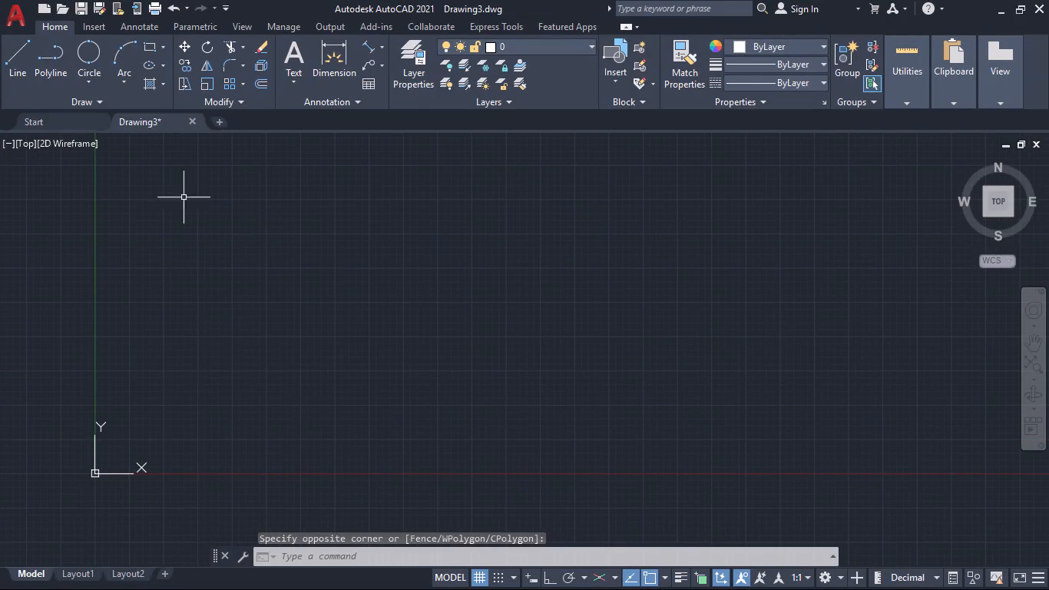
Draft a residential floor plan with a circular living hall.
Set the drawing units to Engineering length type with a precision of 0'-0.0".
text(un)
key(Return)
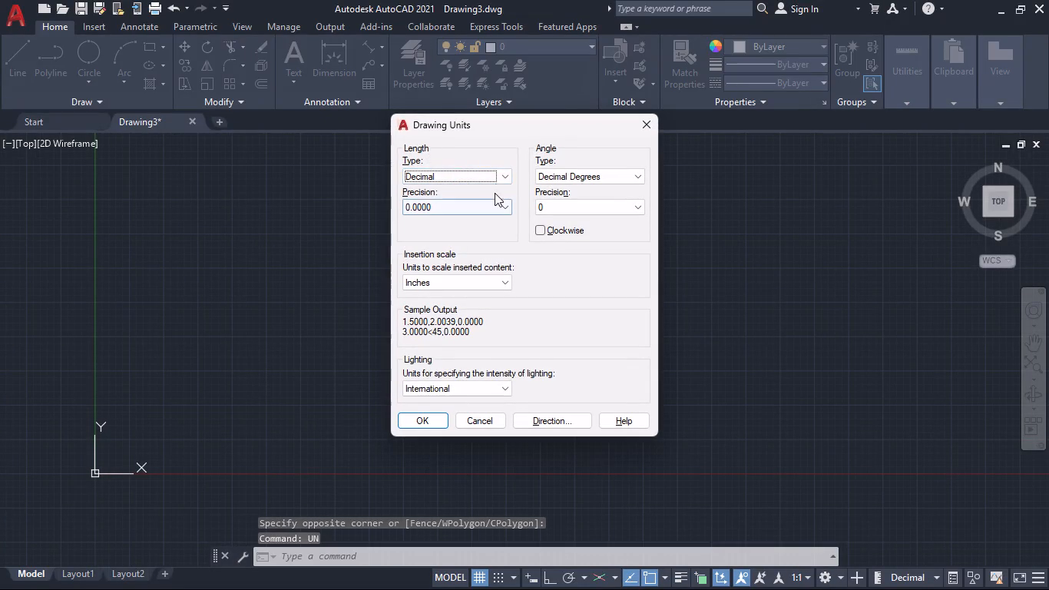
click(495, 173)
click(451, 208)
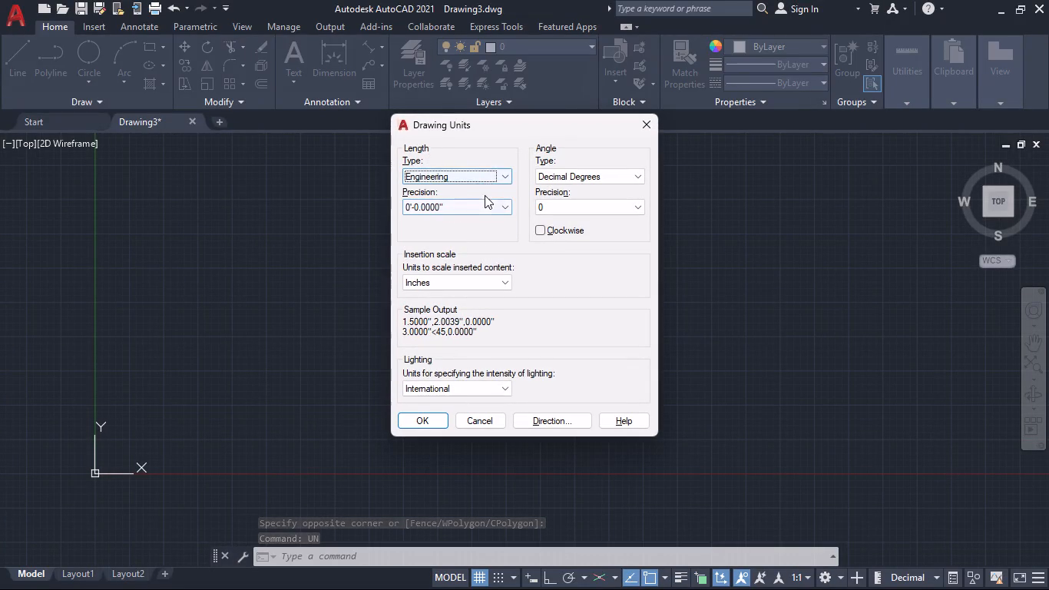
click(486, 201)
click(445, 229)
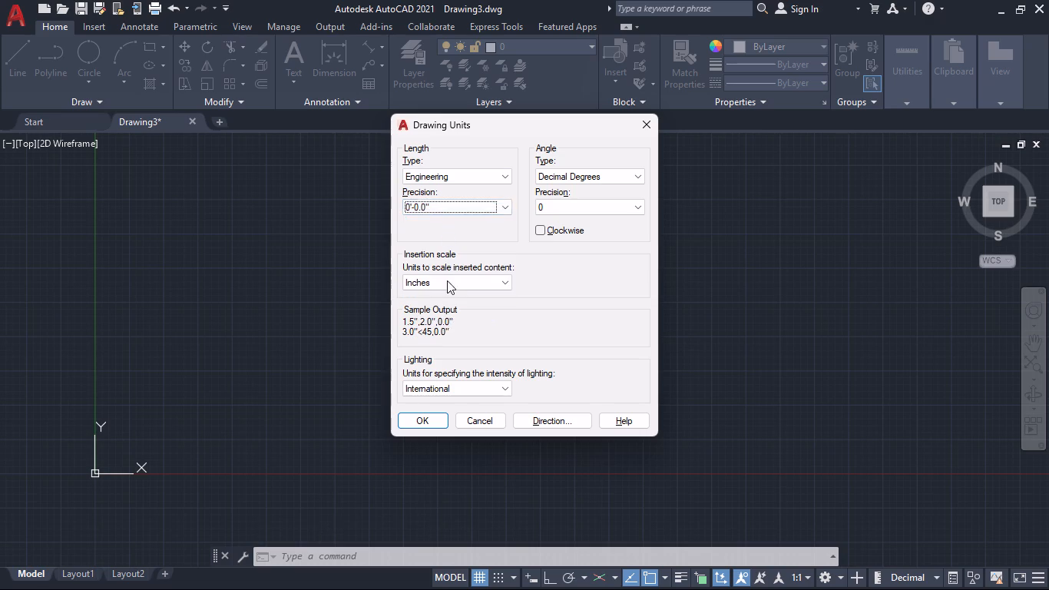
click(432, 422)
click(369, 178)
click(485, 296)
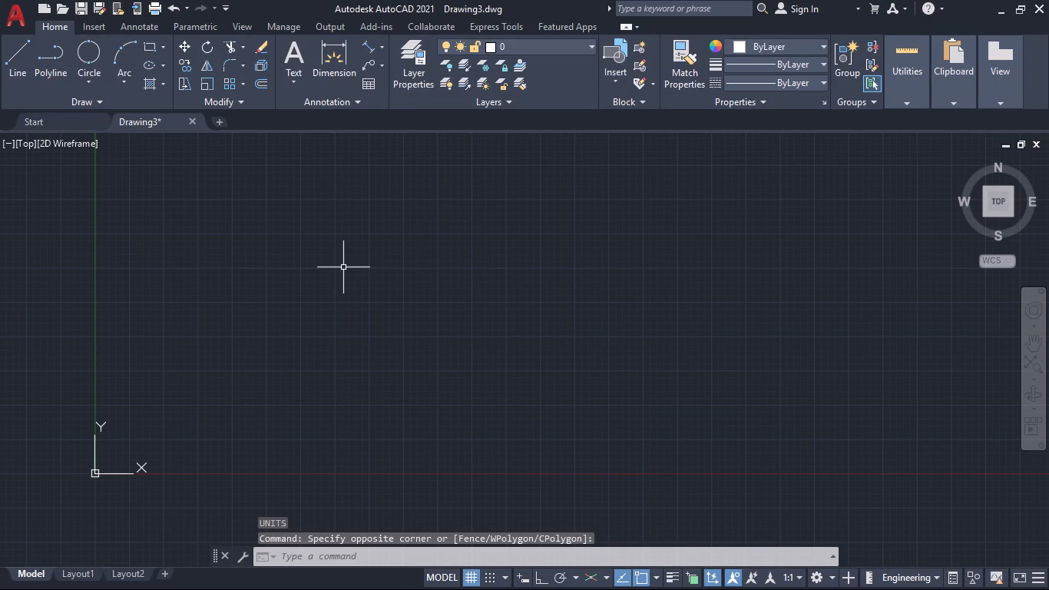
Draw a rectangle by dimensions, 30' long and 70' wide, extending upward above the X axis.
click(151, 44)
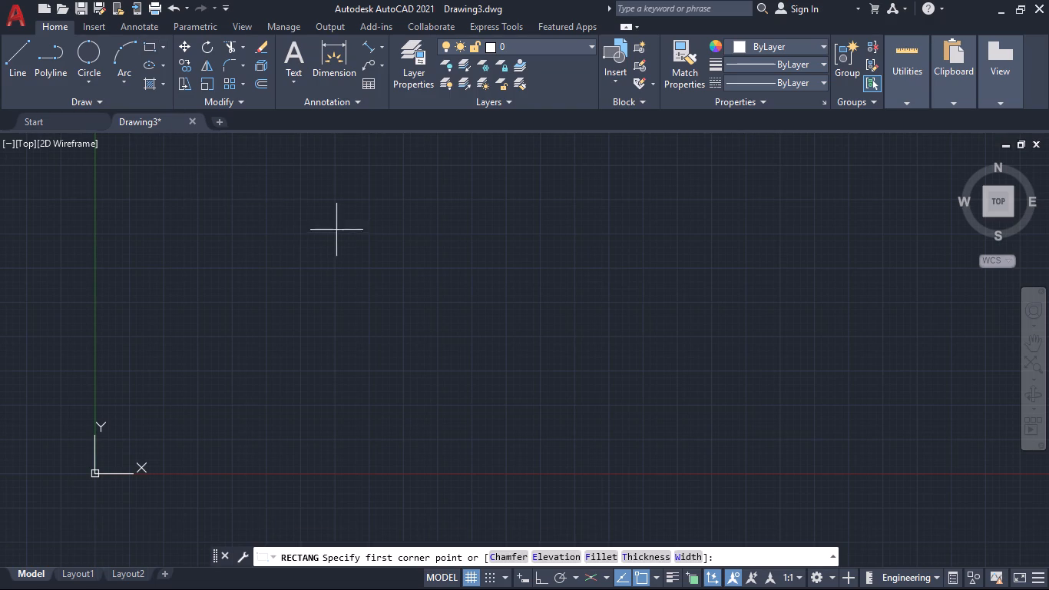
click(395, 171)
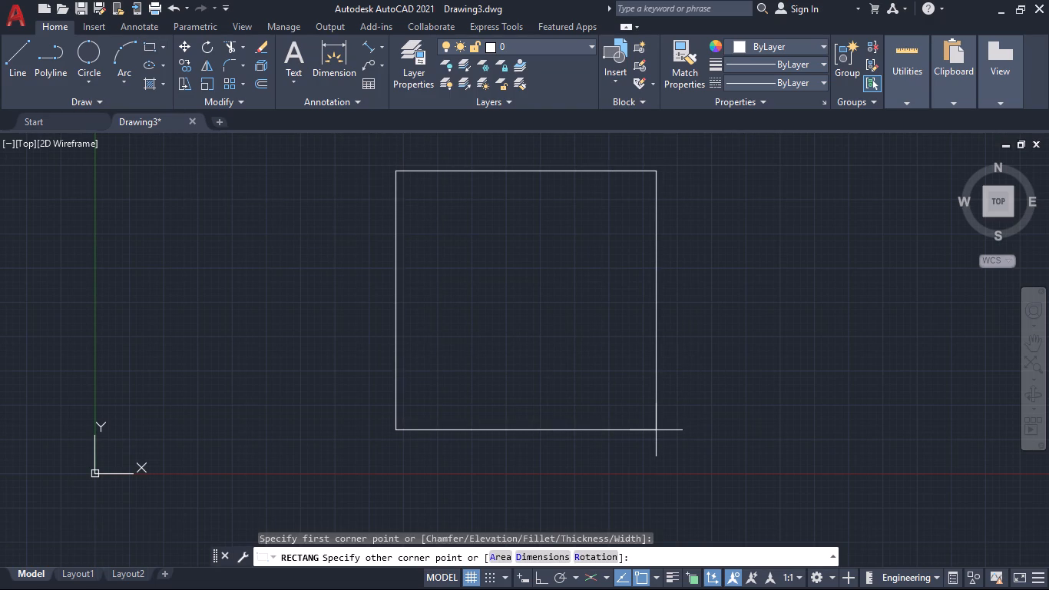
key(d)
key(Return)
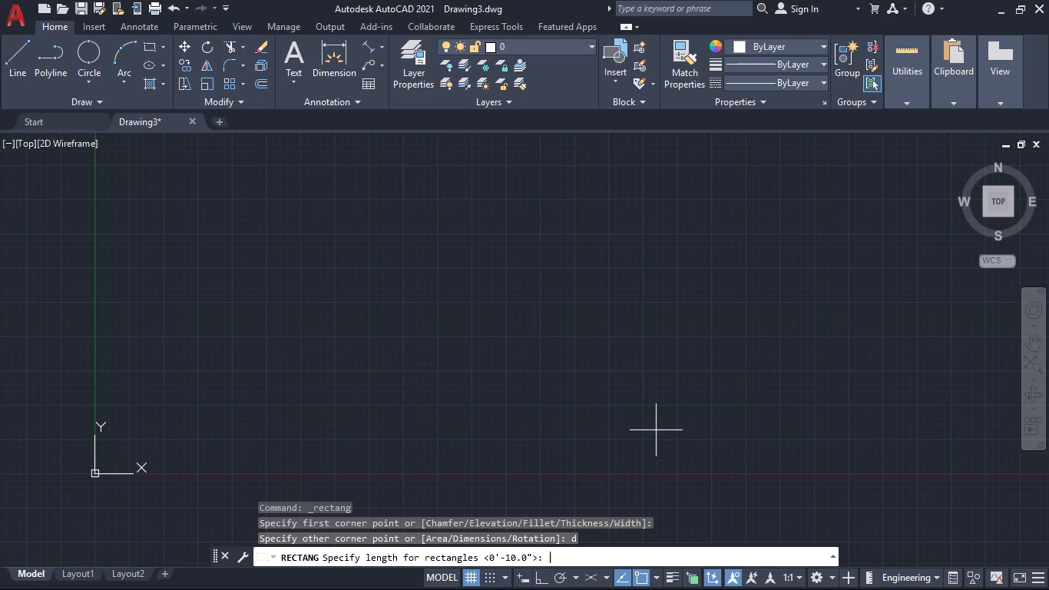
text(27)
key(BackSpace)
key(BackSpace)
key(BackSpace)
text(50)
key(BackSpace)
key(BackSpace)
text(30')
key(Return)
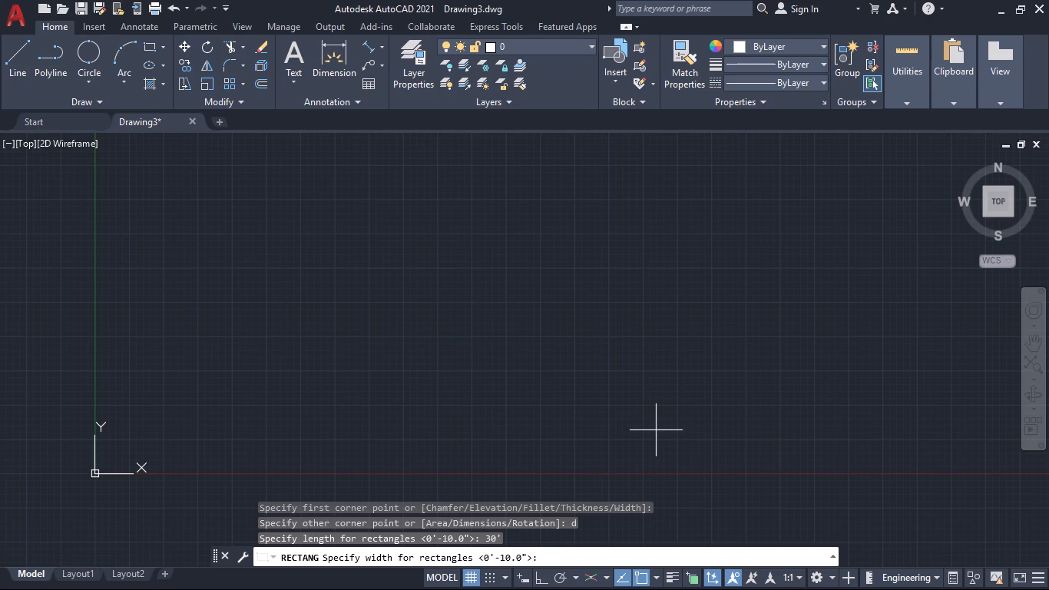
text(70)
key(apostrophe)
key(Return)
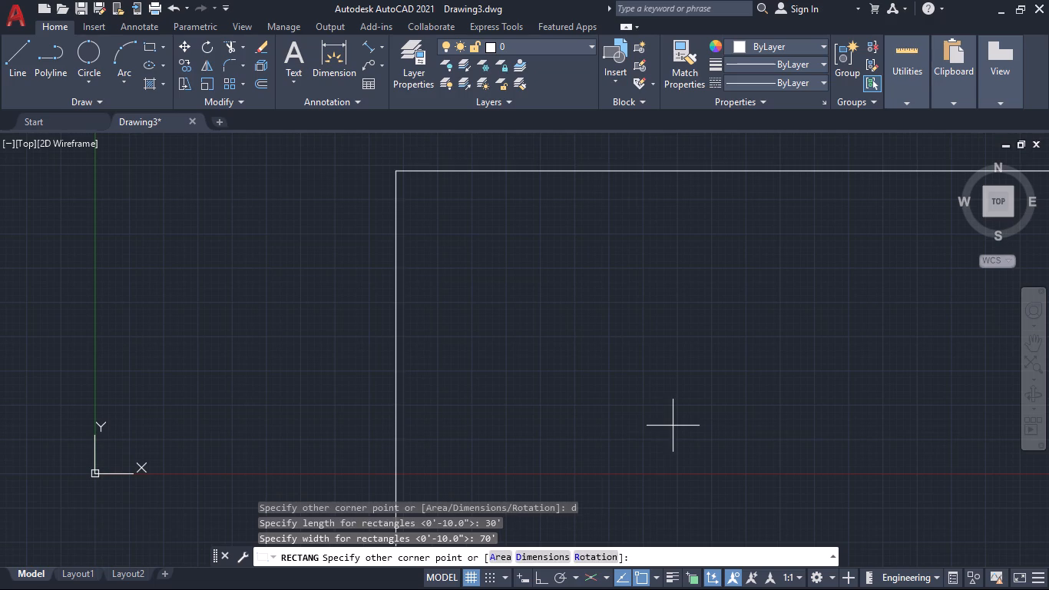
click(431, 154)
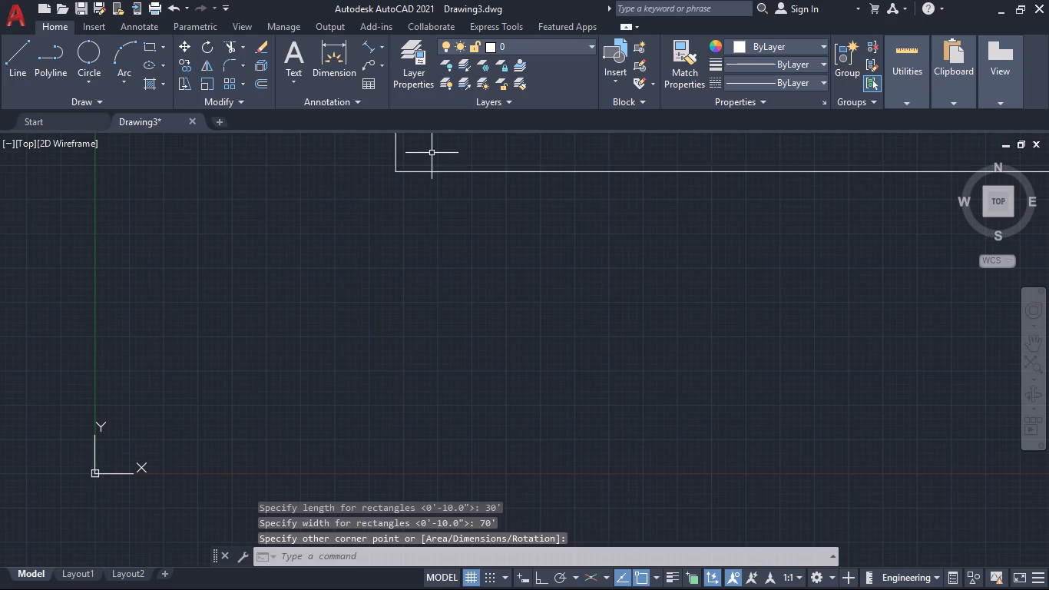
Move the rectangle up and to the right, away from the origin, using its lower-right corner as base point.
scroll(521, 273, down, 6)
middle_drag(574, 289, 515, 346)
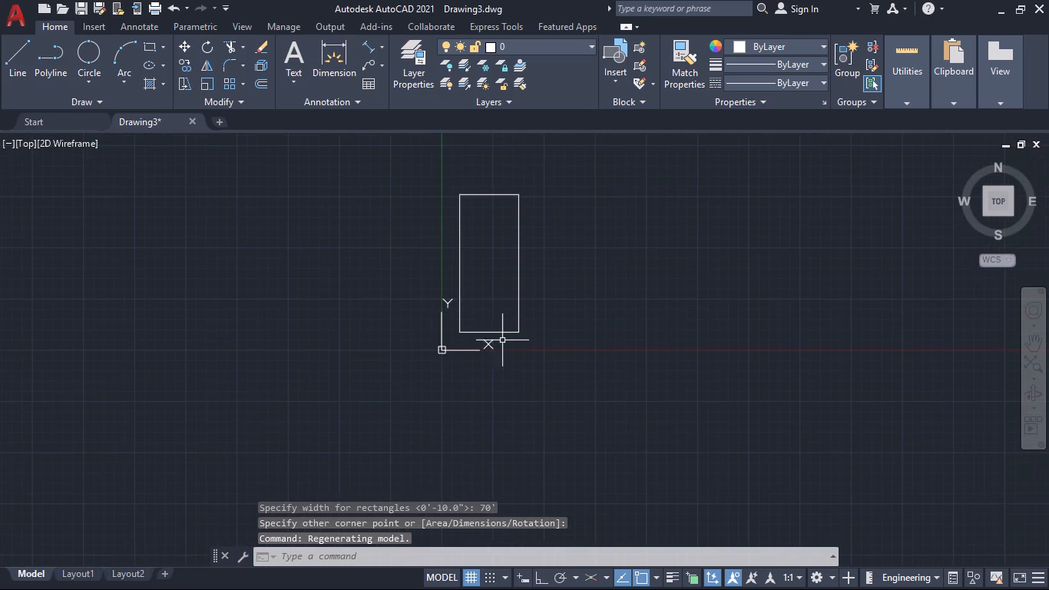
middle_drag(452, 317, 409, 326)
scroll(400, 297, up, 1)
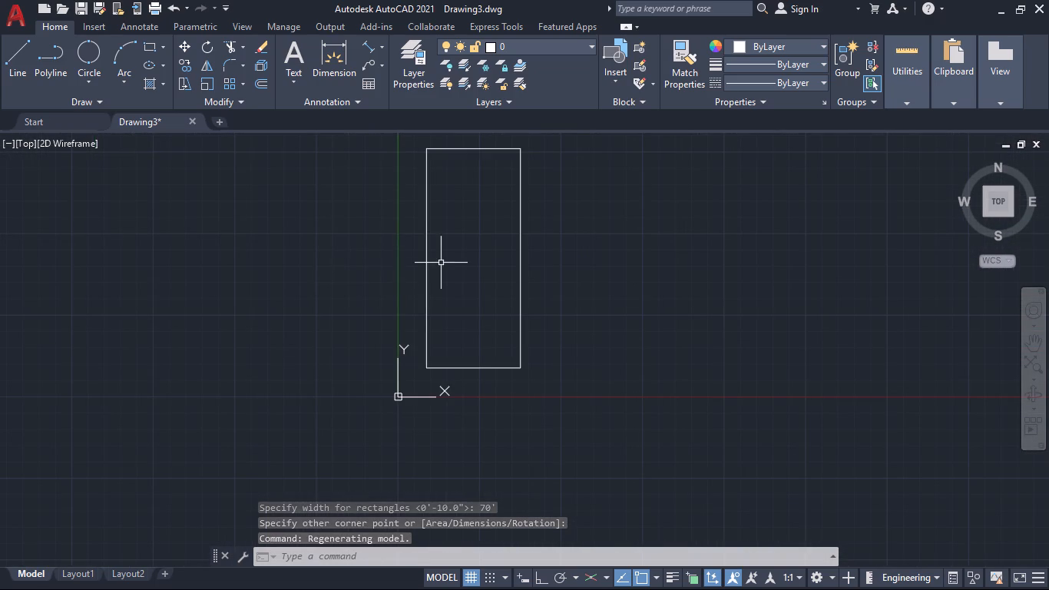
click(421, 297)
click(528, 320)
click(594, 358)
click(502, 330)
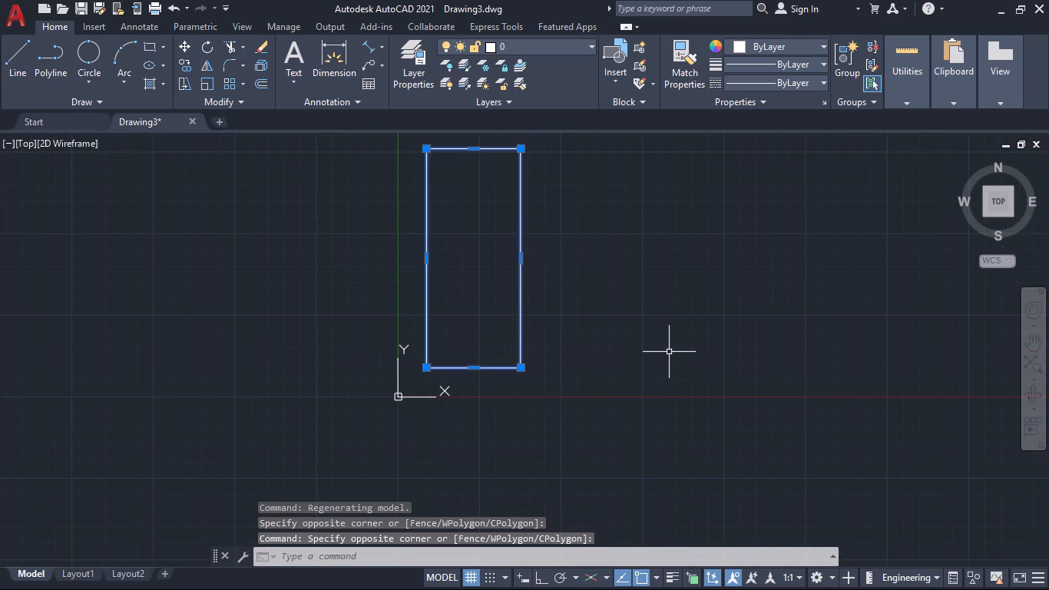
key(m)
key(Return)
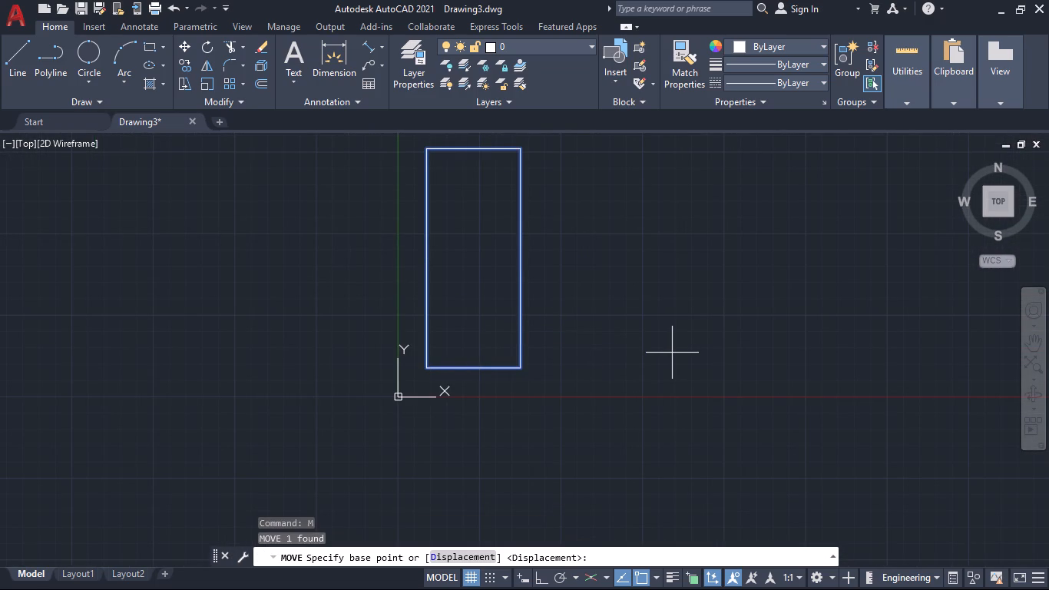
click(523, 366)
middle_drag(785, 270, 784, 272)
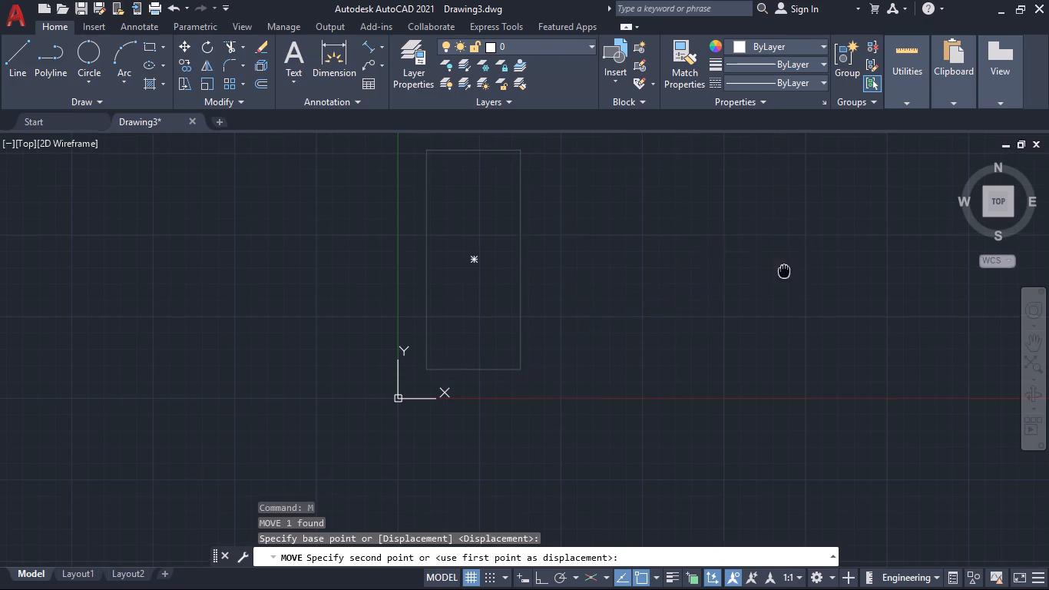
middle_drag(784, 272, 594, 426)
click(661, 359)
Offset the rectangle outward by 4".
middle_drag(605, 304, 593, 324)
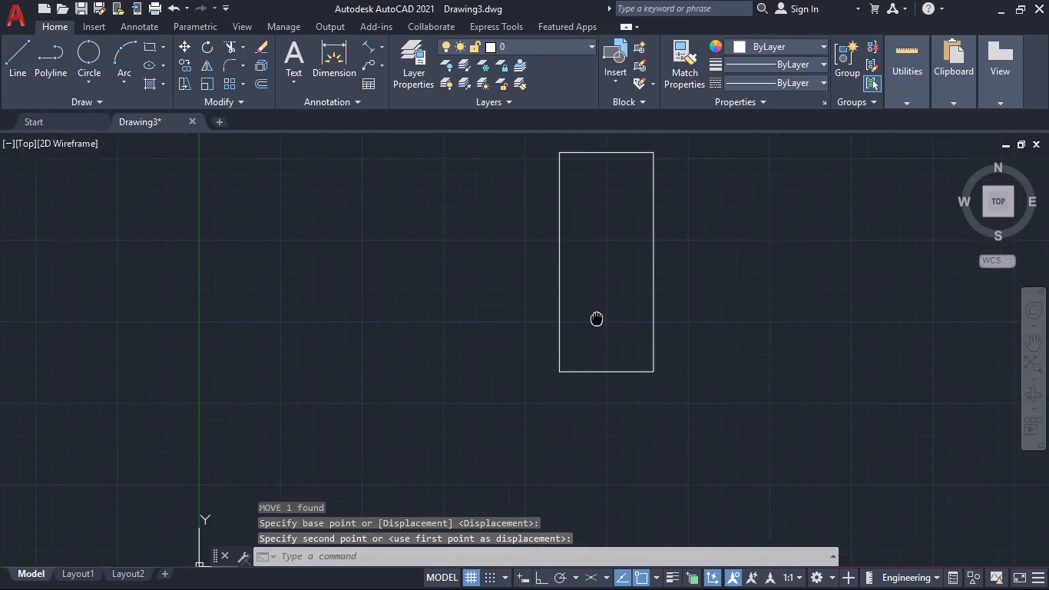
middle_drag(593, 324, 576, 351)
scroll(575, 347, up, 1)
scroll(575, 347, down, 1)
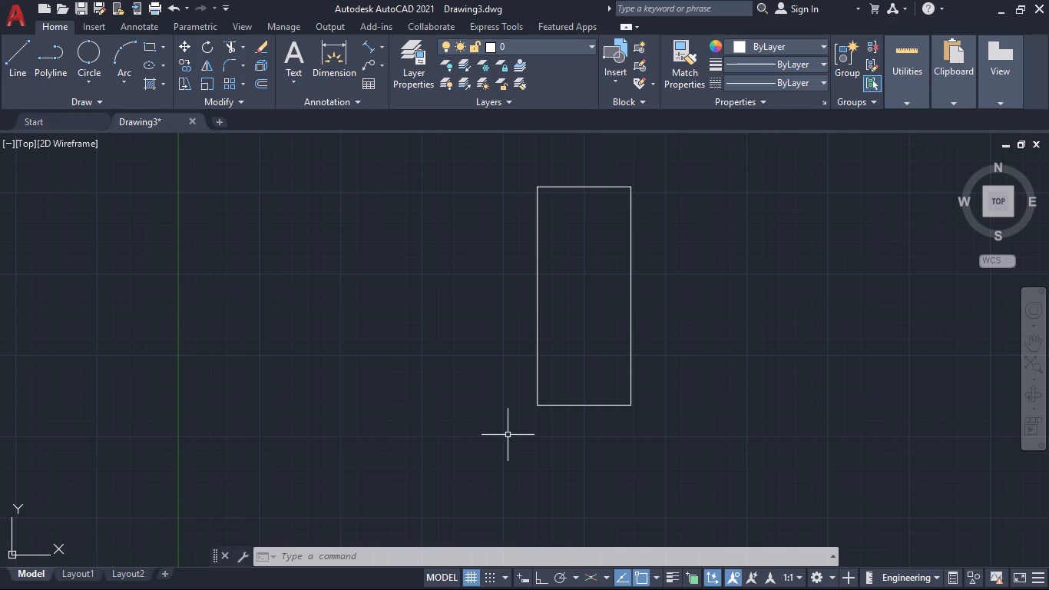
key(o)
key(Return)
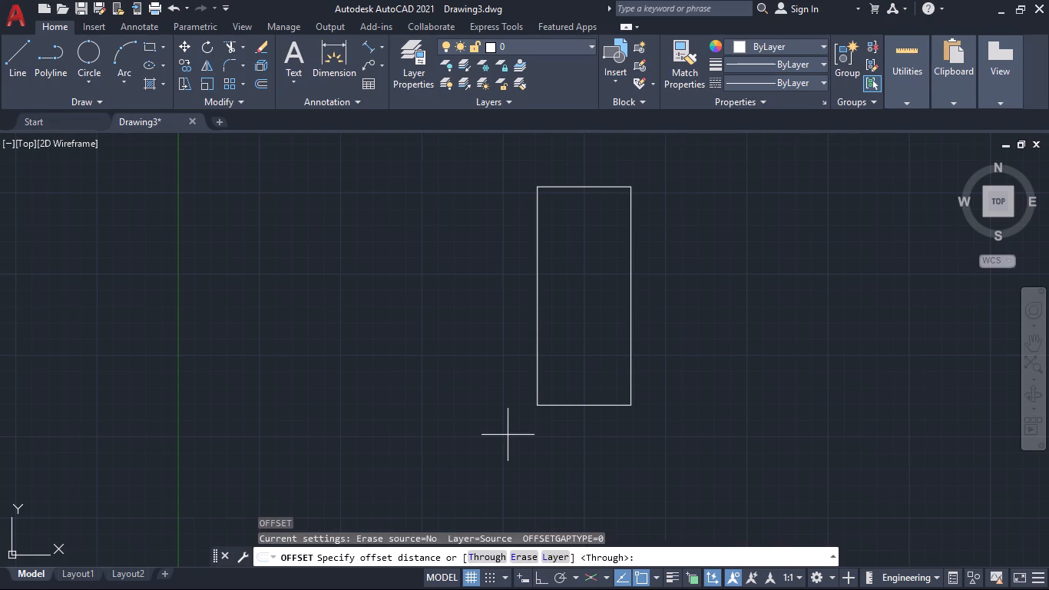
key(5)
key(apostrophe)
key(BackSpace)
key(BackSpace)
key(BackSpace)
key(4)
key(apostrophe)
key(BackSpace)
key(shift+quotedbl)
key(Return)
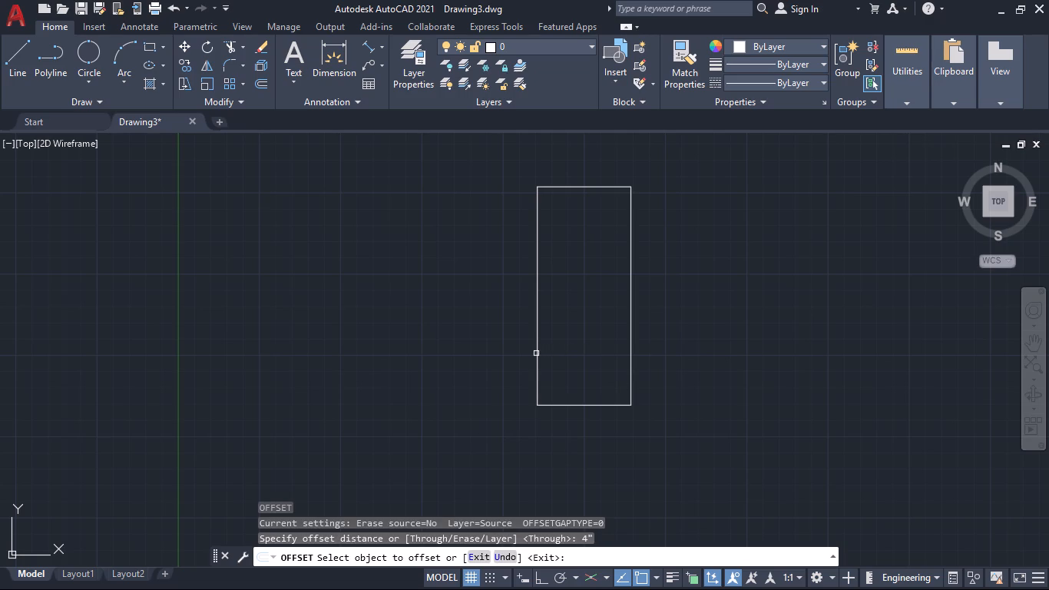
click(536, 353)
click(472, 363)
Offset the outer rectangle inward by 4", and offset the inner rectangle inward by the same distance.
scroll(598, 231, up, 2)
scroll(583, 217, down, 1)
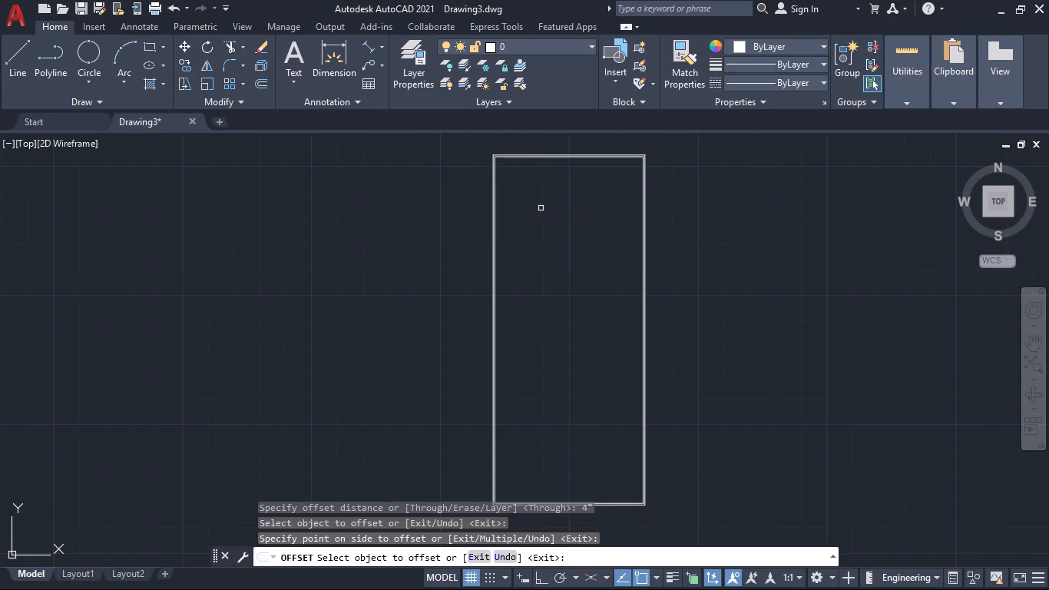
scroll(514, 168, up, 1)
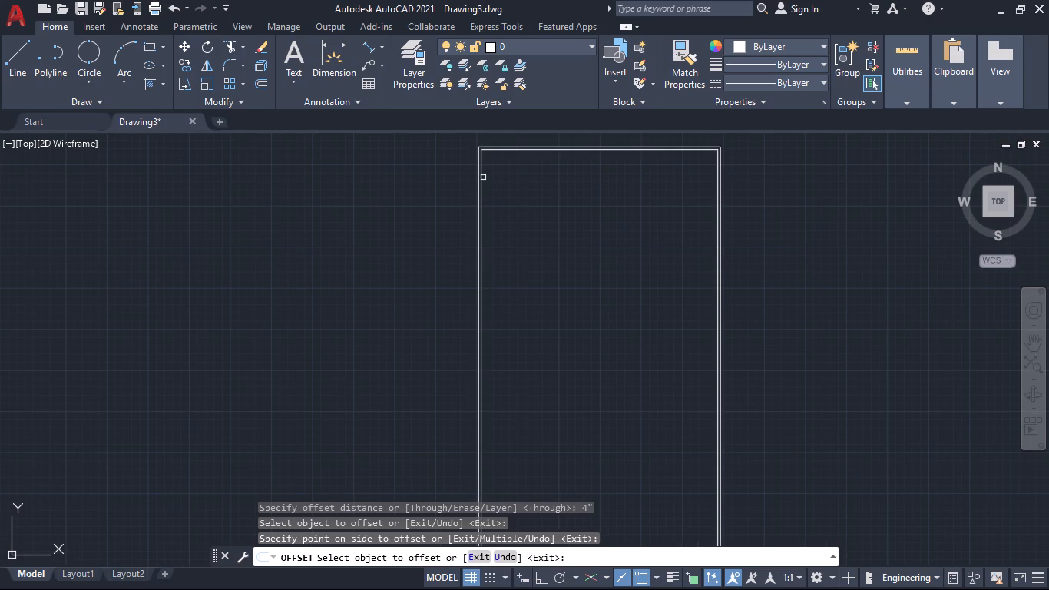
click(479, 177)
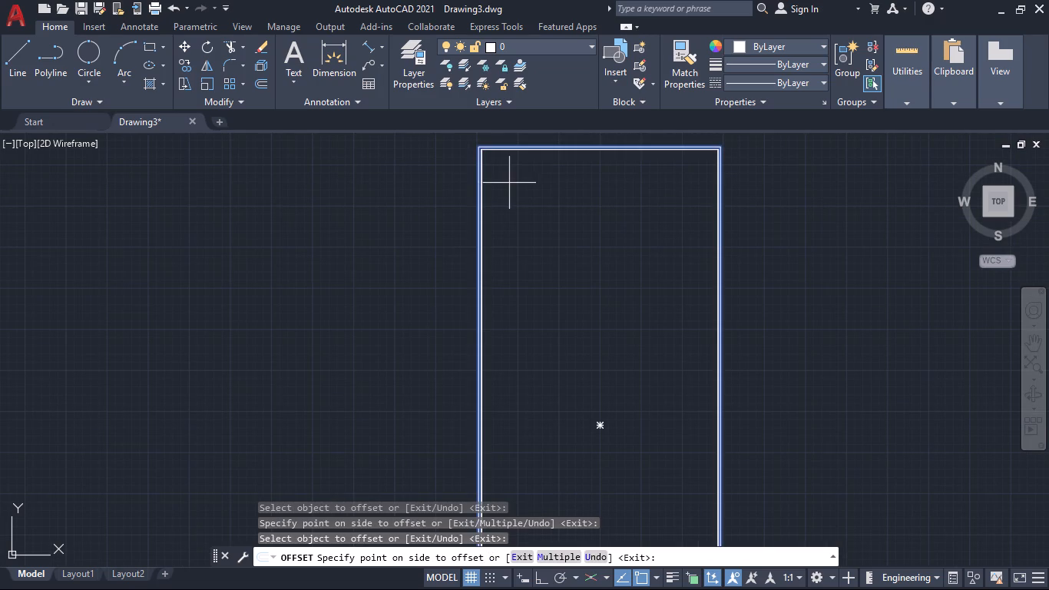
scroll(499, 181, up, 1)
click(509, 203)
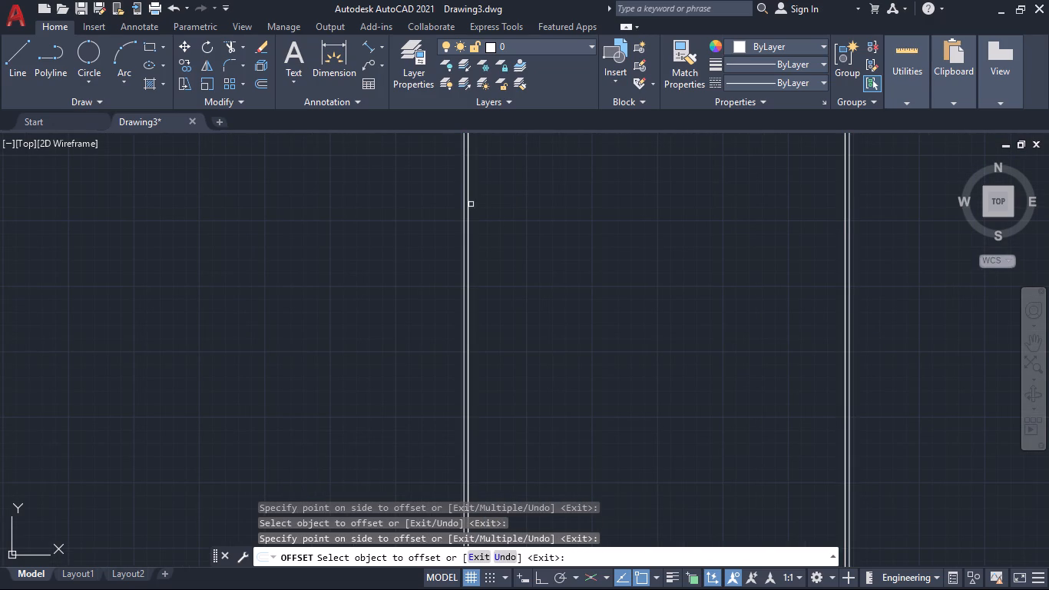
click(468, 204)
click(511, 214)
scroll(530, 240, down, 1)
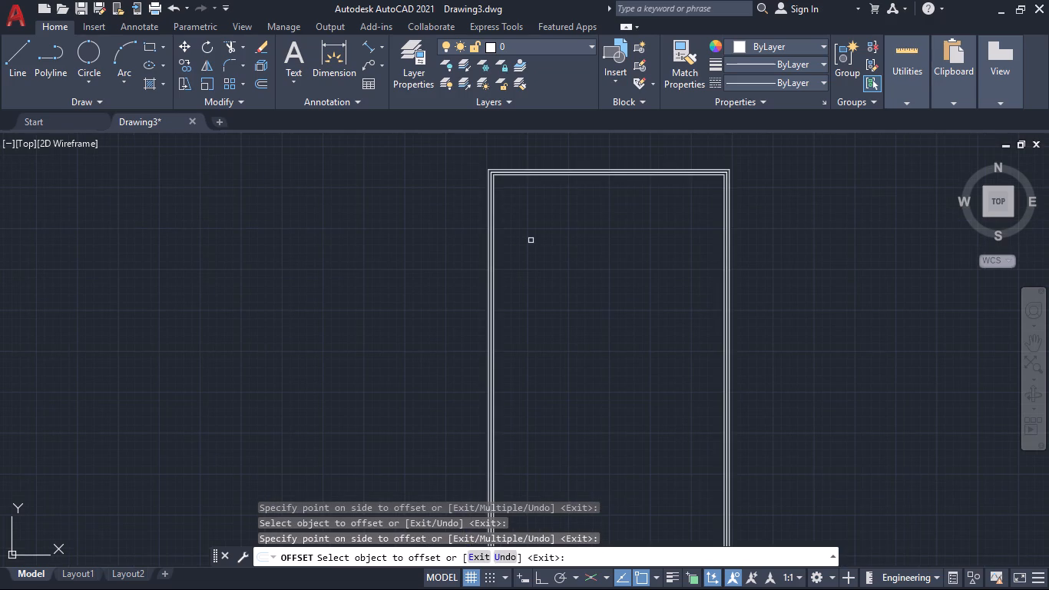
key(Escape)
Delete the outermost of the three concentric rectangles.
scroll(501, 164, up, 2)
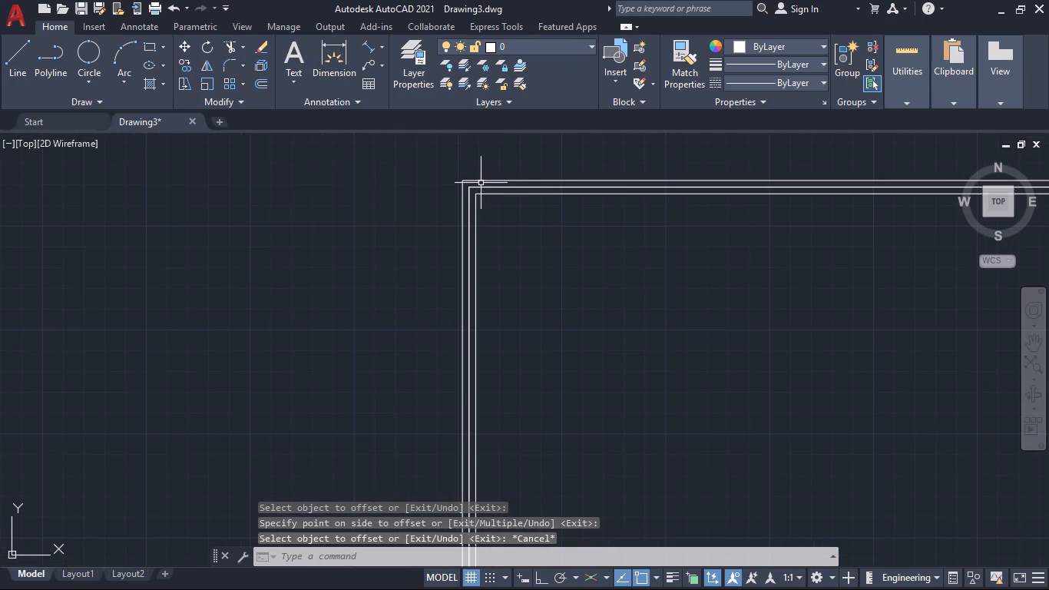
click(471, 181)
key(Delete)
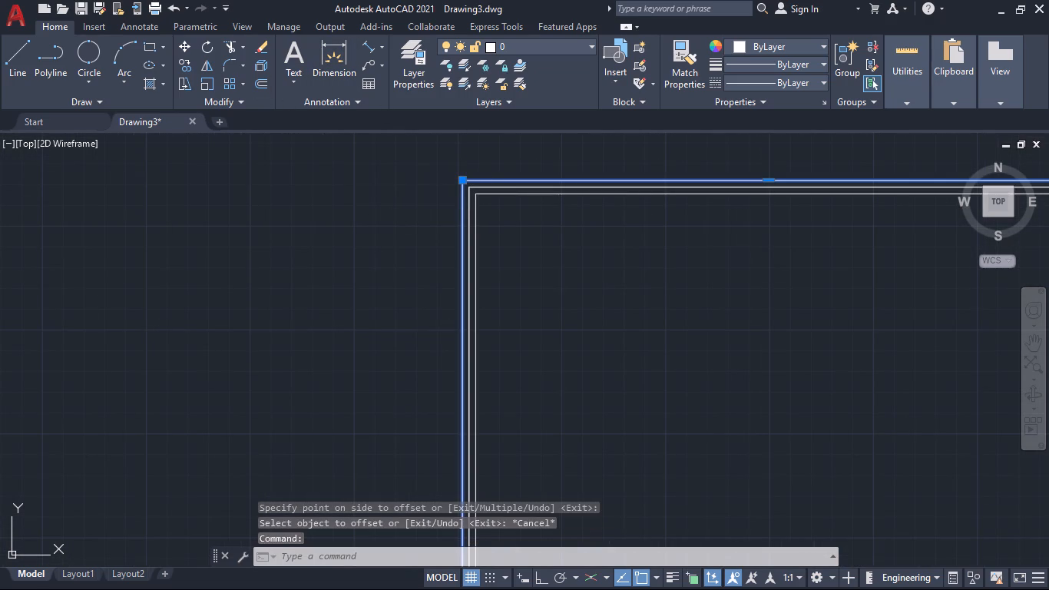
Explode the inner of the two remaining rectangles into separate lines.
scroll(428, 251, down, 4)
middle_drag(485, 285, 485, 283)
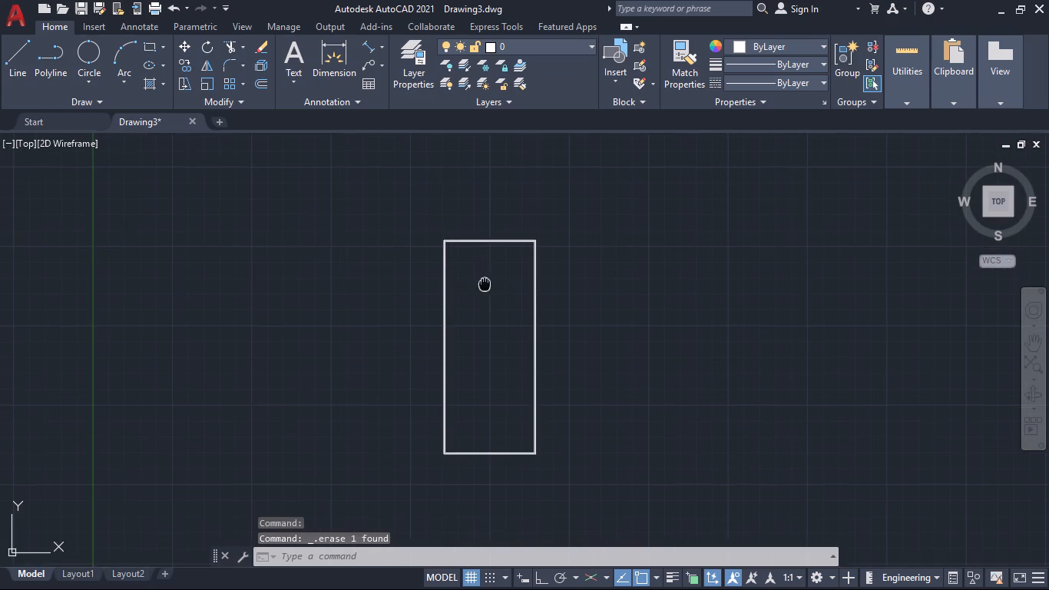
middle_drag(485, 283, 426, 260)
scroll(426, 262, up, 1)
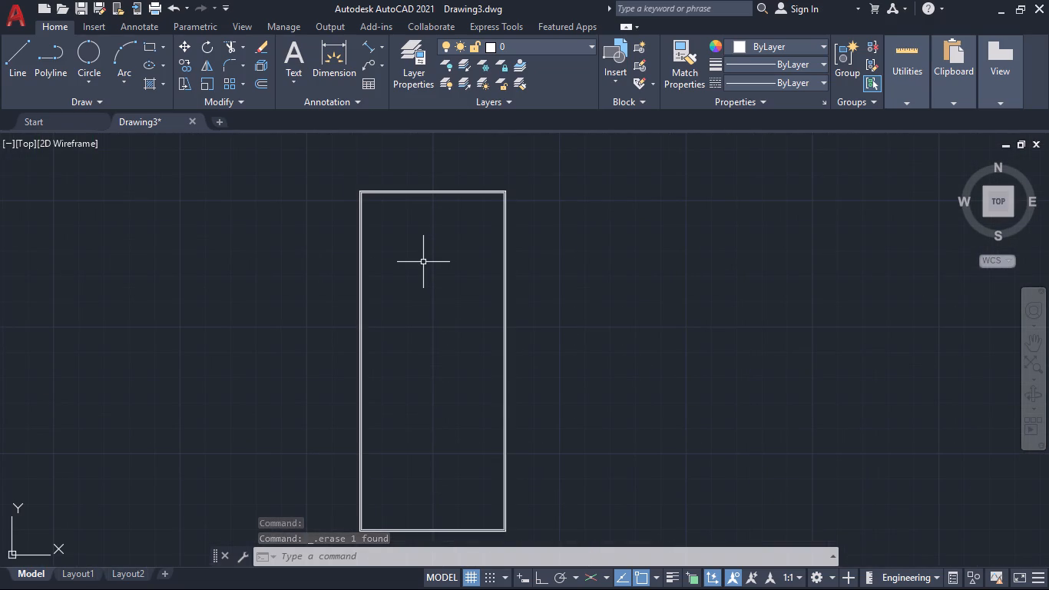
scroll(504, 310, up, 3)
click(493, 273)
scroll(513, 273, down, 3)
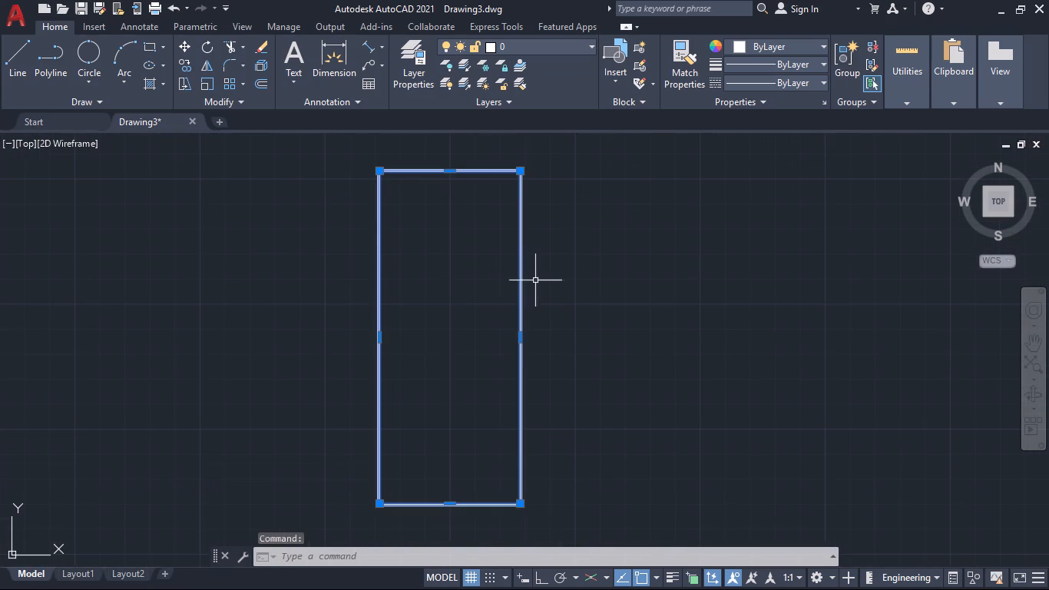
key(x)
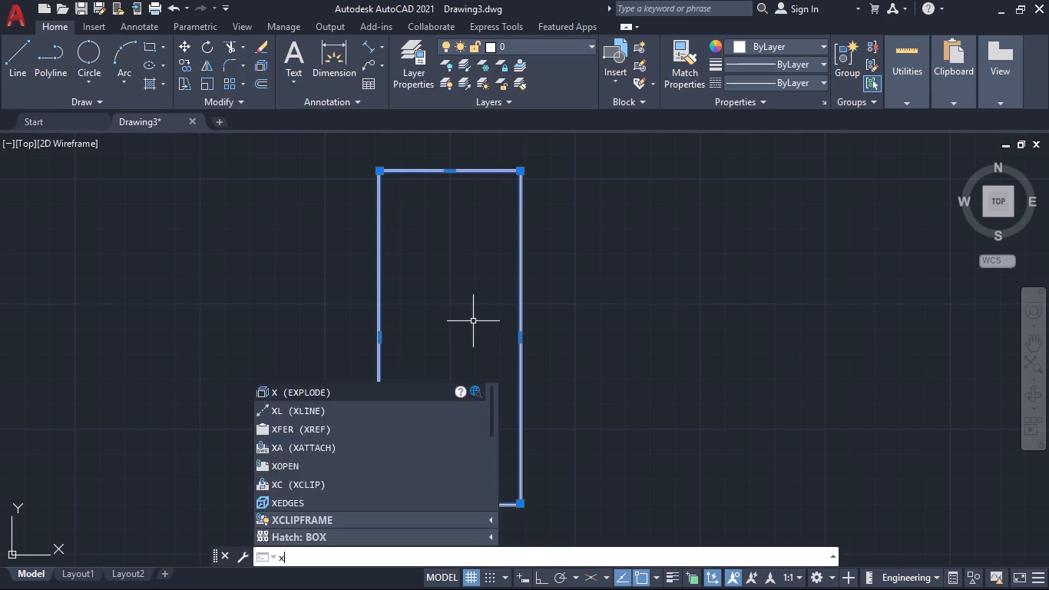
key(Return)
Offset the top, left and right lines of the exploded inner rectangle inward by 9".
scroll(395, 162, up, 1)
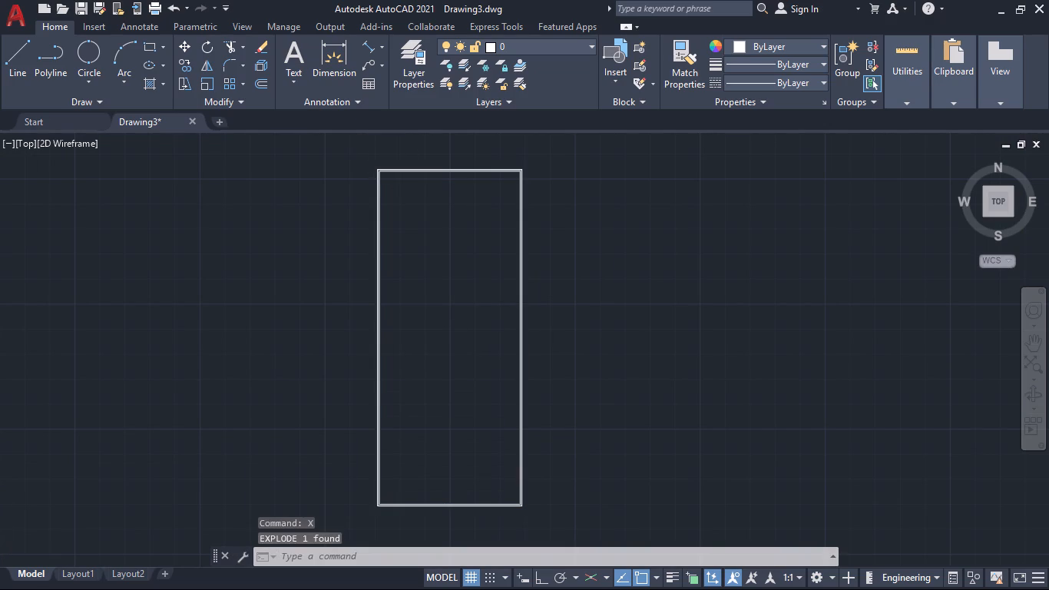
scroll(395, 162, up, 2)
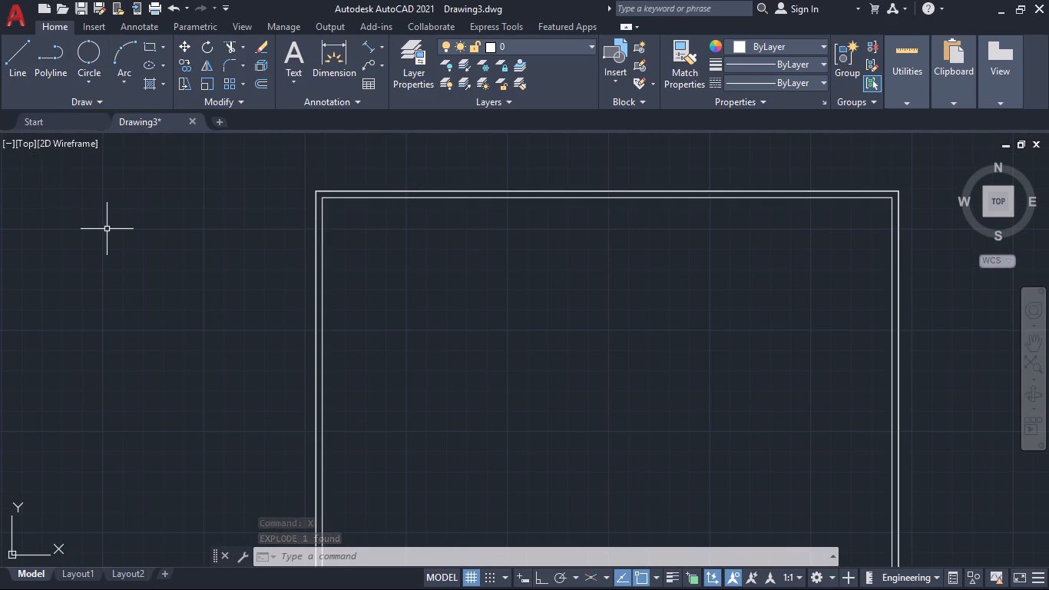
key(o)
key(Return)
text(9")
key(Return)
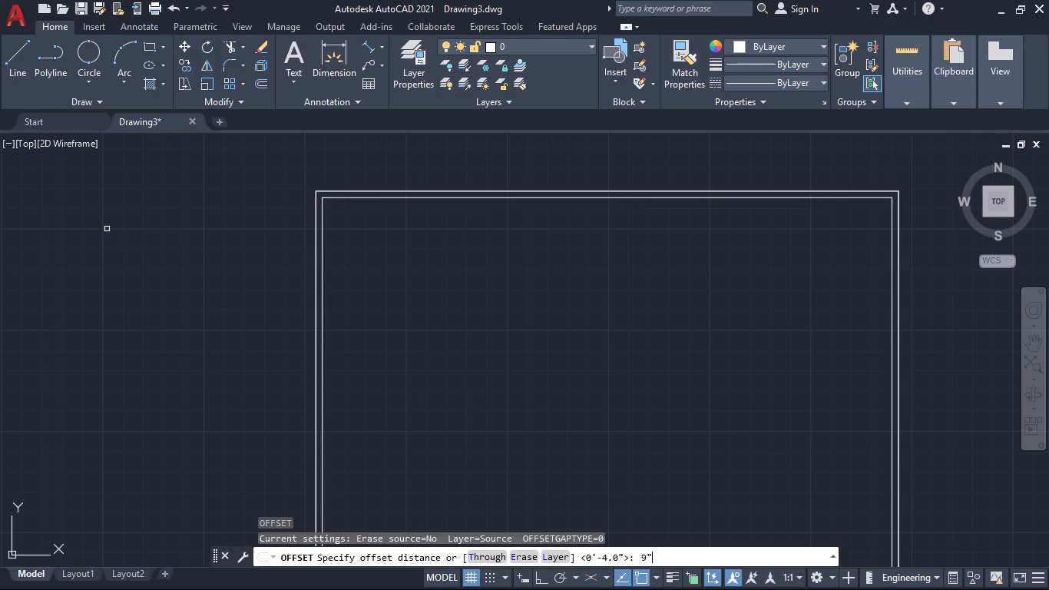
click(384, 198)
click(398, 247)
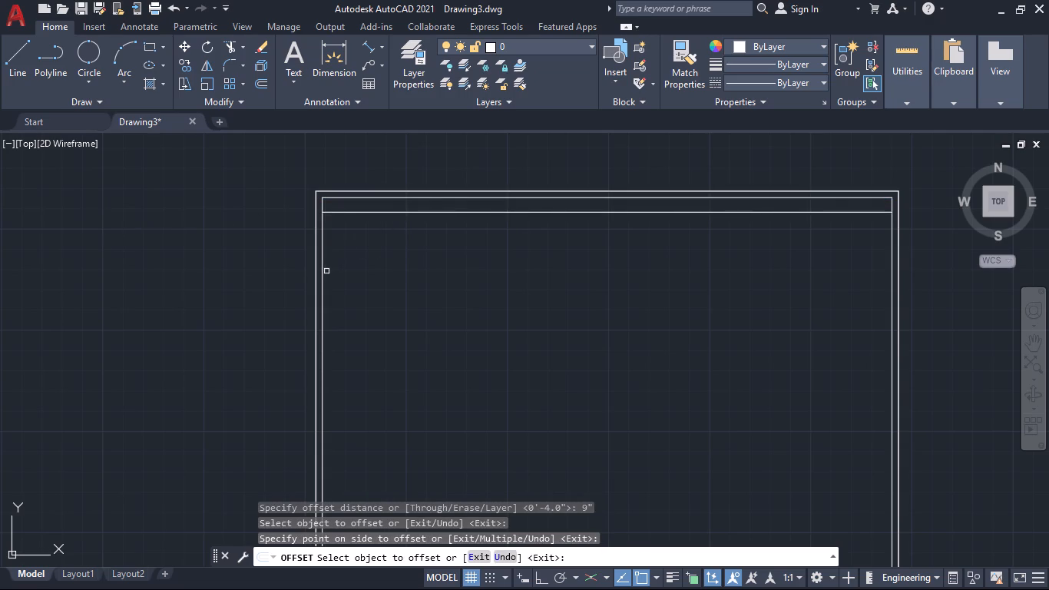
click(324, 273)
click(415, 275)
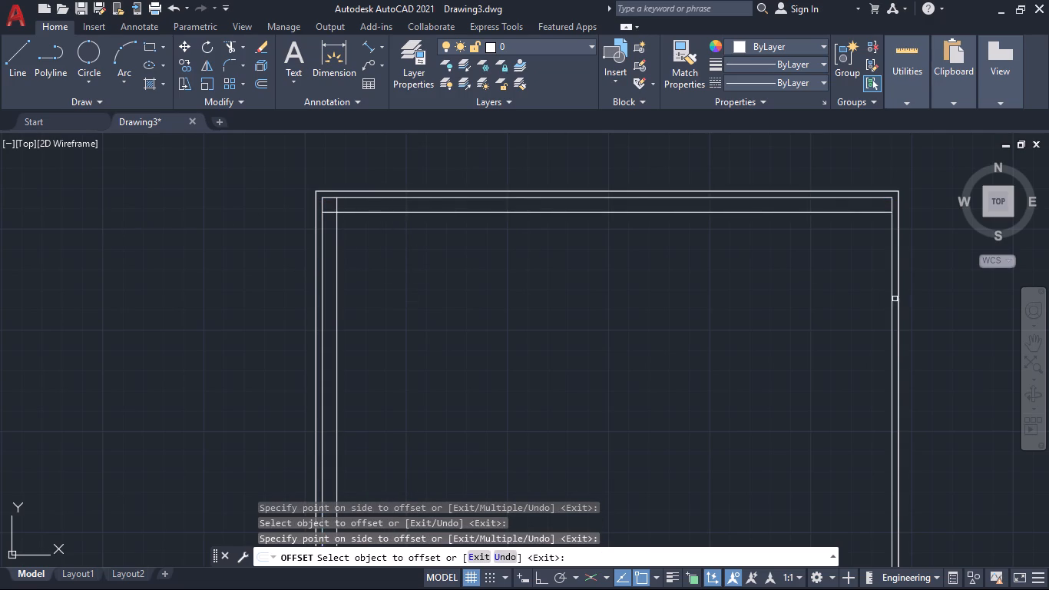
click(892, 298)
click(773, 331)
Offset the bottom line of the exploded inner rectangle inward by the same 9" distance.
scroll(693, 341, down, 5)
middle_drag(693, 380, 677, 202)
scroll(634, 250, up, 4)
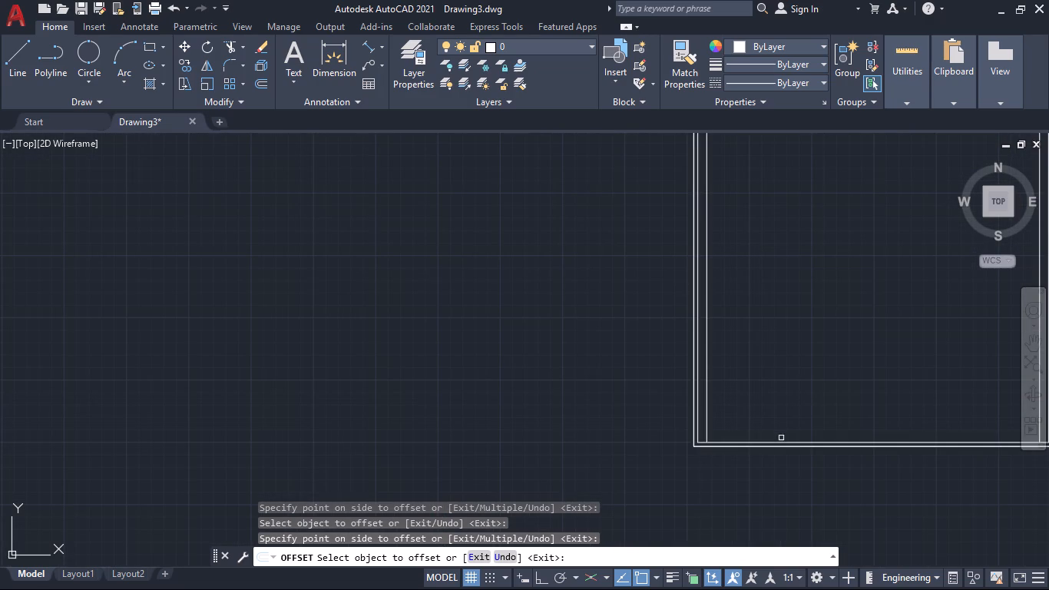
click(780, 442)
click(765, 297)
Trim the overlapping ends of the 9" offset lines at the plan's upper-left corner.
scroll(786, 310, down, 2)
middle_drag(806, 288, 693, 360)
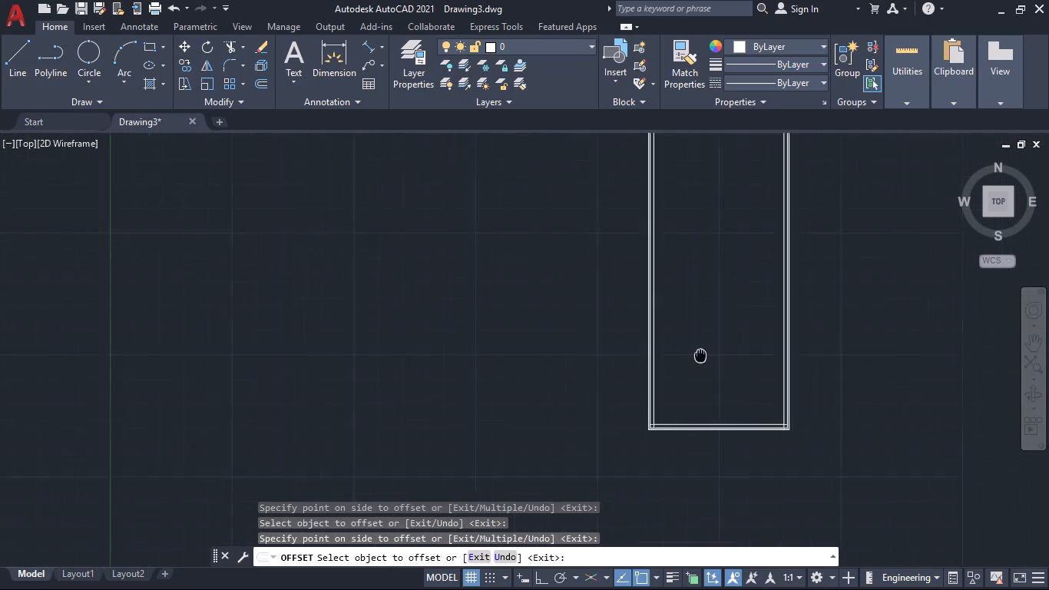
middle_drag(693, 360, 646, 392)
scroll(643, 395, up, 1)
middle_drag(633, 231, 615, 426)
scroll(571, 211, up, 2)
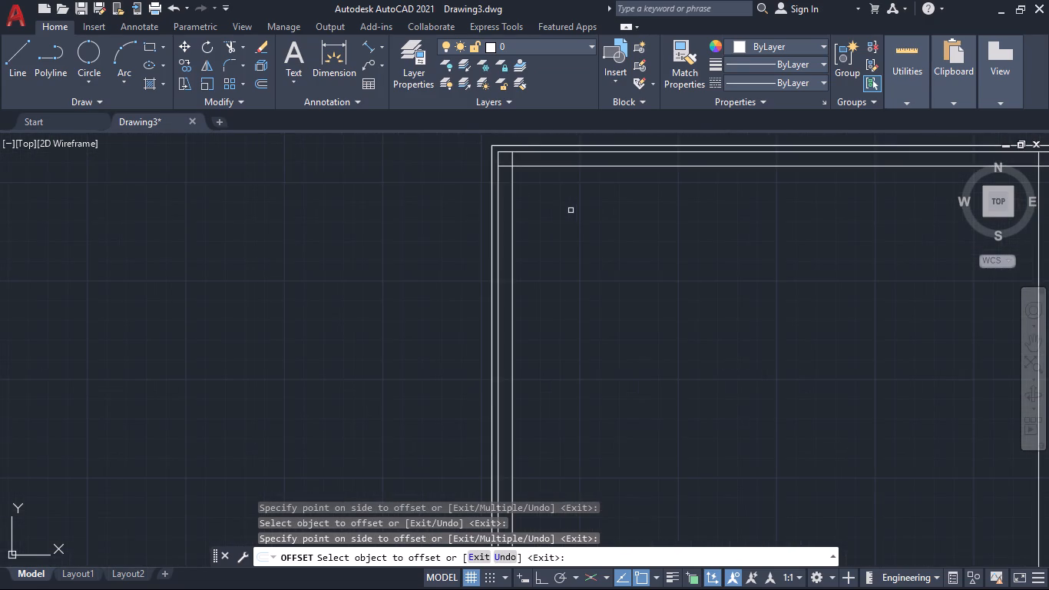
middle_drag(568, 213, 593, 309)
text(tr)
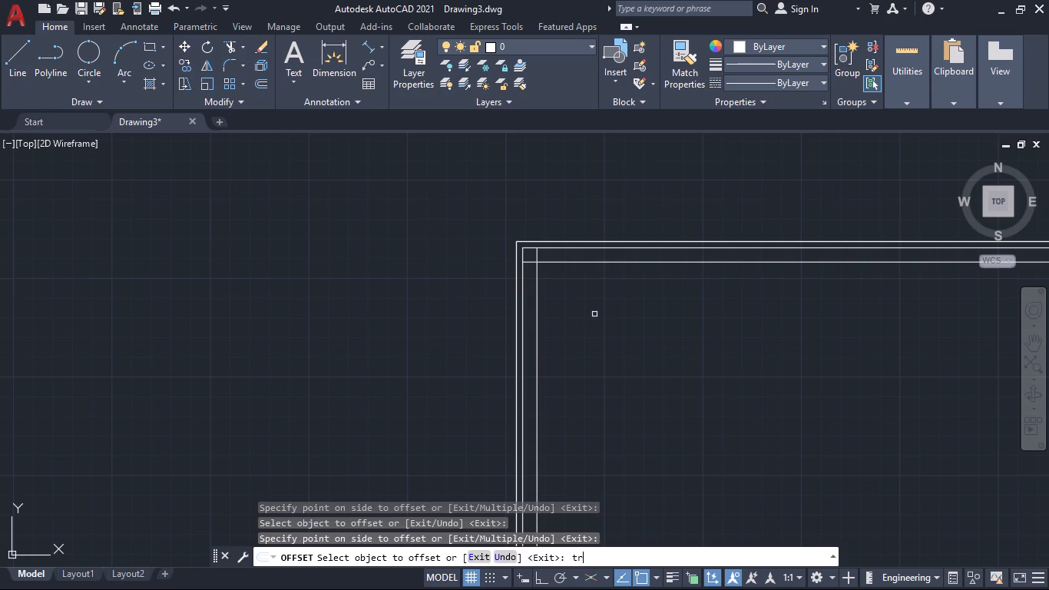
key(Escape)
key(Escape)
text(tr)
key(Return)
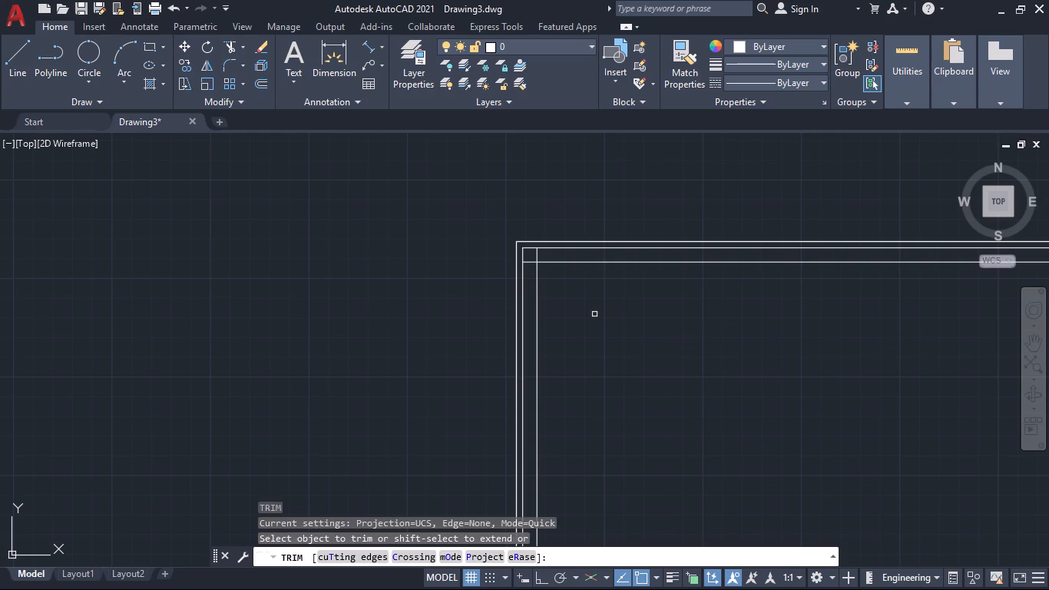
scroll(490, 254, up, 2)
click(614, 243)
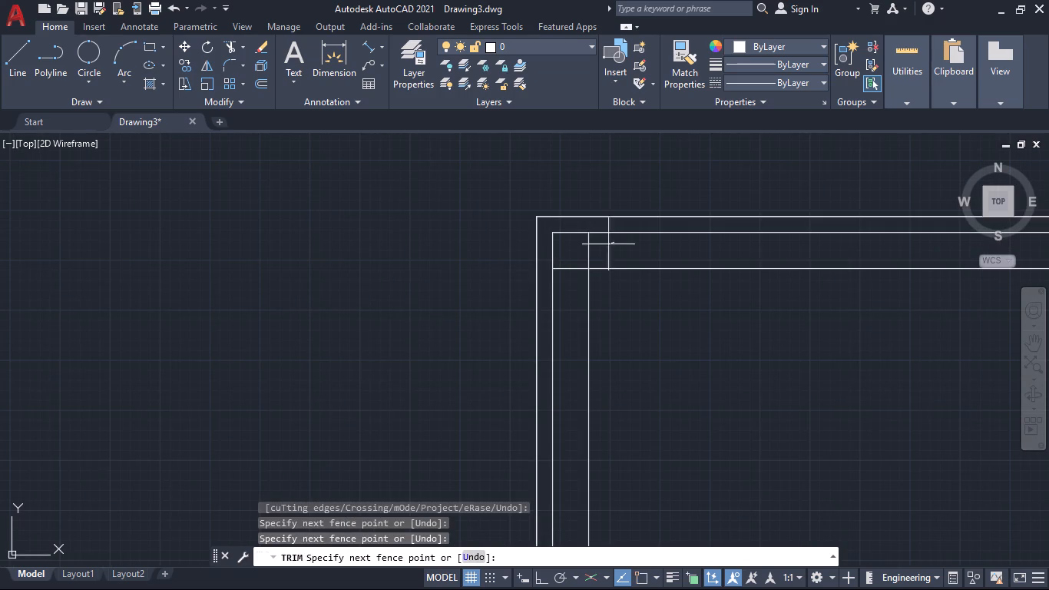
click(561, 279)
Trim the overlapping ends of the offset lines at the plan's upper-right corner.
scroll(713, 323, down, 3)
middle_drag(766, 353, 459, 380)
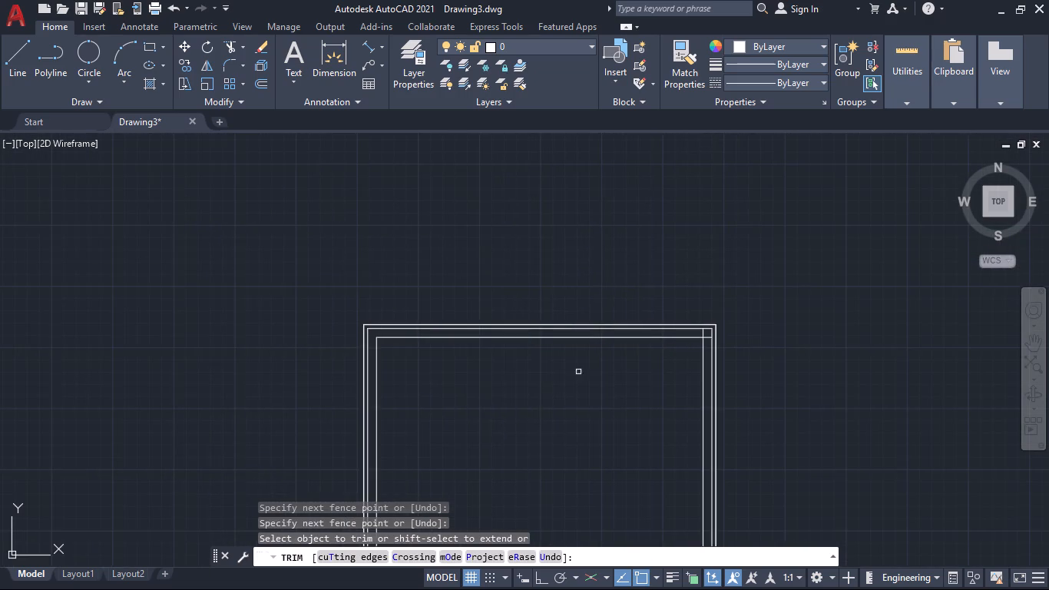
scroll(744, 306, up, 3)
click(560, 409)
click(593, 445)
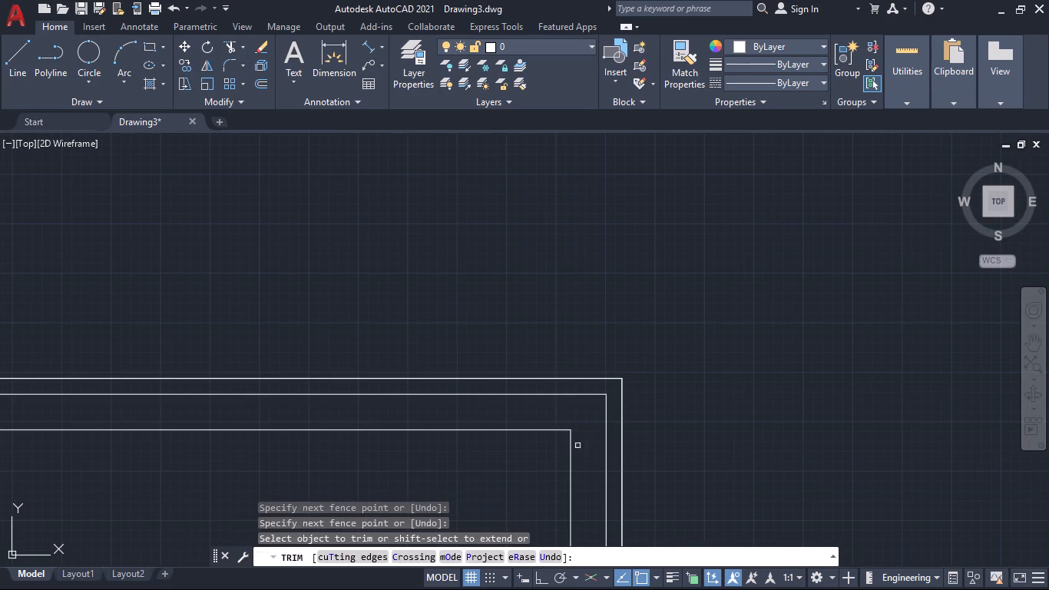
Trim the overlapping ends of the offset lines at the plan's lower-left corner.
scroll(544, 463, down, 1)
middle_drag(540, 469, 597, 217)
scroll(599, 287, down, 2)
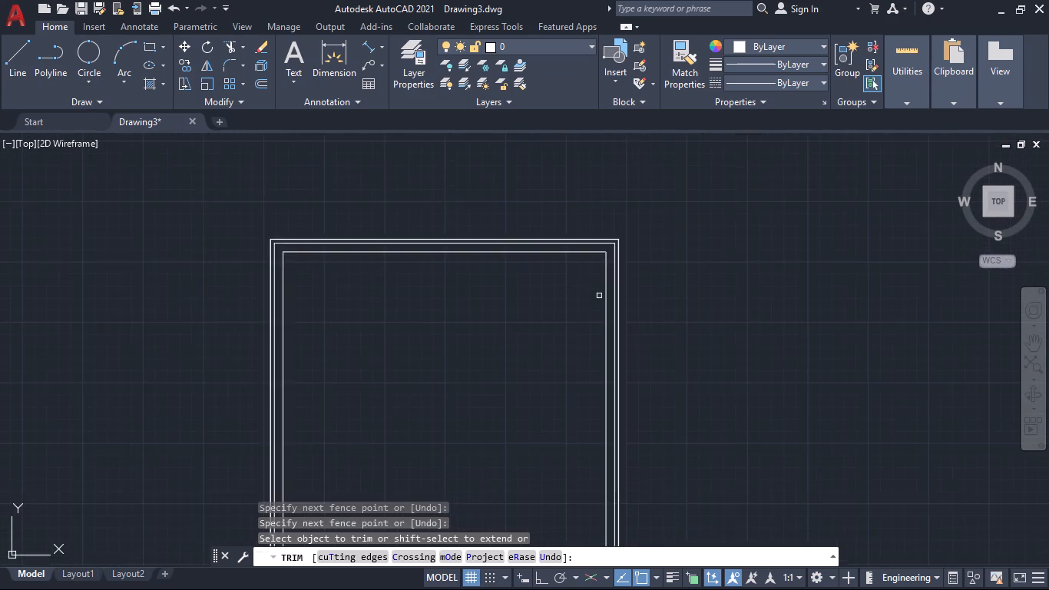
scroll(599, 296, down, 1)
middle_drag(548, 400, 636, 227)
scroll(637, 238, down, 3)
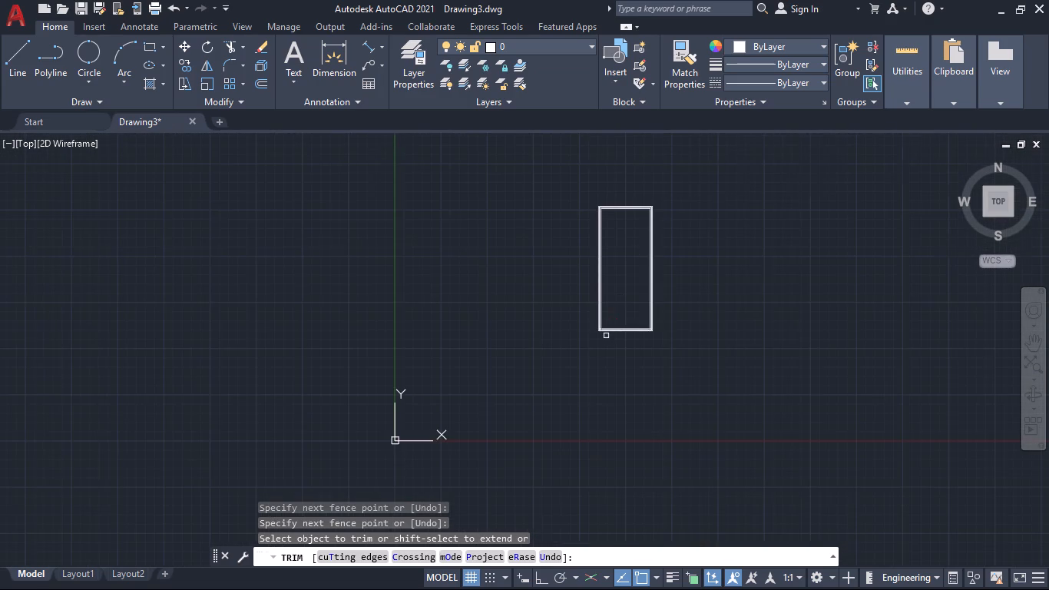
scroll(606, 336, up, 8)
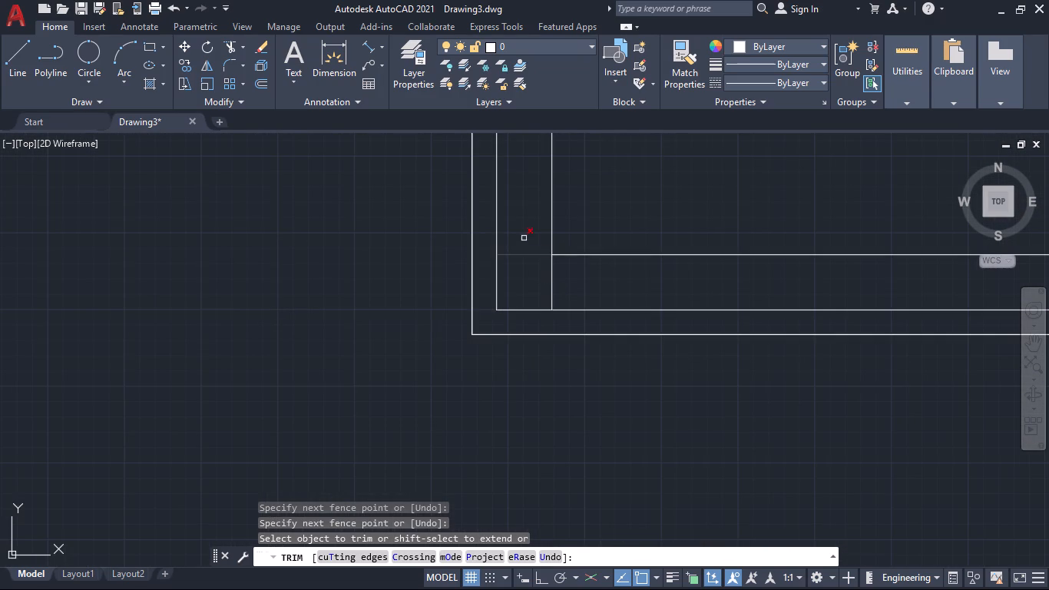
drag(523, 233, 577, 299)
Trim the overlapping ends of the offset lines at the plan's lower-right corner.
scroll(697, 306, down, 2)
middle_drag(872, 386, 564, 448)
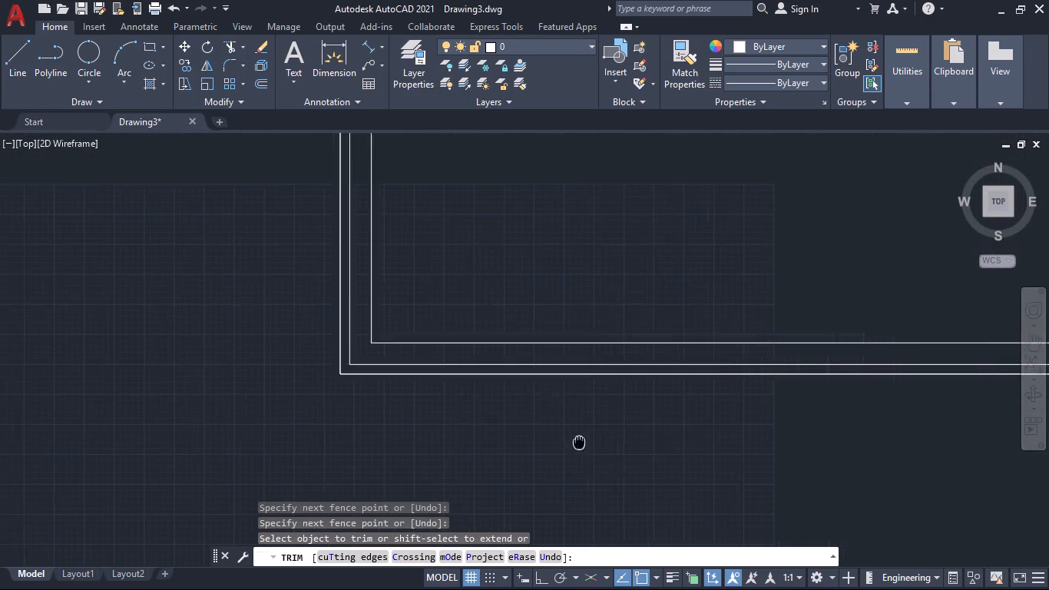
middle_drag(564, 448, 493, 465)
middle_drag(839, 313, 436, 290)
scroll(687, 362, up, 2)
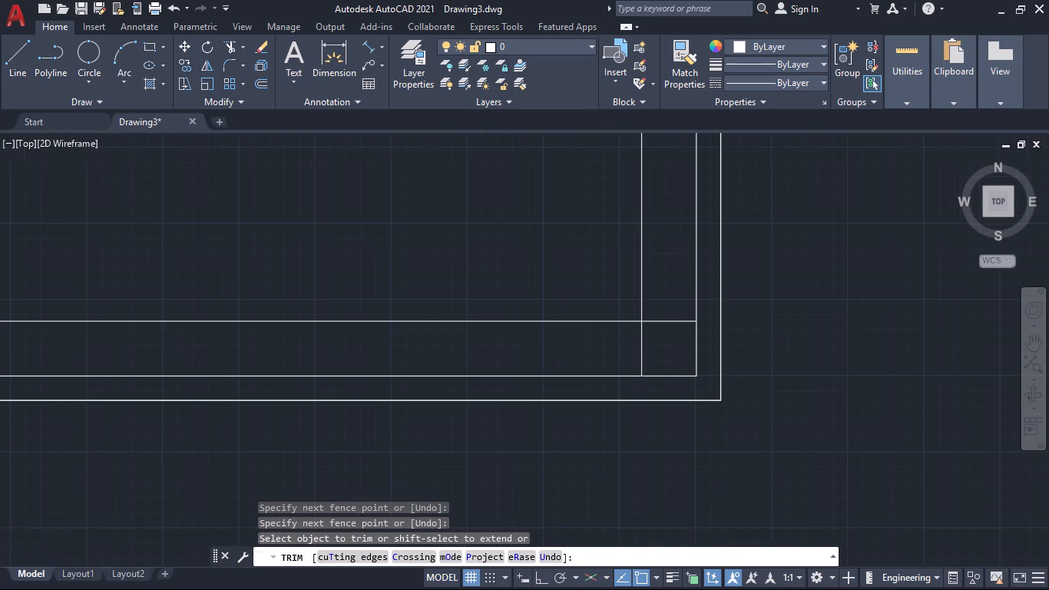
drag(675, 291, 614, 369)
Measure the interior width and length of the innermost outline with the quick measure tool.
scroll(760, 344, down, 4)
scroll(683, 392, down, 3)
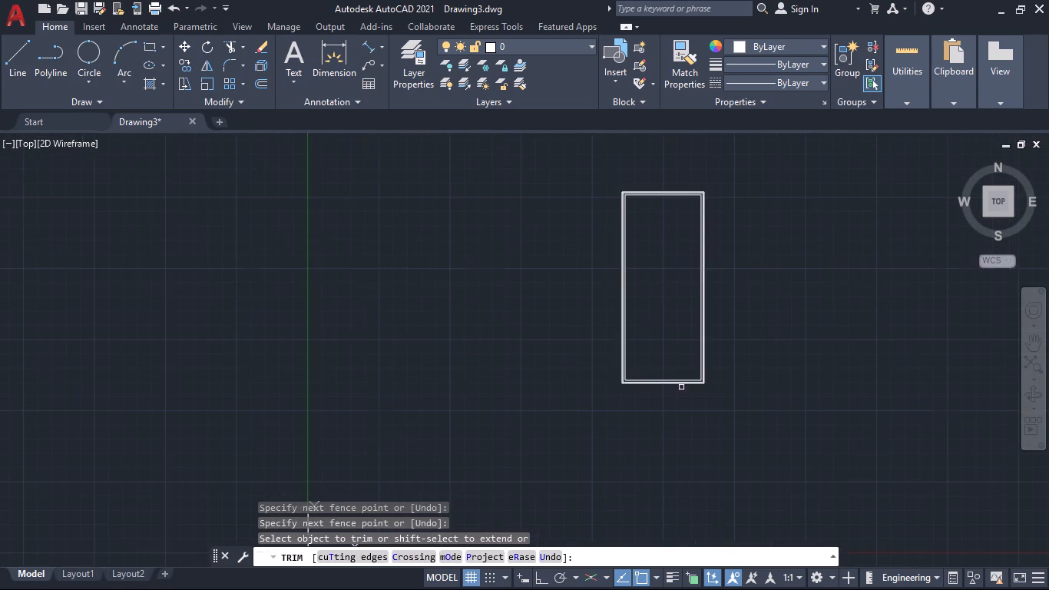
middle_drag(654, 310, 637, 343)
scroll(650, 246, up, 3)
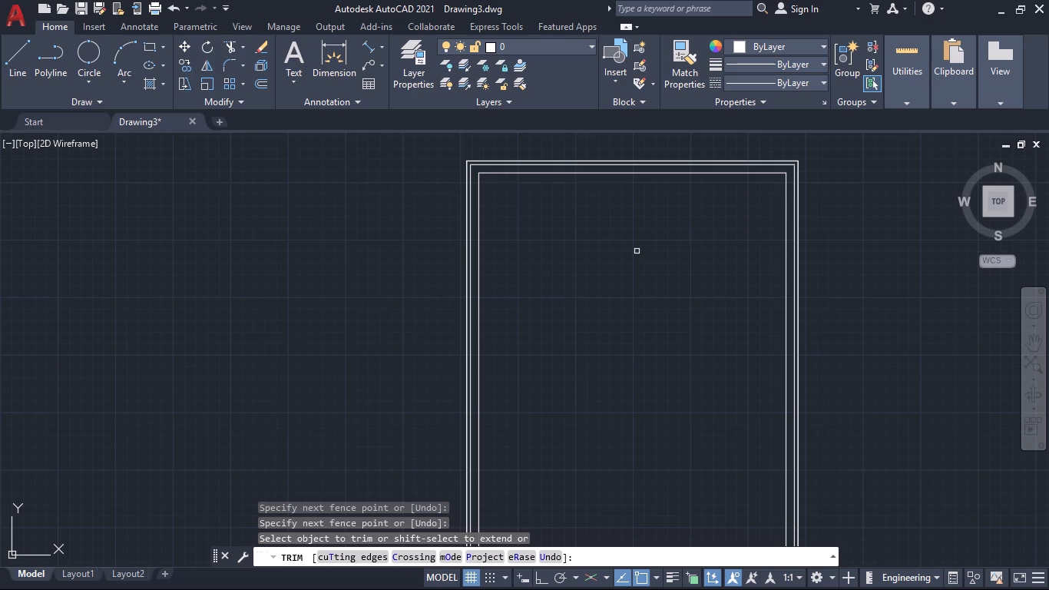
scroll(603, 236, down, 1)
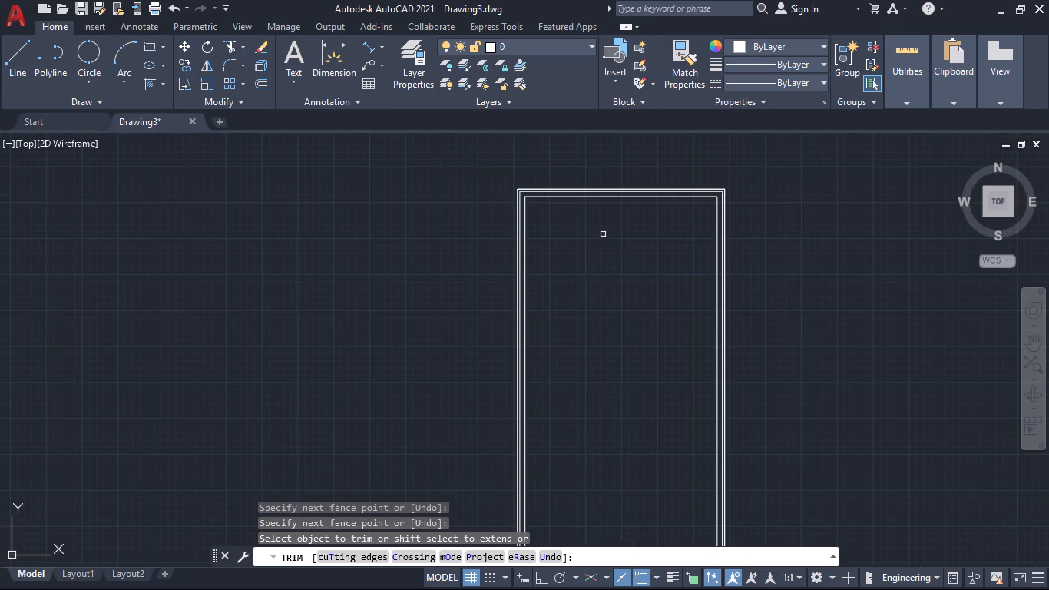
scroll(603, 234, up, 1)
click(912, 70)
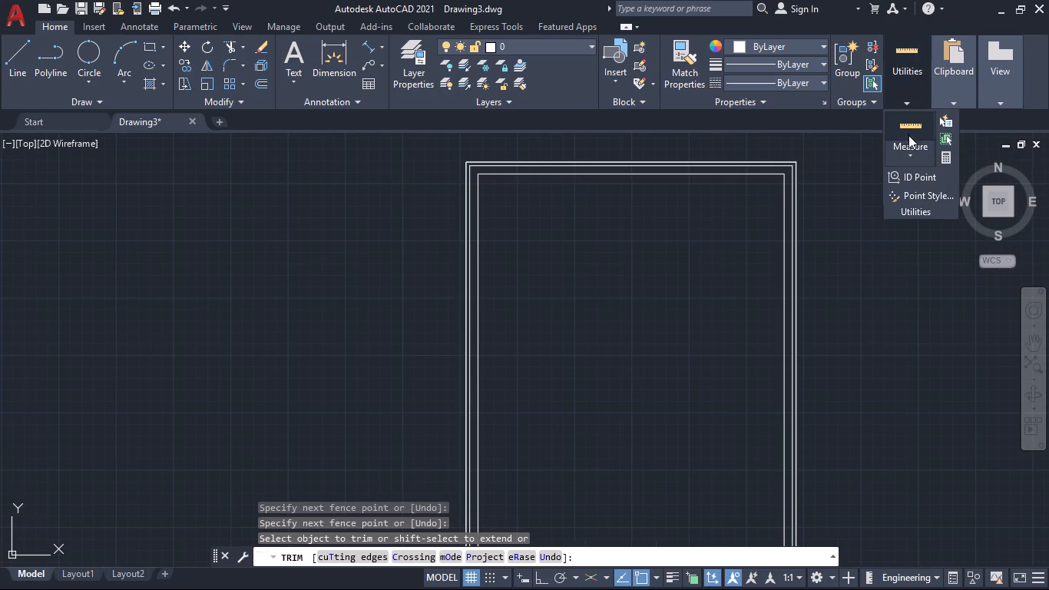
click(907, 131)
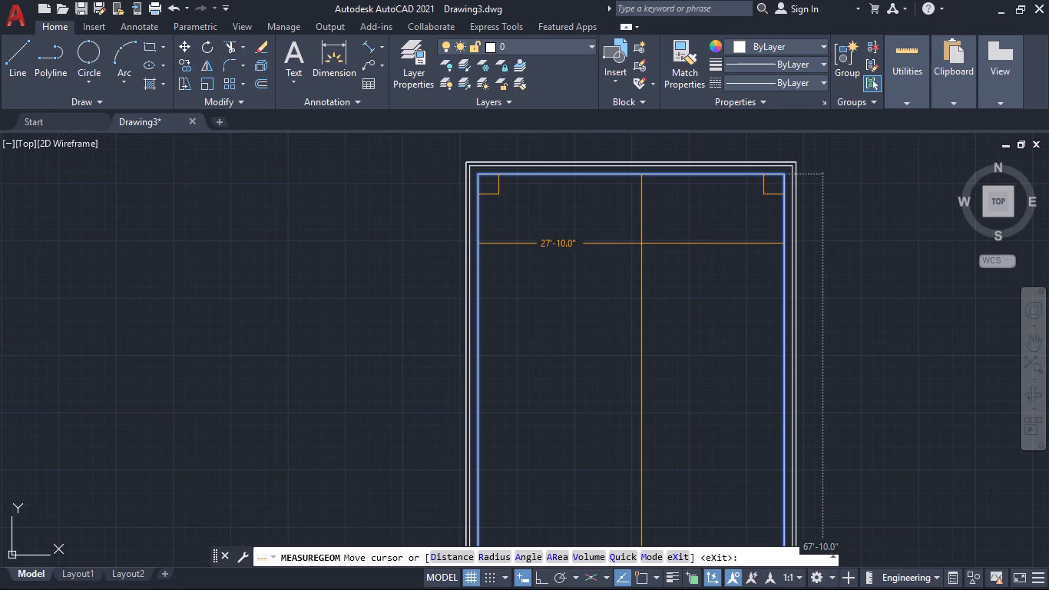
scroll(641, 243, up, 1)
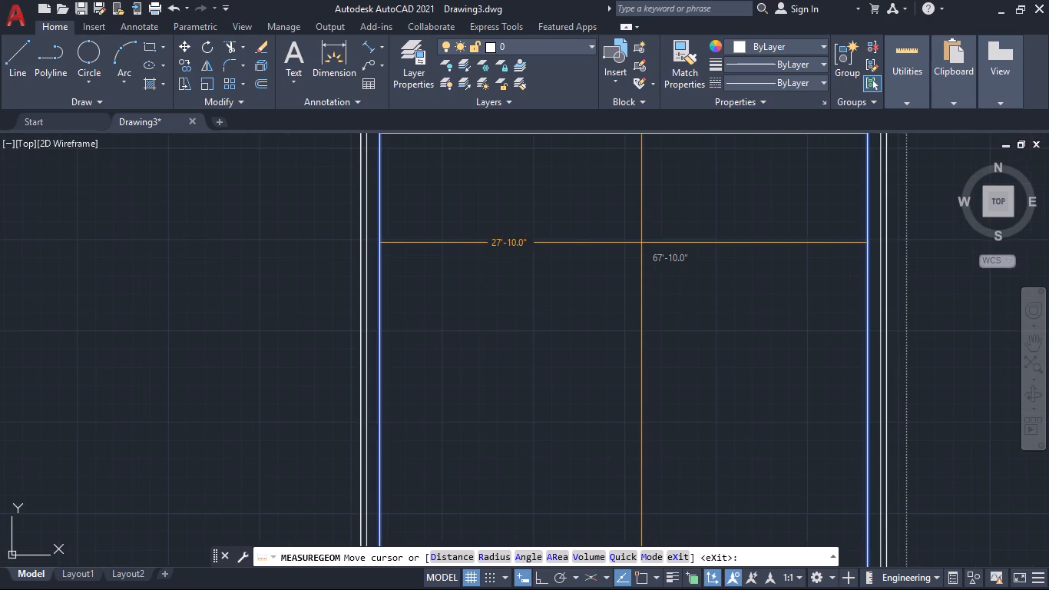
scroll(641, 243, down, 1)
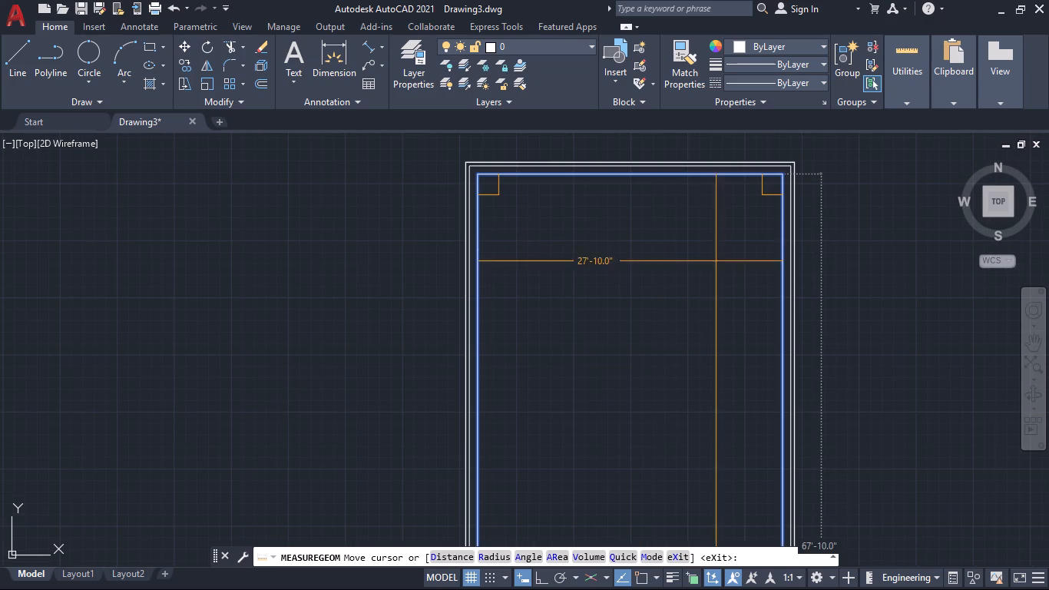
scroll(719, 471, down, 2)
middle_drag(710, 426, 677, 310)
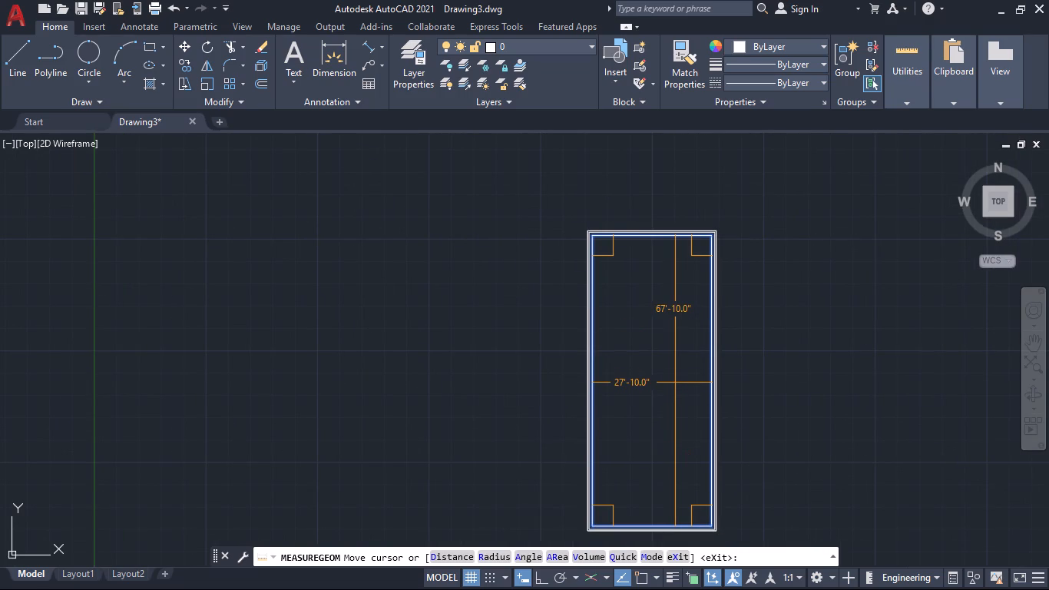
key(Escape)
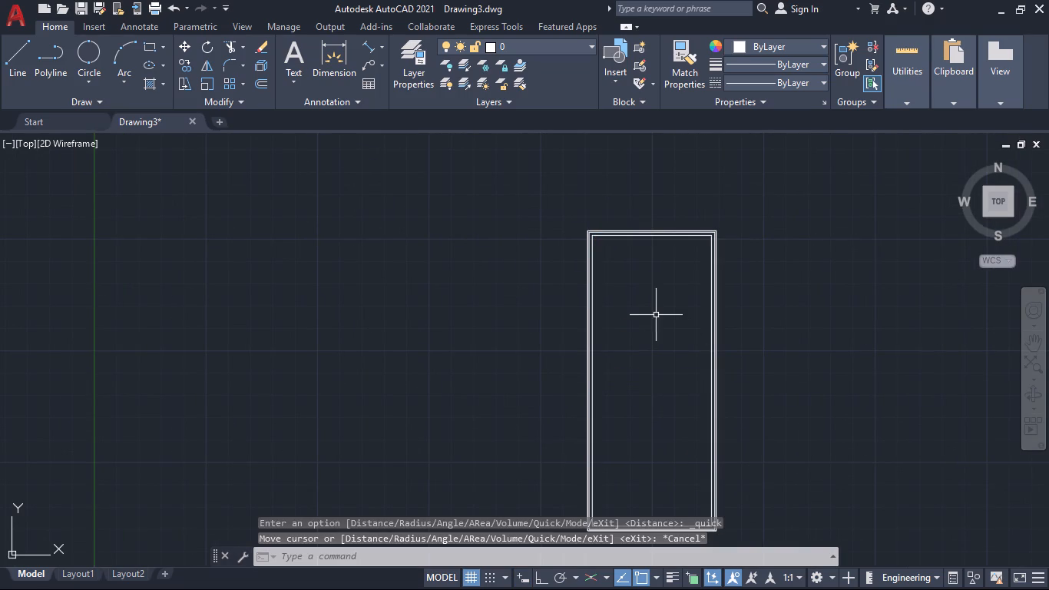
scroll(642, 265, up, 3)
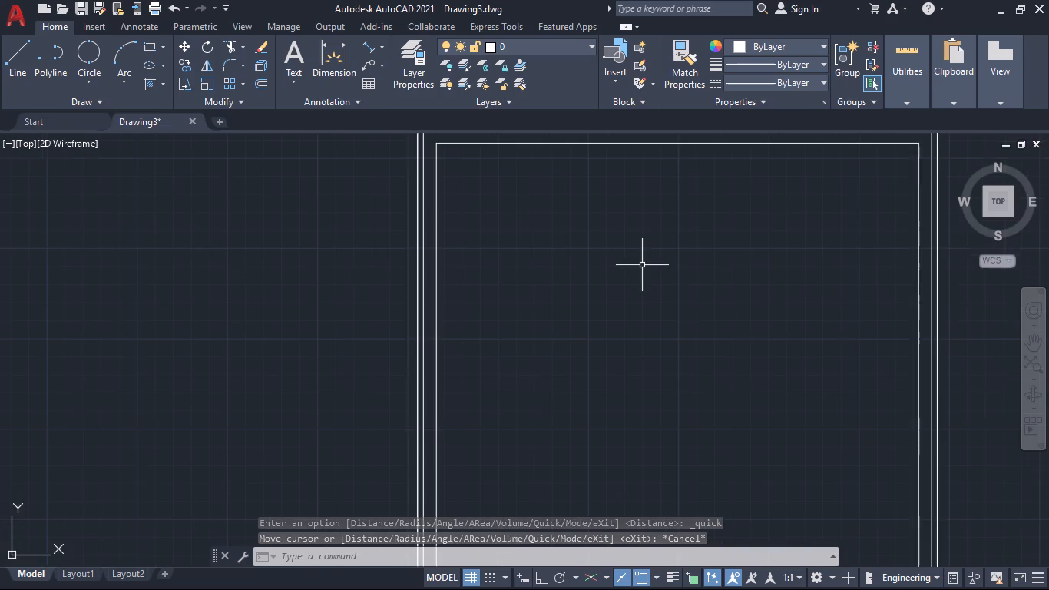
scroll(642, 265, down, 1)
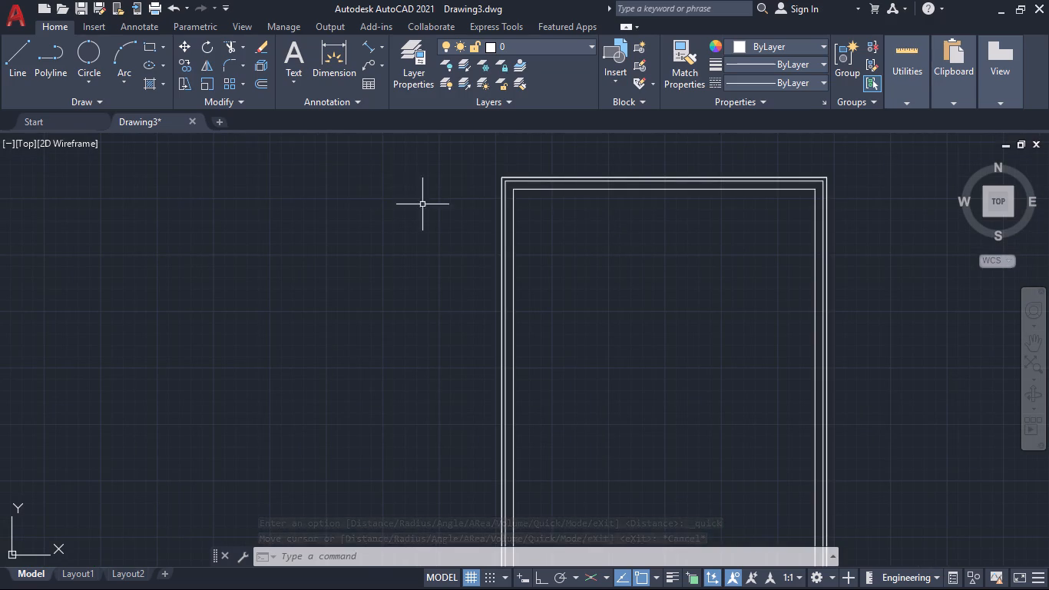
Delete the four lines of the innermost outline, leaving the double outer outline.
click(553, 189)
click(515, 234)
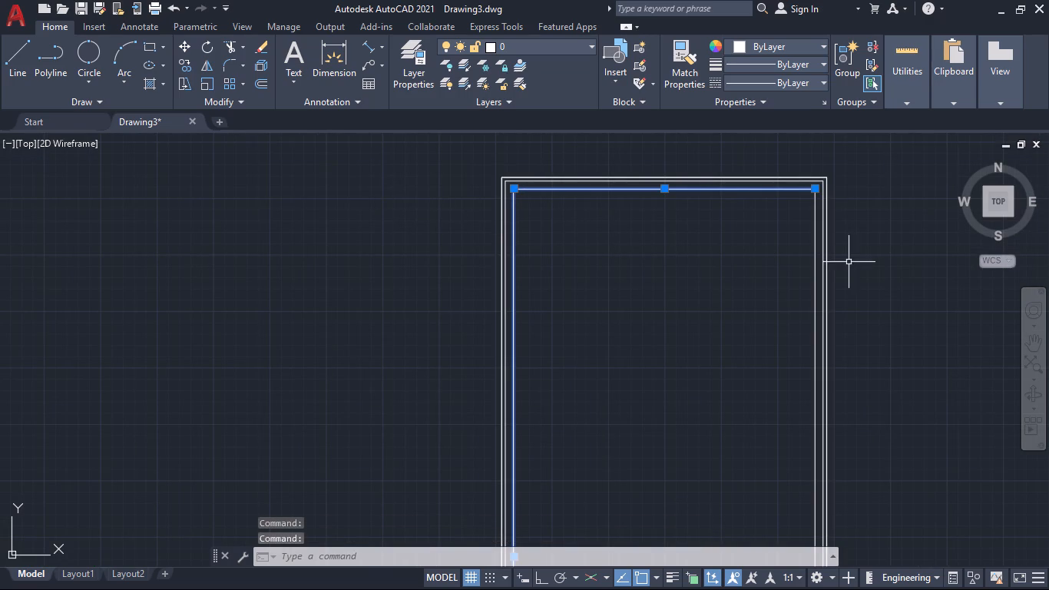
click(815, 276)
scroll(770, 286, down, 2)
middle_drag(750, 331, 724, 167)
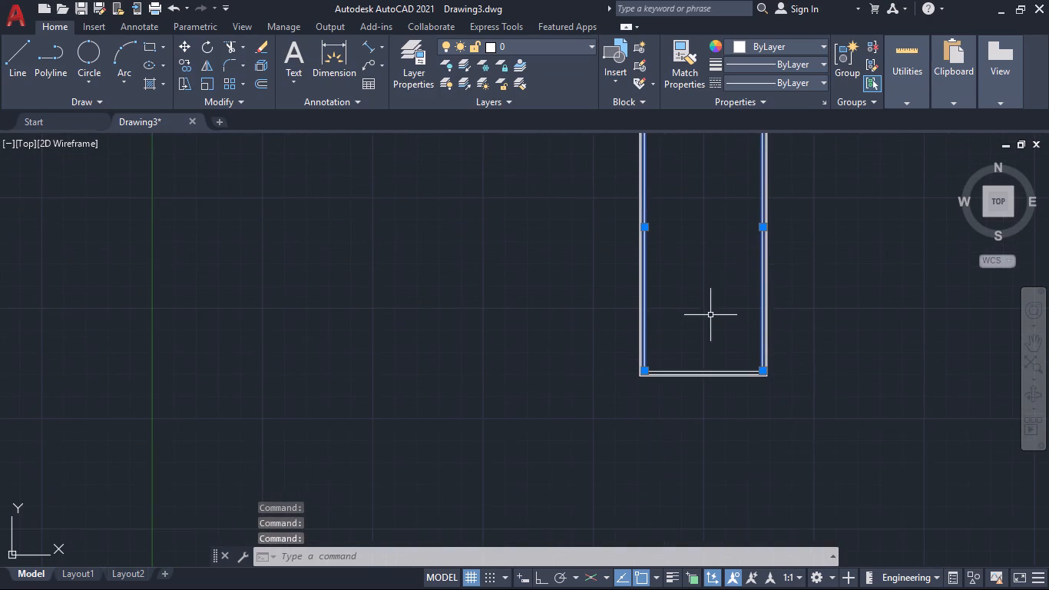
scroll(711, 327, up, 2)
click(715, 436)
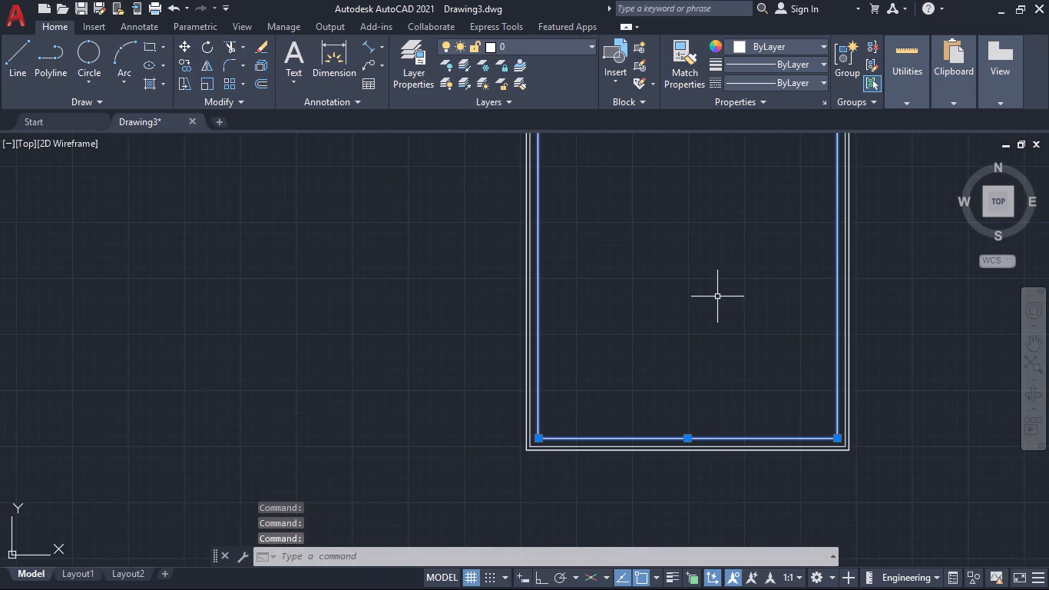
key(Delete)
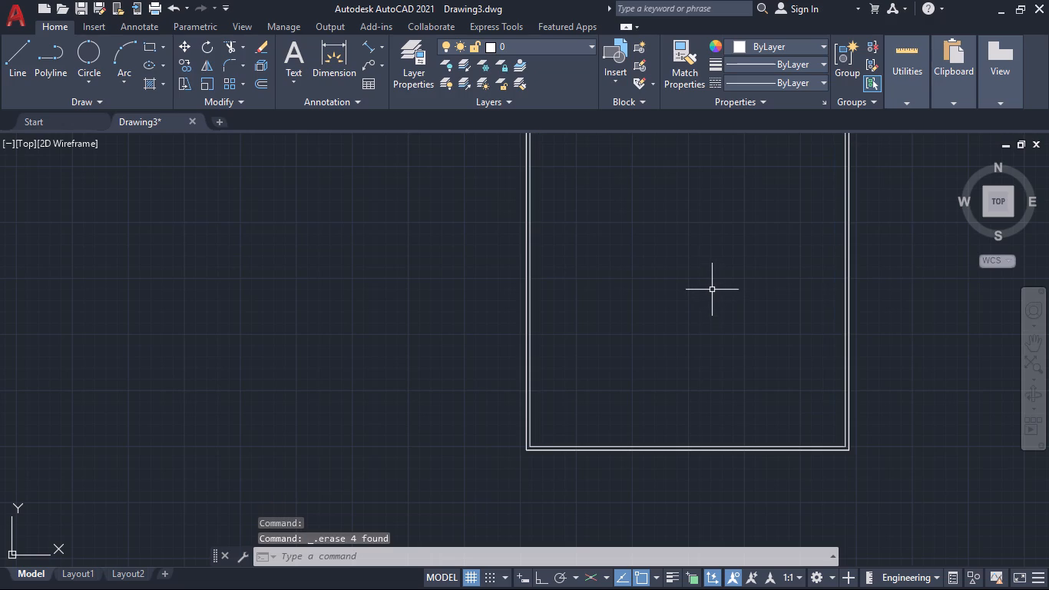
Offset the top line of the inner outline 4' toward the inside of the plan.
scroll(712, 289, down, 2)
middle_drag(713, 227, 667, 386)
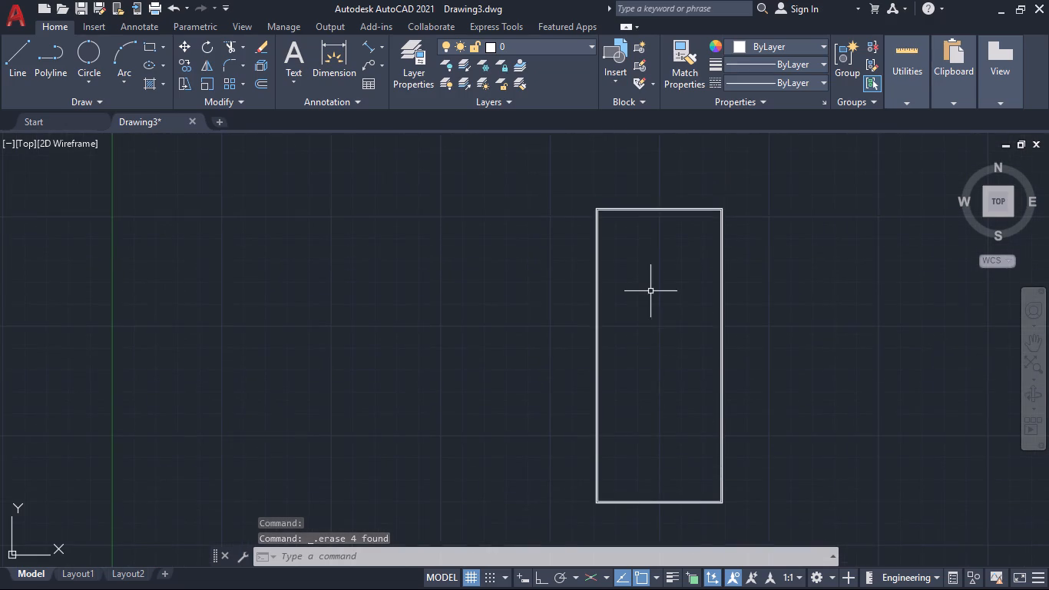
scroll(650, 290, up, 1)
middle_drag(649, 263, 623, 326)
scroll(623, 326, up, 1)
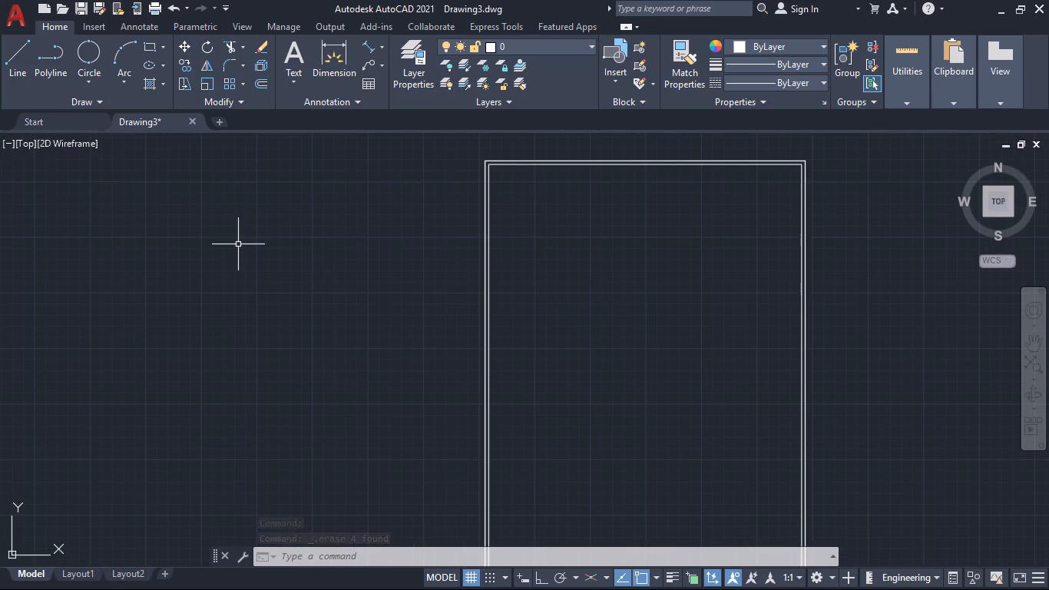
key(o)
key(Return)
text(4"/)
key(BackSpace)
key(BackSpace)
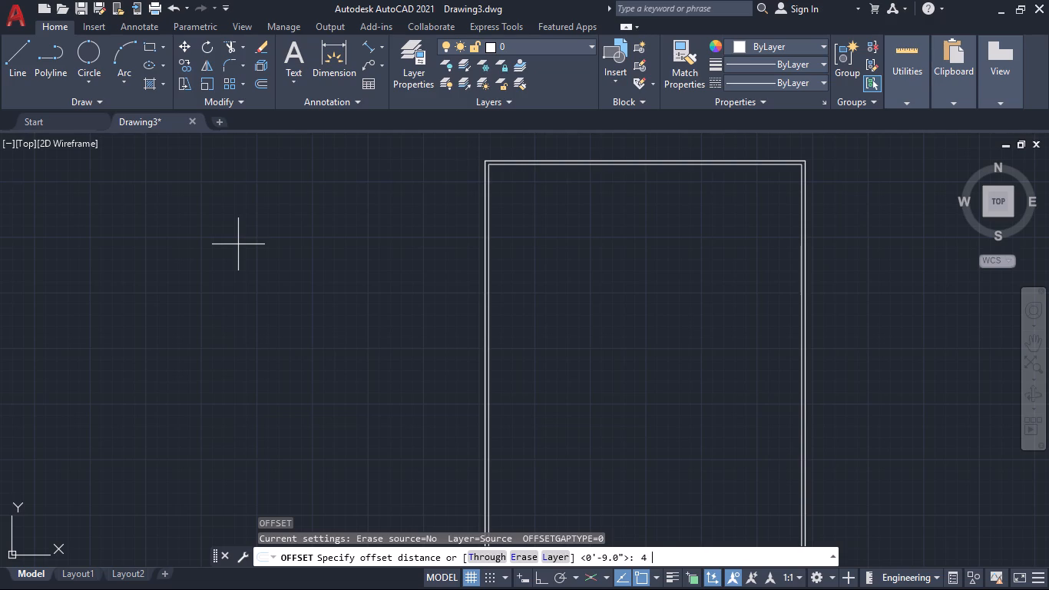
key(apostrophe)
key(Return)
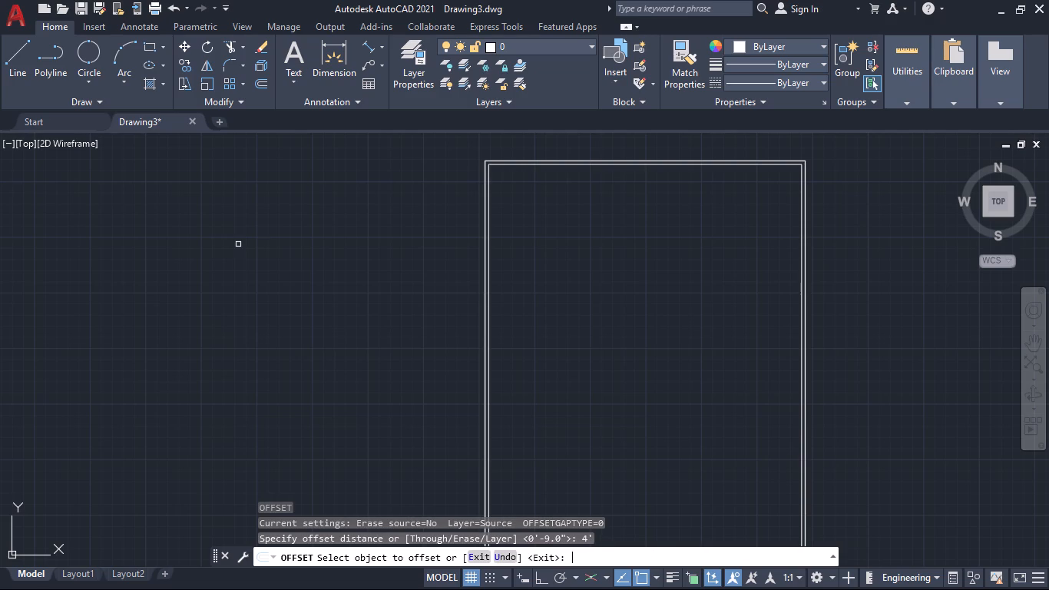
click(630, 166)
click(639, 206)
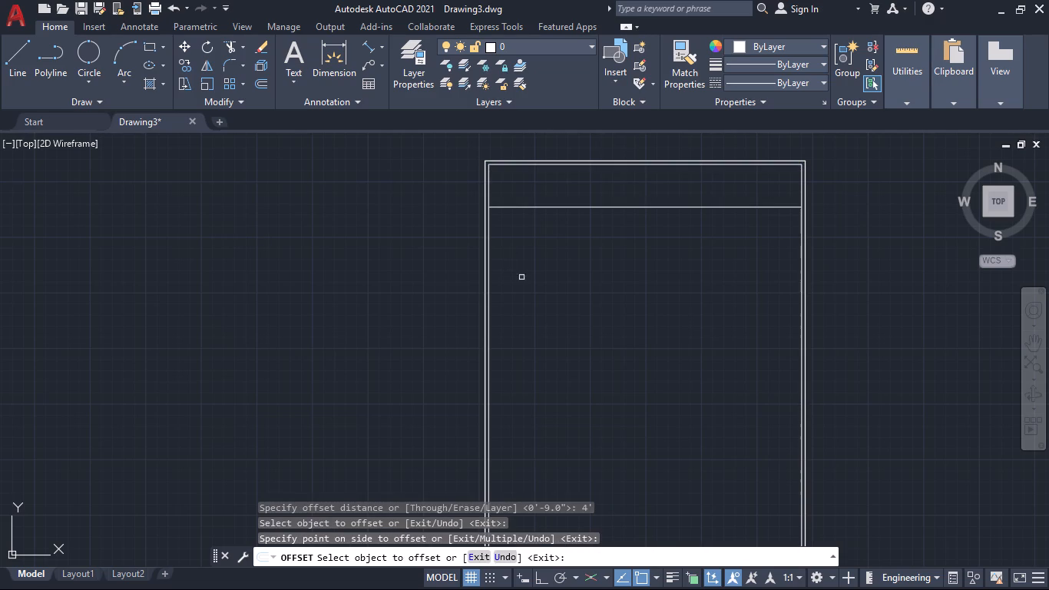
middle_drag(618, 307, 609, 171)
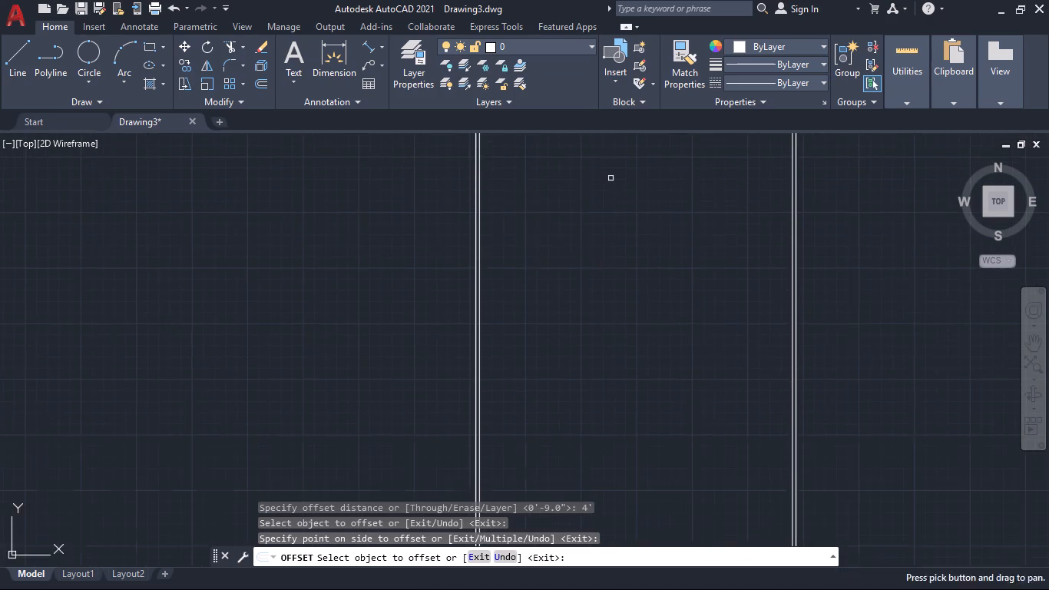
scroll(613, 217, down, 3)
scroll(639, 221, up, 2)
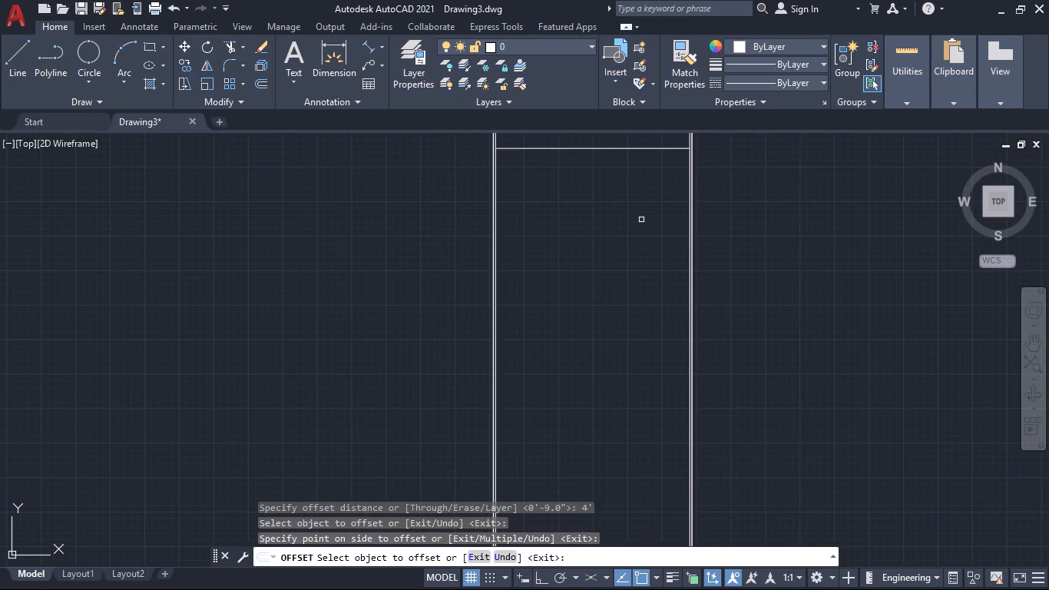
scroll(641, 220, down, 1)
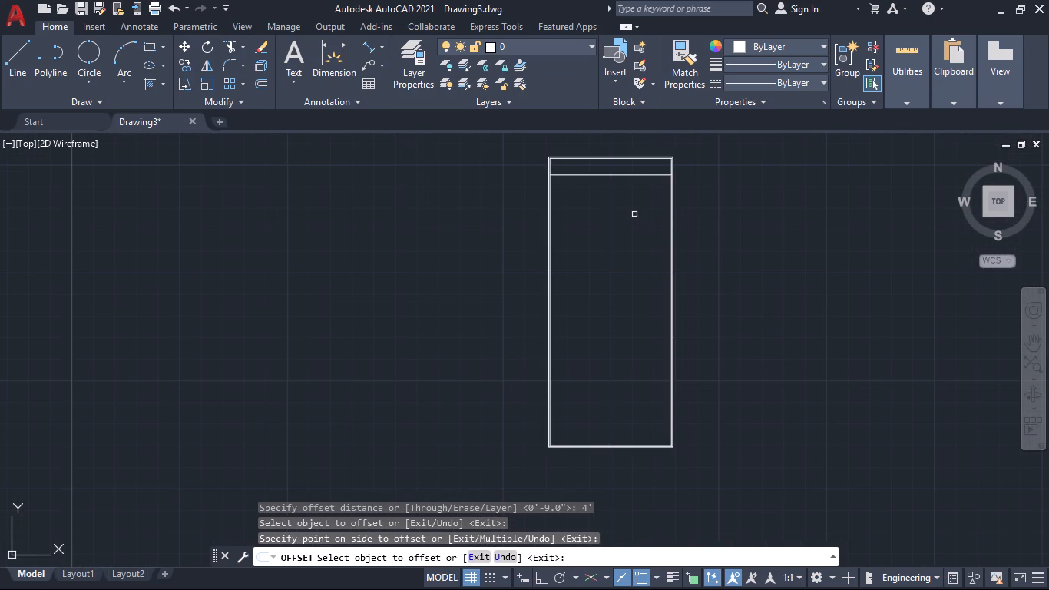
scroll(634, 214, up, 1)
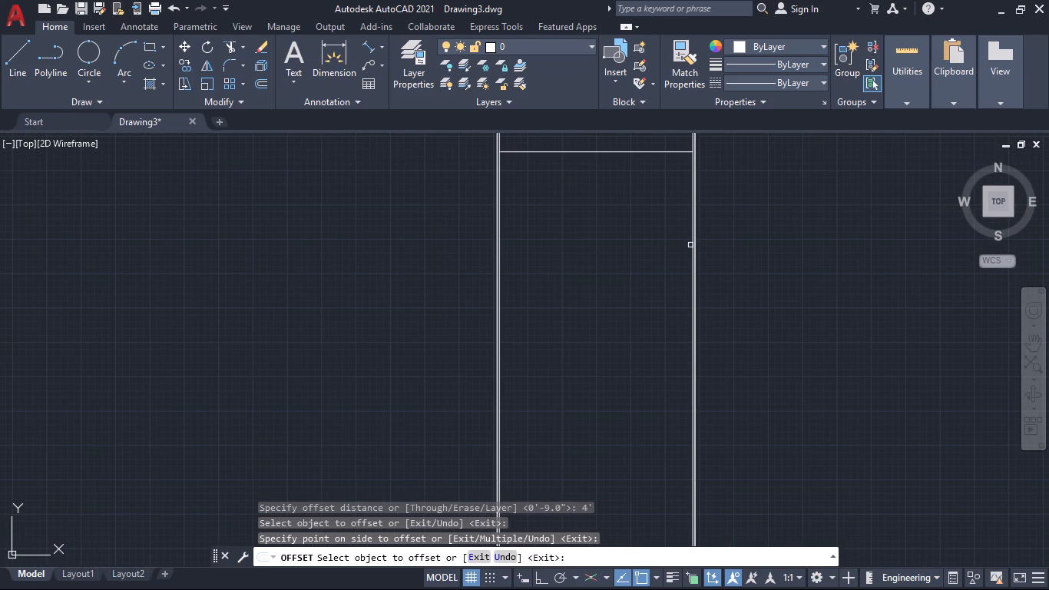
key(space)
Offset the left and right lines of the inner outline 2' toward the inside of the plan.
key(space)
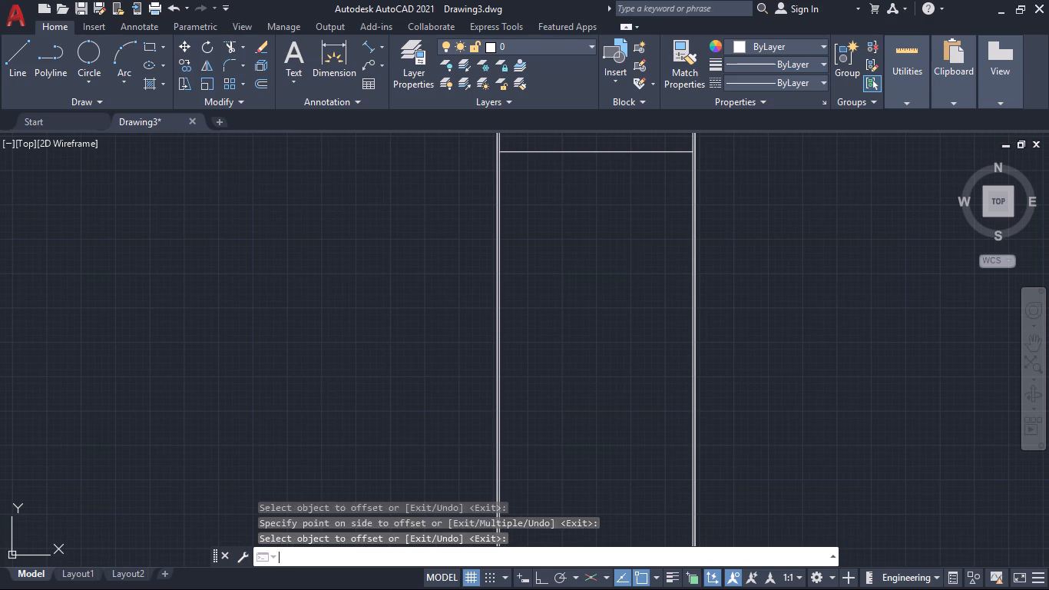
text(2')
key(Return)
scroll(524, 254, up, 2)
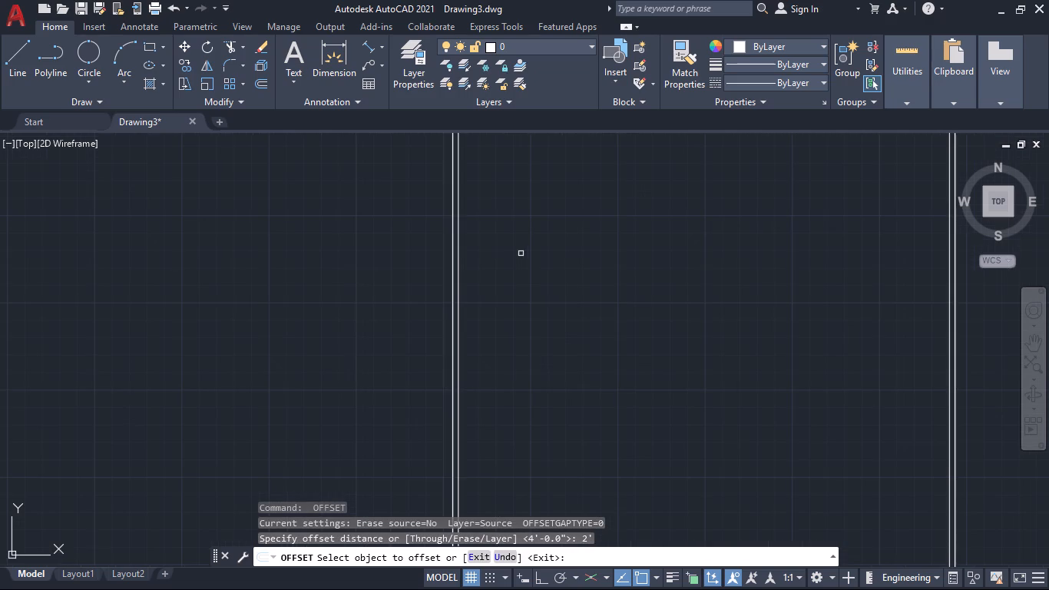
click(457, 258)
click(489, 263)
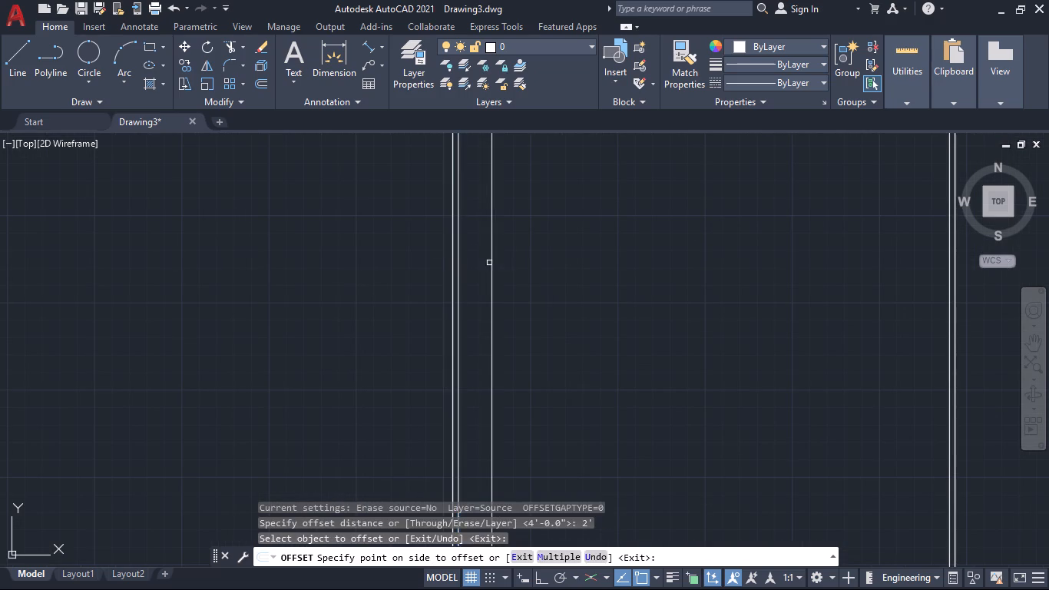
click(951, 314)
click(807, 353)
scroll(788, 353, down, 2)
middle_drag(769, 436, 753, 360)
middle_drag(743, 404, 735, 330)
middle_drag(730, 295, 707, 438)
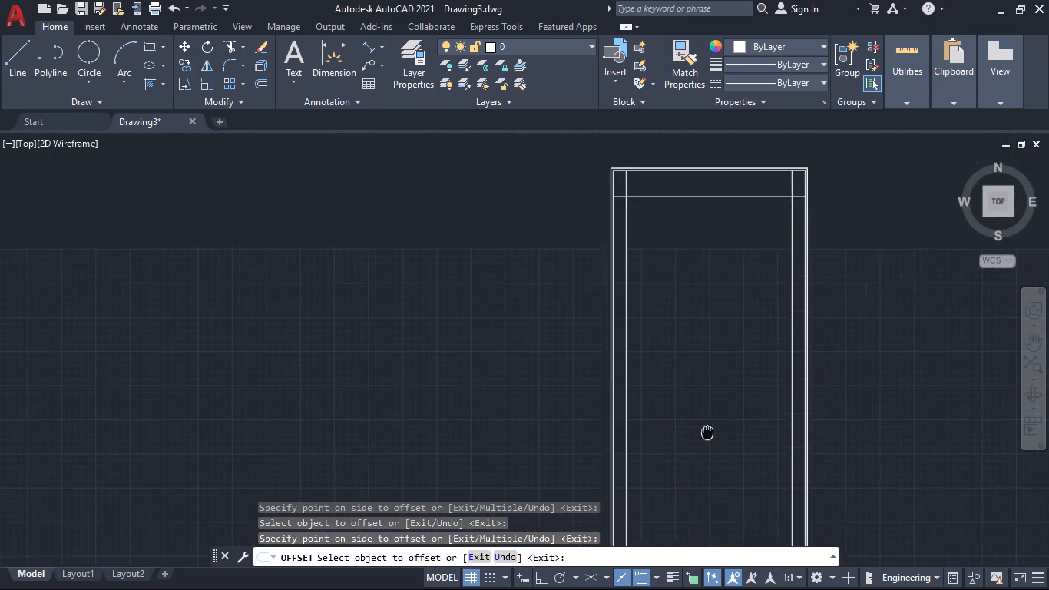
middle_drag(707, 438, 705, 479)
scroll(655, 305, up, 1)
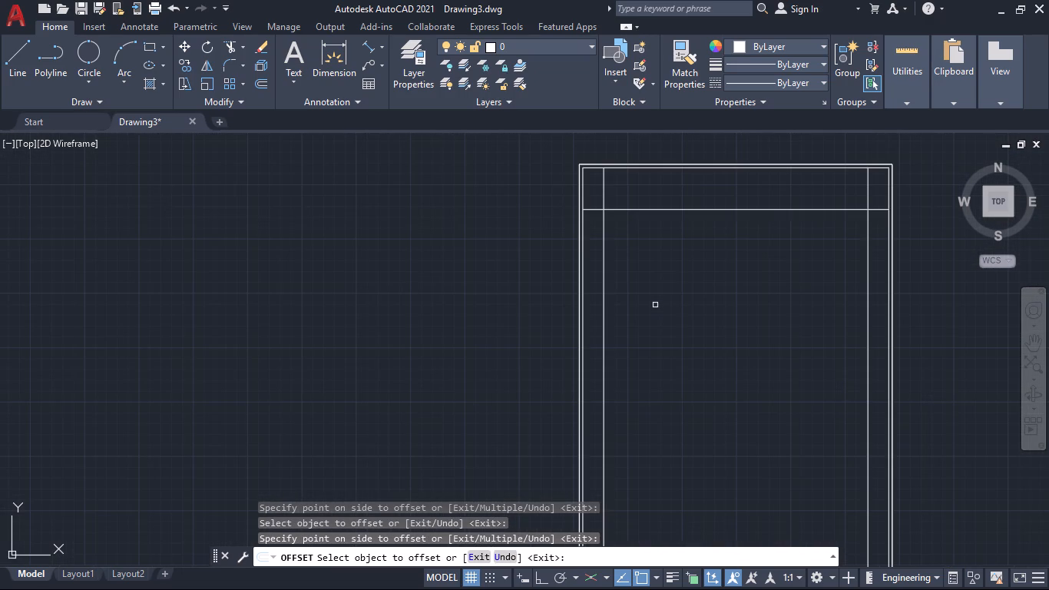
key(Escape)
Trim the overlapping ends of the new 4' and 2' offset lines at both upper corners.
text(tr)
key(Return)
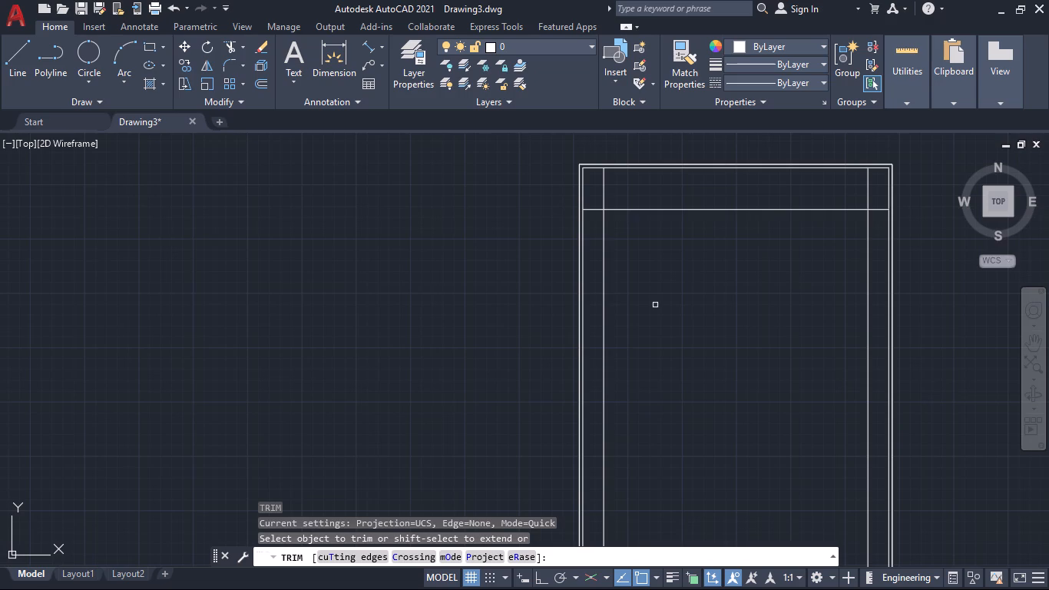
click(620, 182)
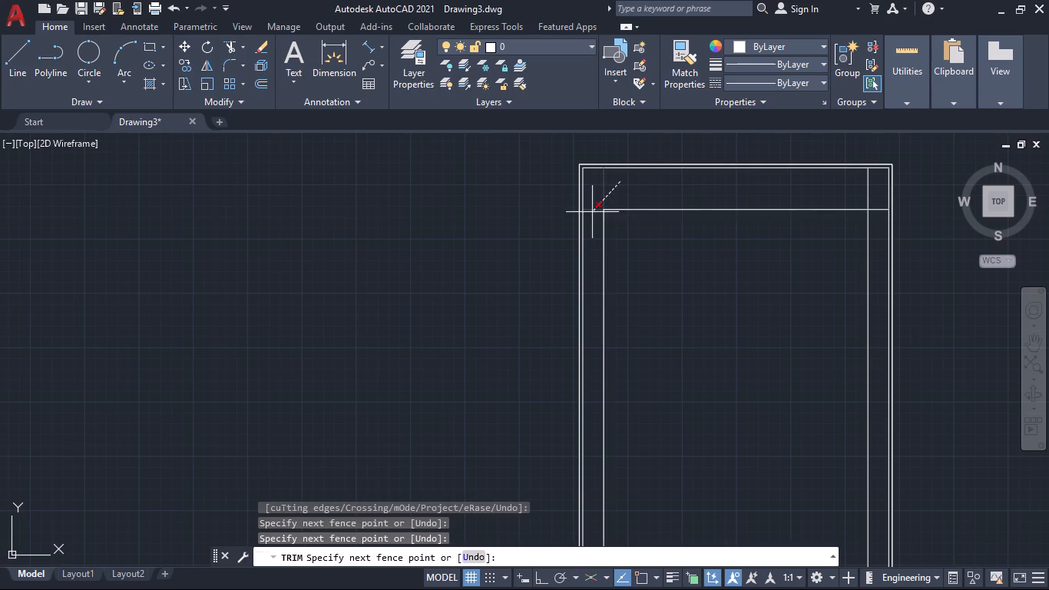
click(592, 212)
click(865, 189)
click(876, 220)
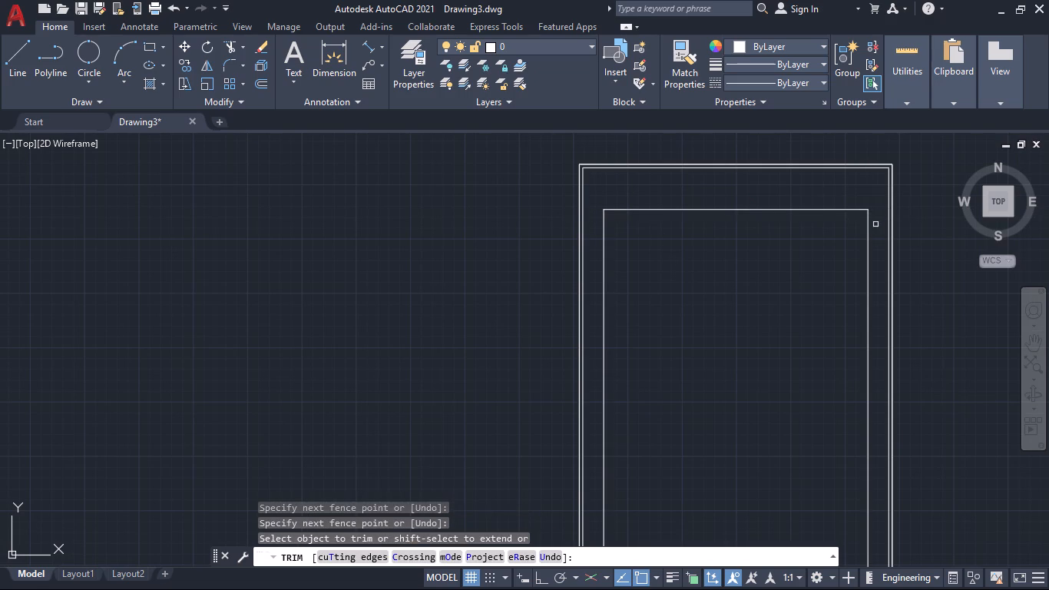
scroll(833, 262, down, 3)
middle_drag(803, 330, 787, 271)
scroll(756, 369, up, 3)
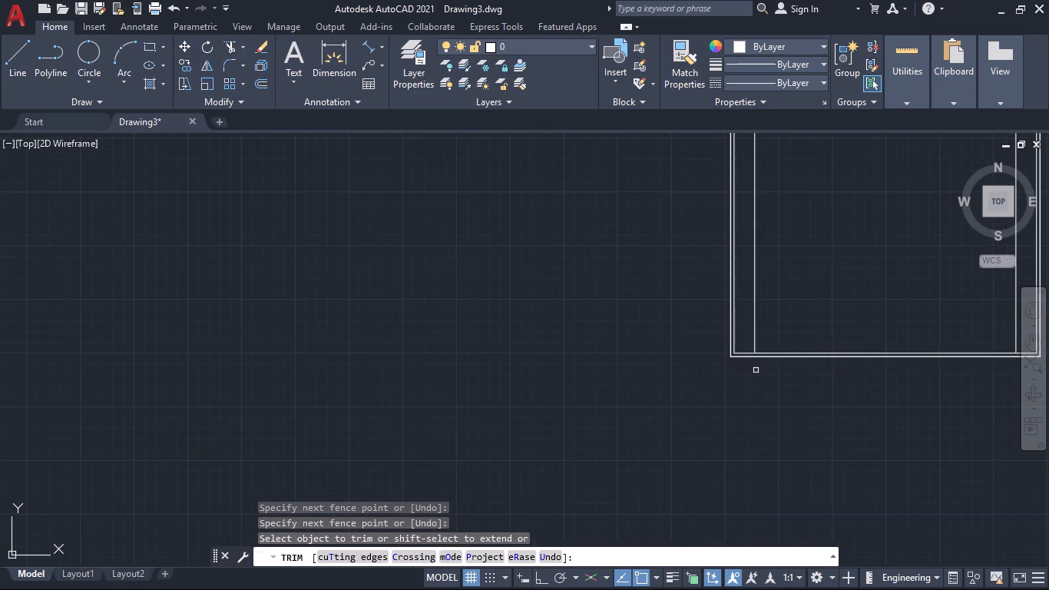
scroll(790, 320, down, 3)
middle_drag(809, 256, 769, 467)
scroll(768, 331, up, 1)
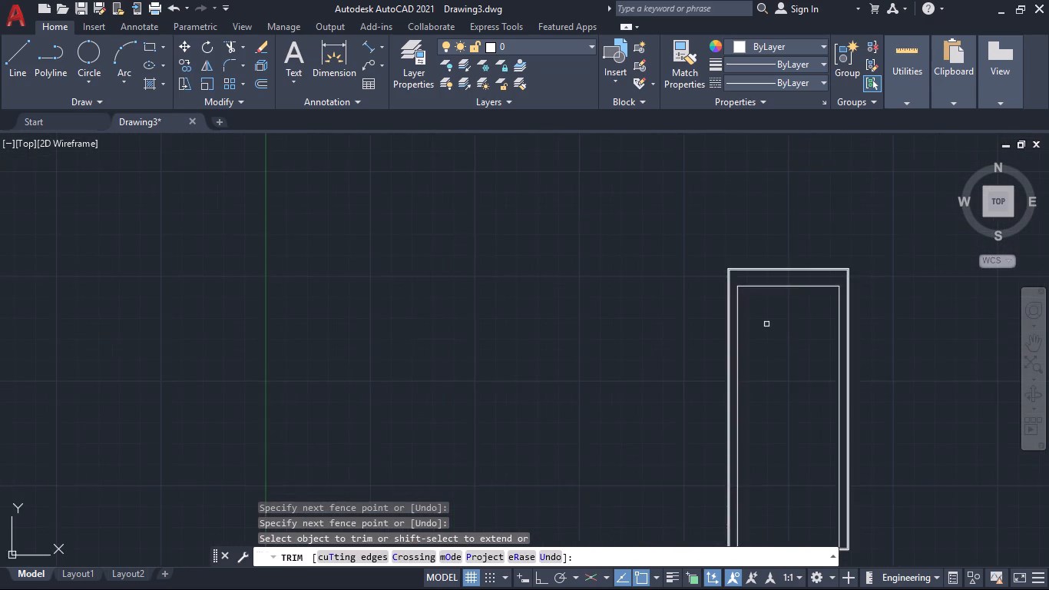
scroll(766, 324, up, 1)
key(Escape)
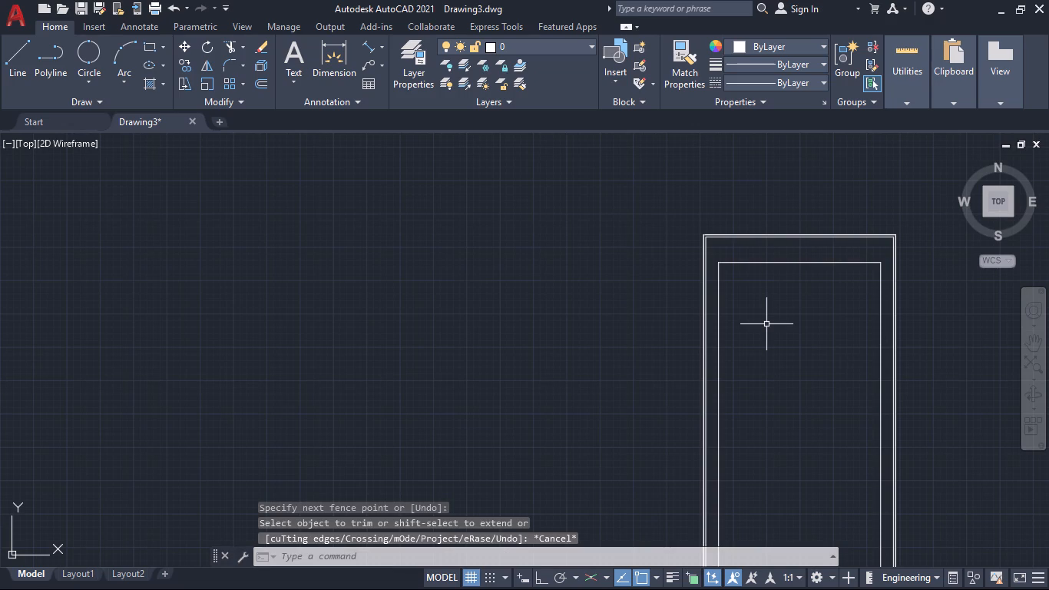
Offset the top, left and right lines of the new inner outline 9" inward to form the wall thickness.
key(o)
key(Return)
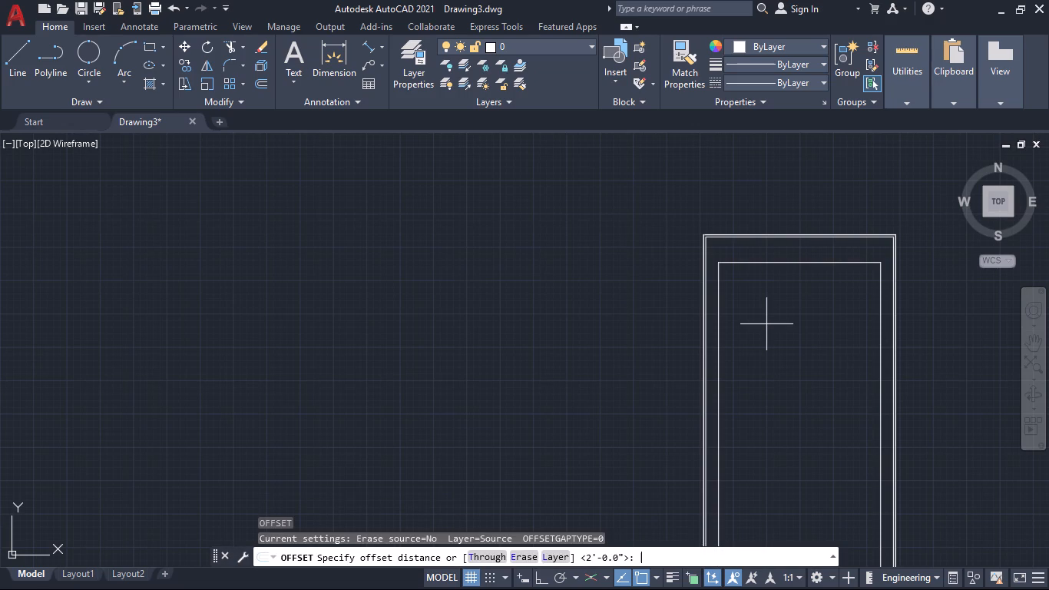
text(9")
key(Return)
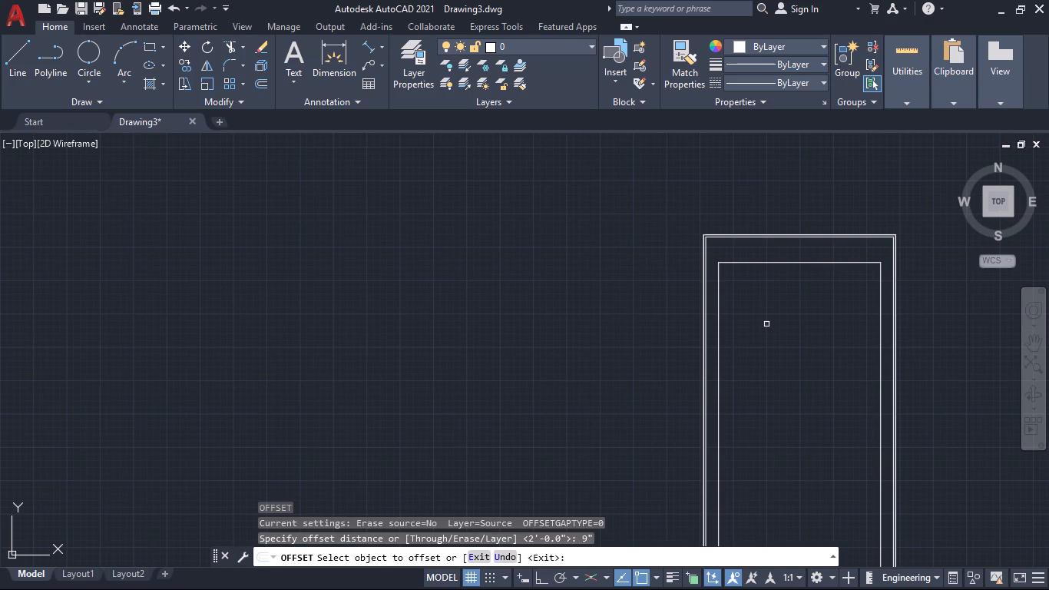
click(802, 262)
click(805, 294)
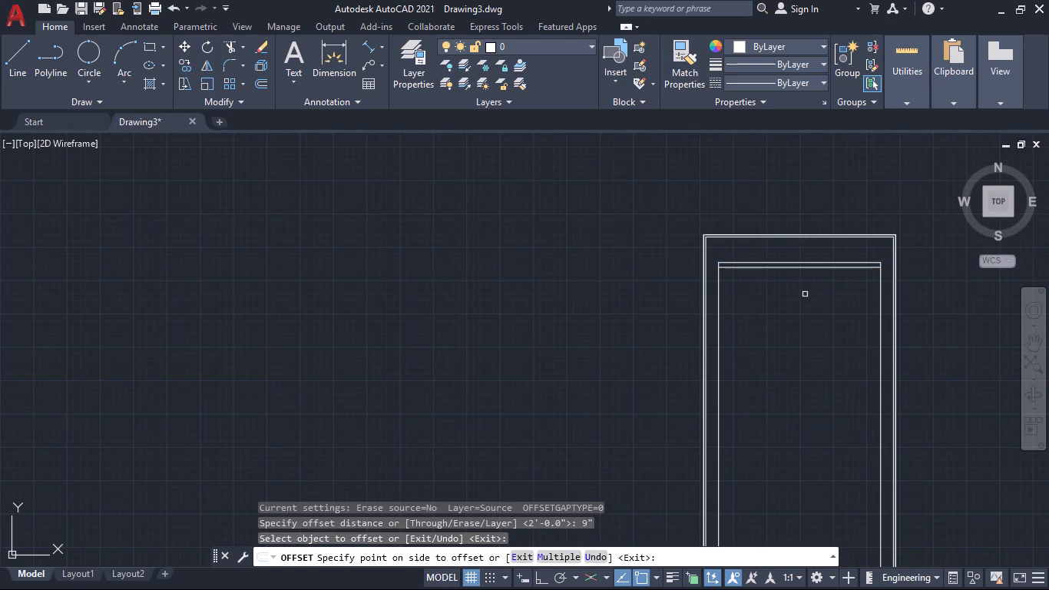
click(720, 313)
click(742, 315)
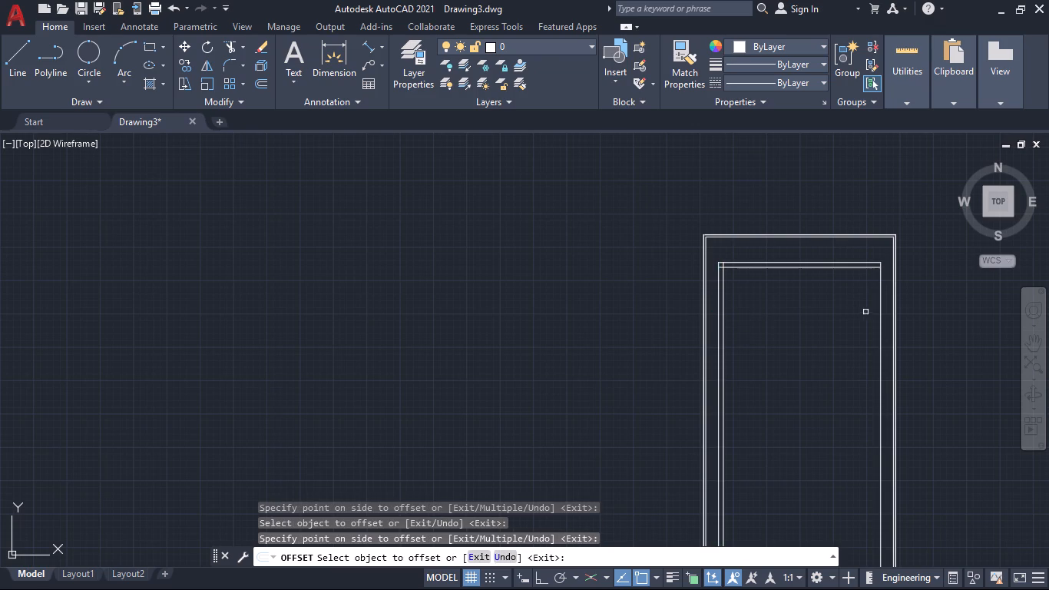
click(880, 323)
click(842, 339)
scroll(763, 298, up, 1)
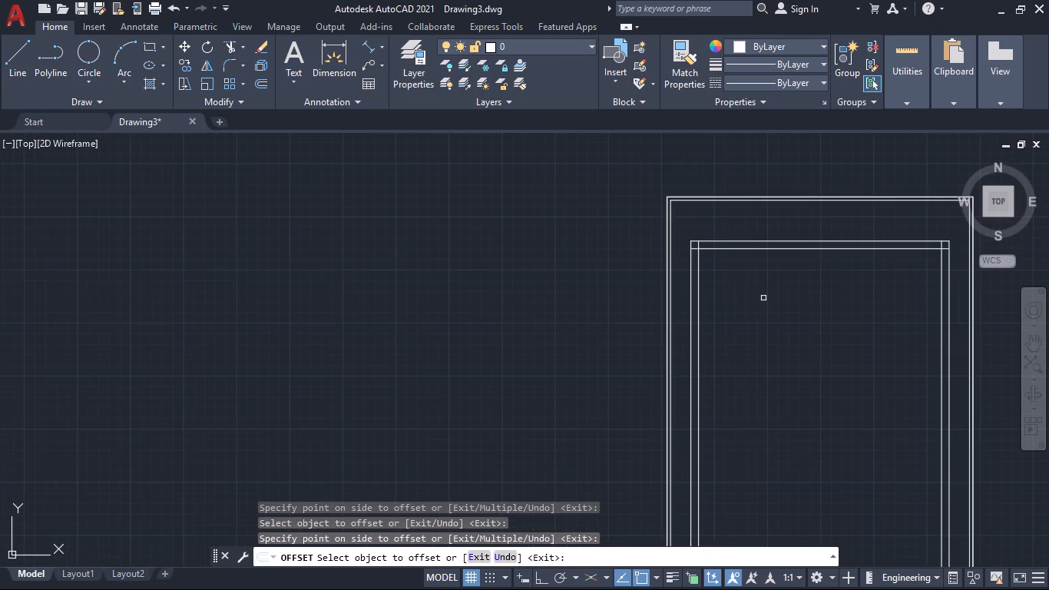
key(Escape)
Trim the overlapping ends of the 9" wall offset lines at the upper-left and upper-right inner corners.
text(tr)
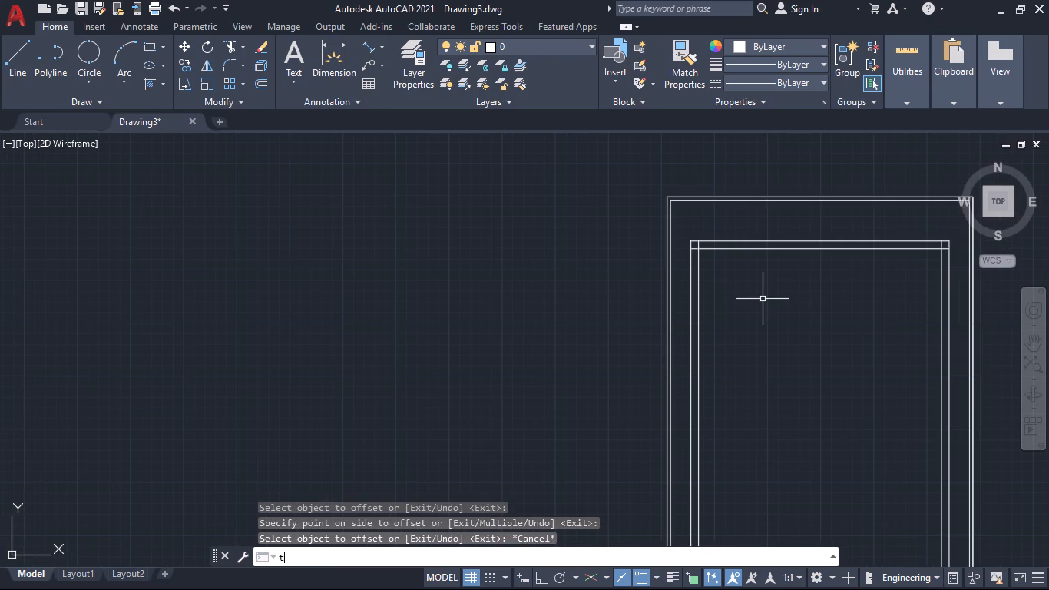
key(Return)
scroll(734, 234, up, 4)
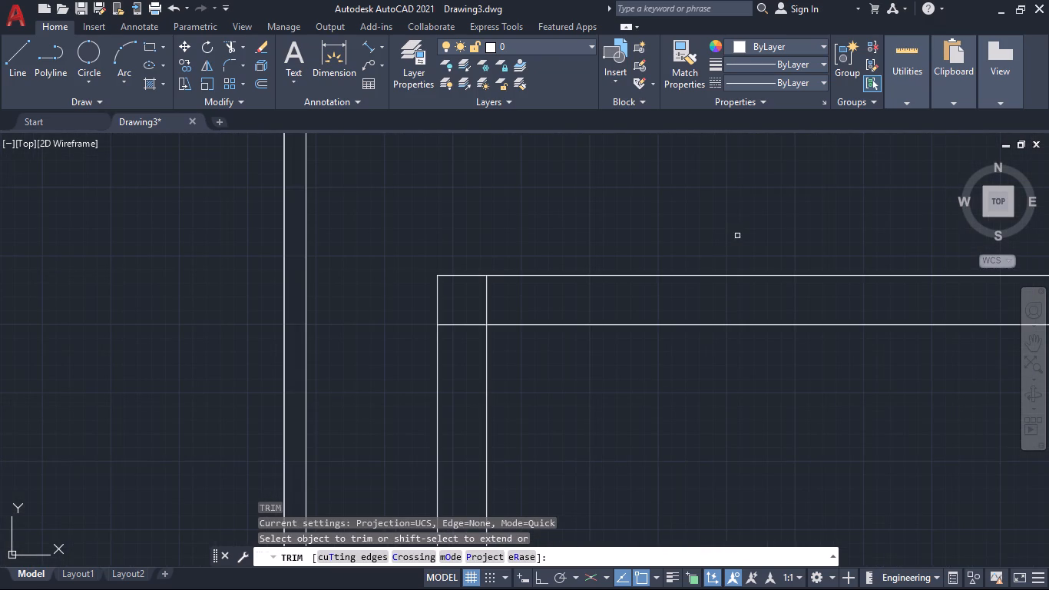
click(508, 296)
click(448, 342)
scroll(634, 407, down, 3)
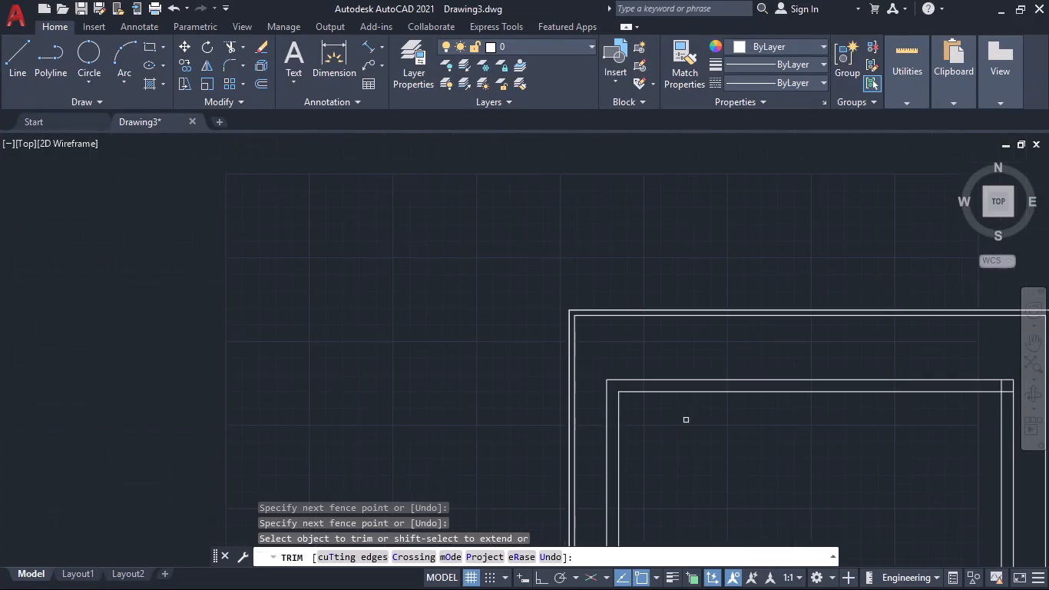
middle_drag(886, 495, 580, 409)
scroll(674, 326, up, 3)
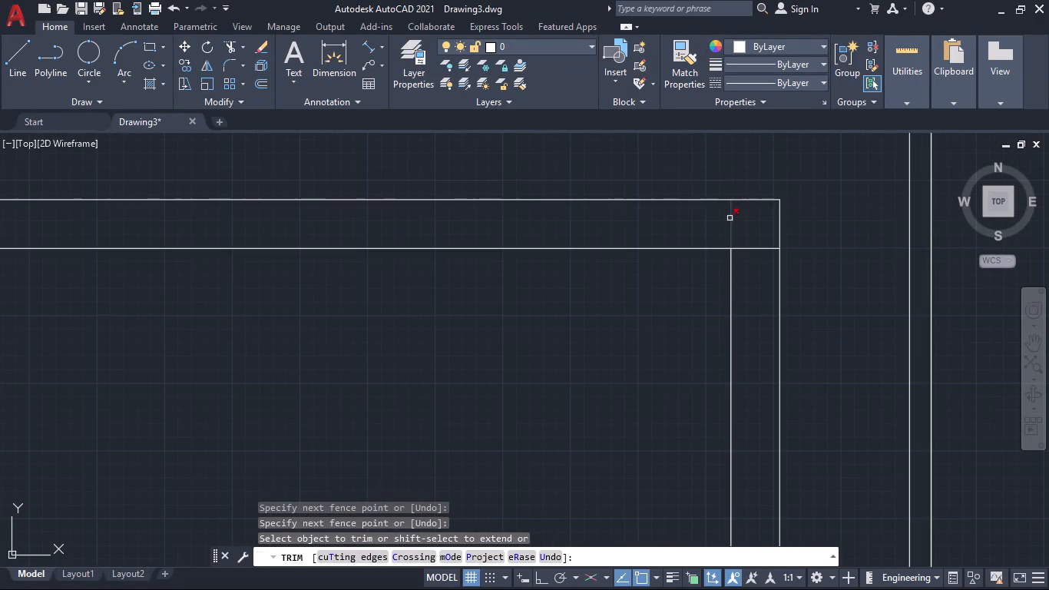
click(725, 220)
click(763, 267)
scroll(687, 332, down, 4)
middle_drag(611, 418, 716, 240)
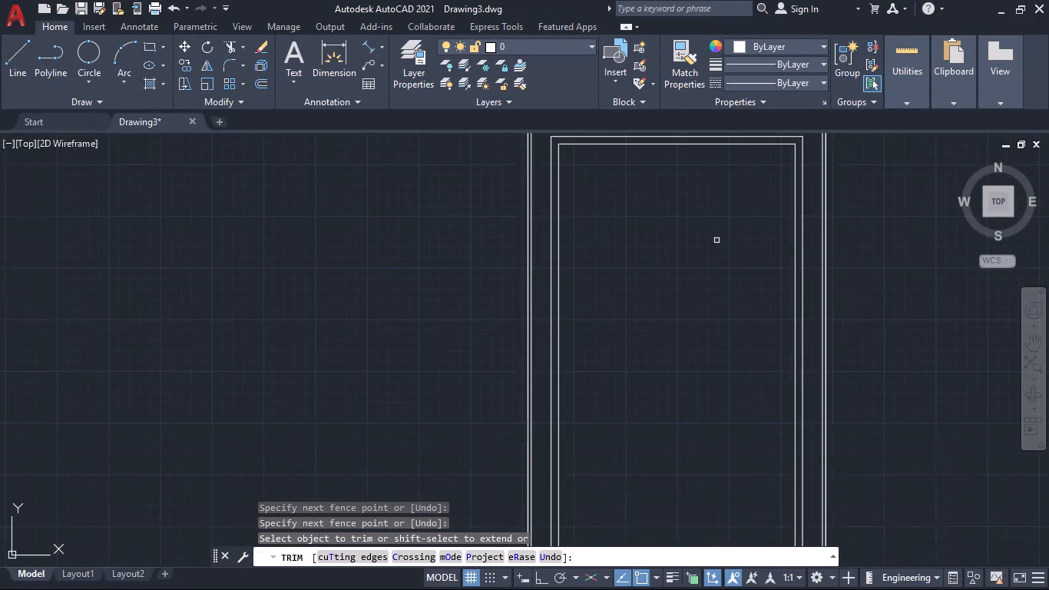
scroll(691, 319, down, 2)
middle_drag(672, 427, 669, 499)
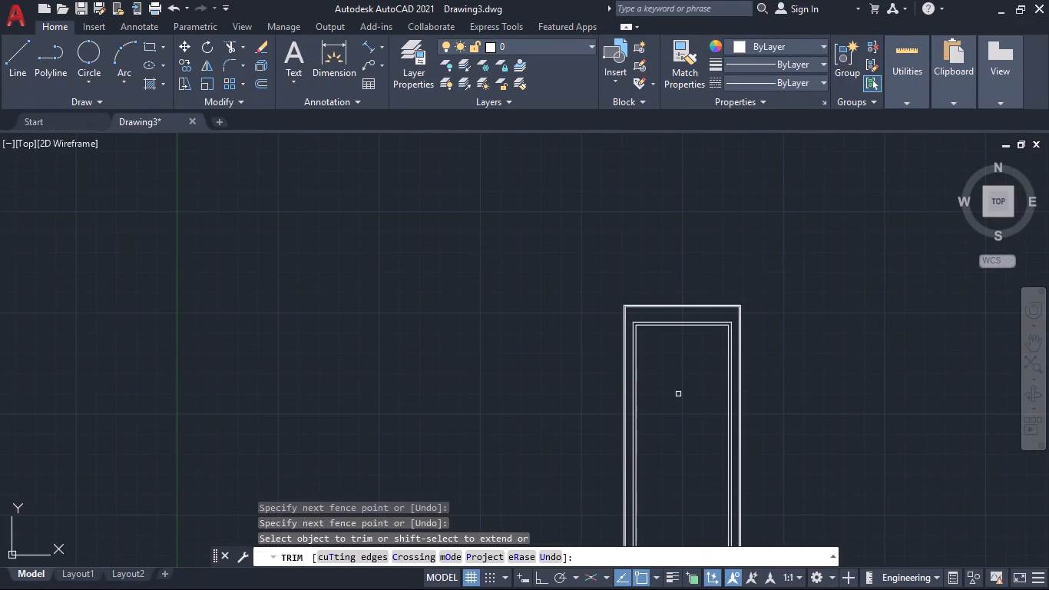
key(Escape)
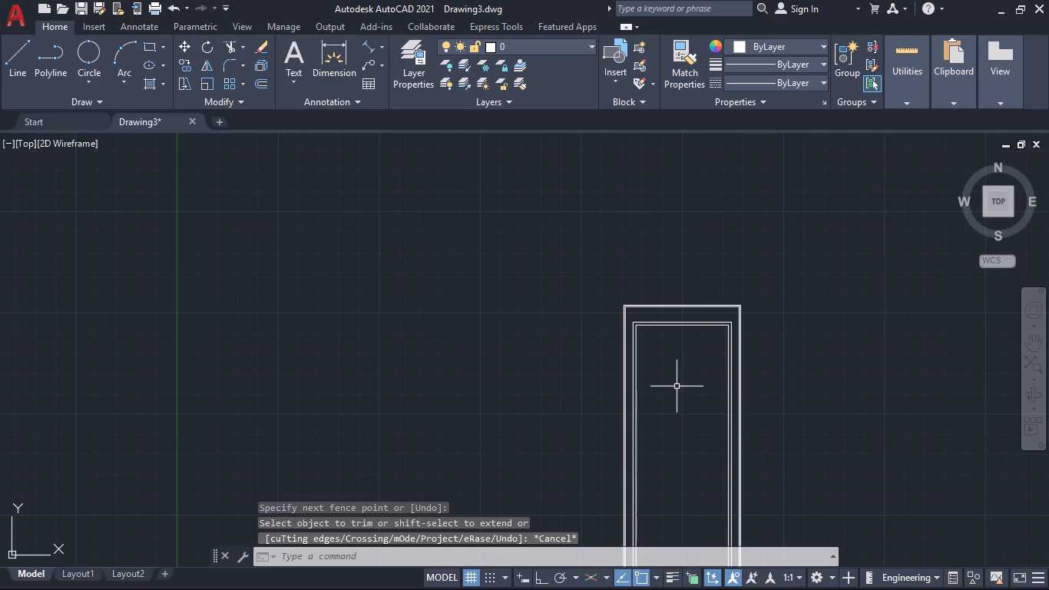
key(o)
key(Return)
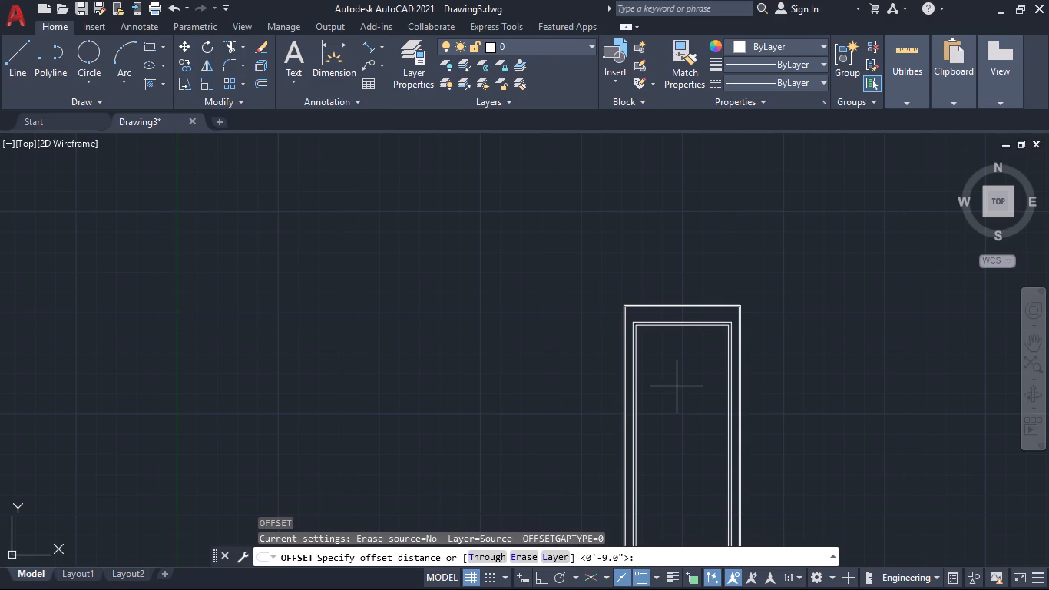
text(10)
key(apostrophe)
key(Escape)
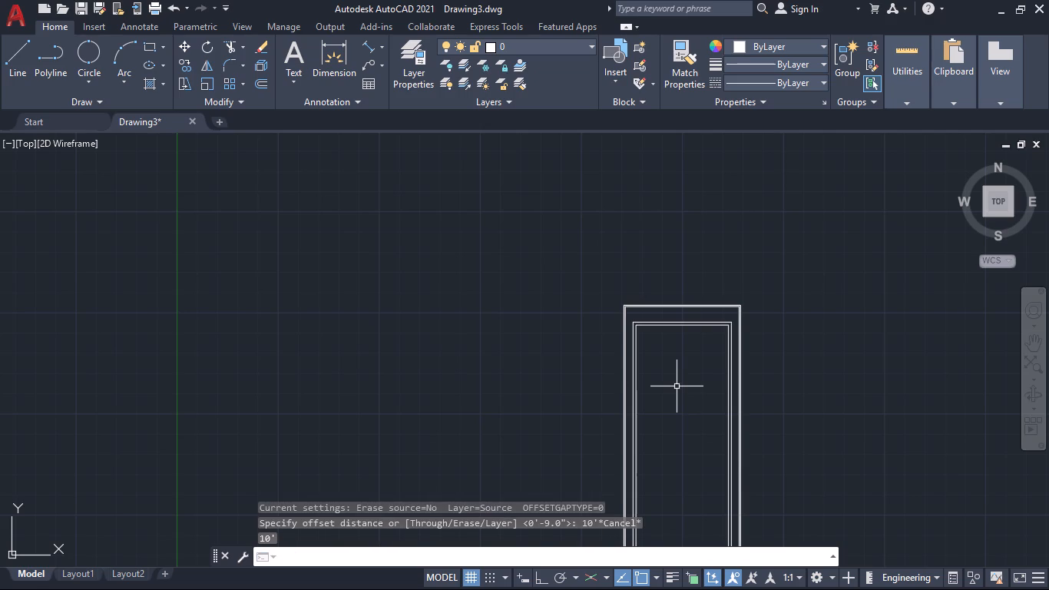
Measure the clear interior width between the inner side wall lines with Quick measure.
click(898, 65)
click(922, 131)
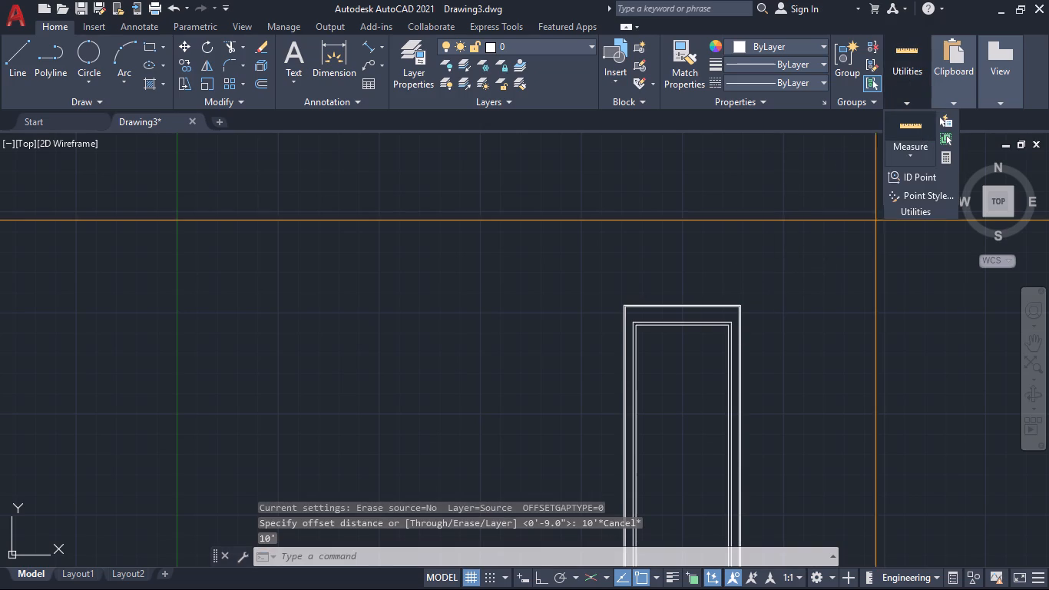
scroll(688, 366, up, 1)
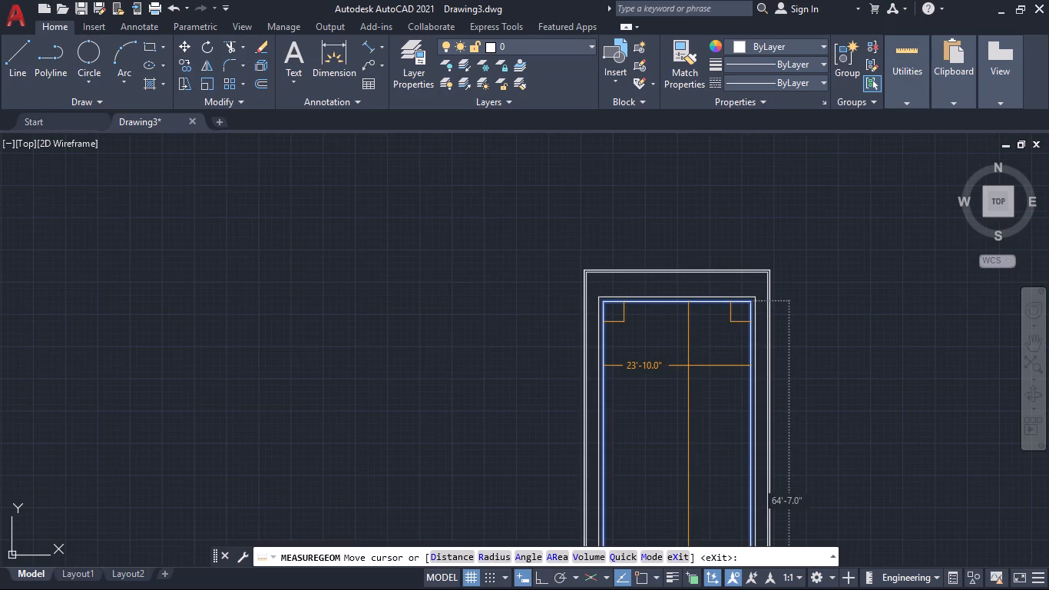
scroll(688, 366, up, 1)
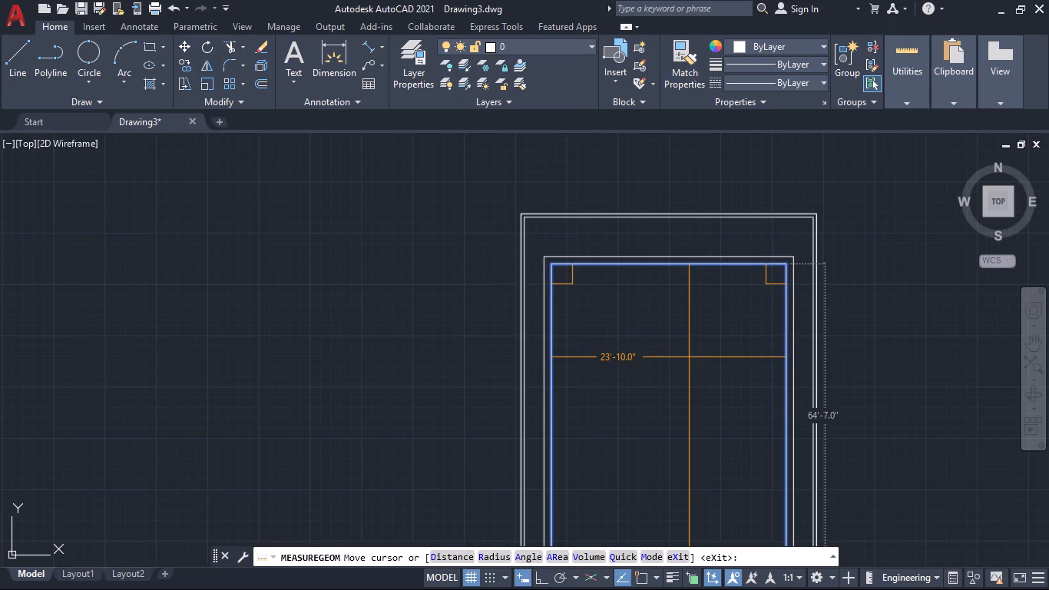
key(Escape)
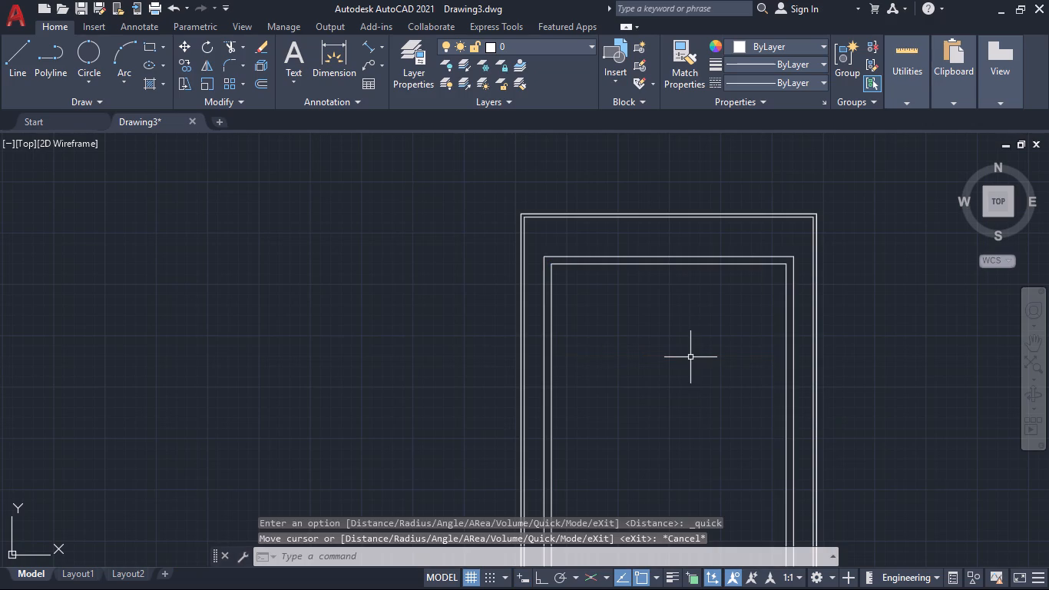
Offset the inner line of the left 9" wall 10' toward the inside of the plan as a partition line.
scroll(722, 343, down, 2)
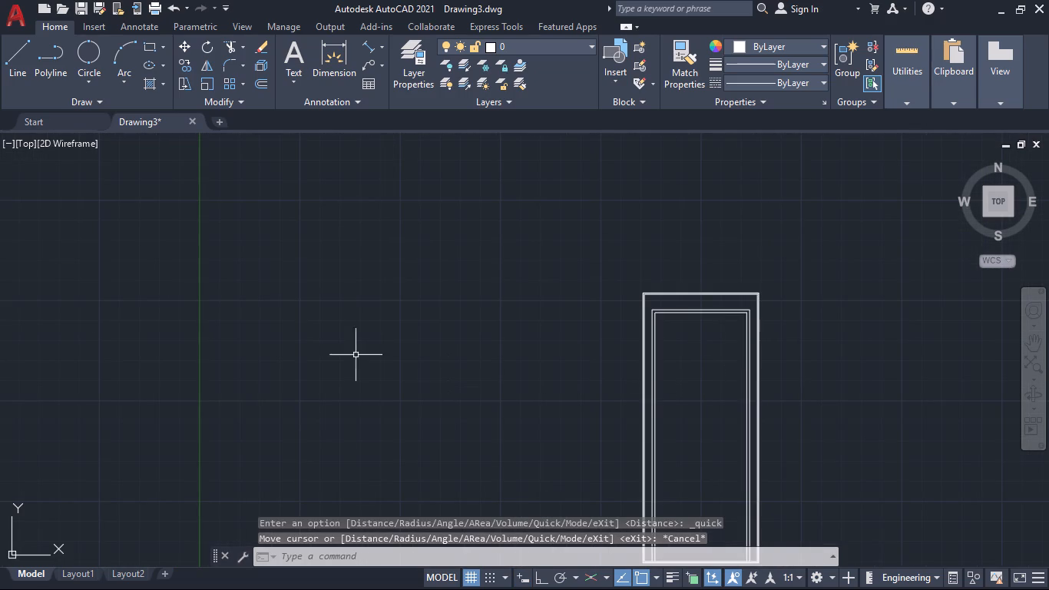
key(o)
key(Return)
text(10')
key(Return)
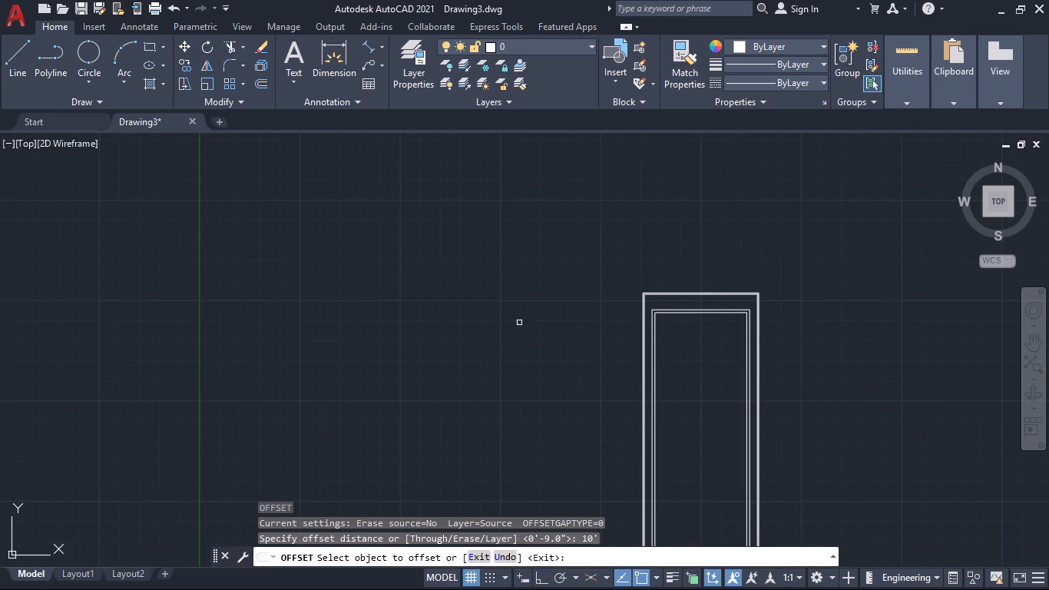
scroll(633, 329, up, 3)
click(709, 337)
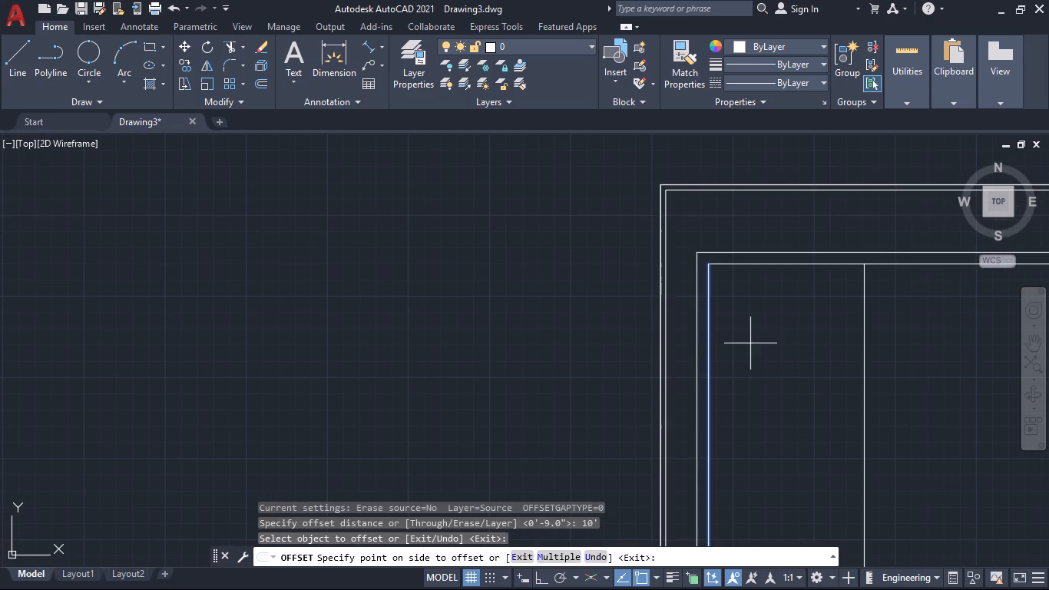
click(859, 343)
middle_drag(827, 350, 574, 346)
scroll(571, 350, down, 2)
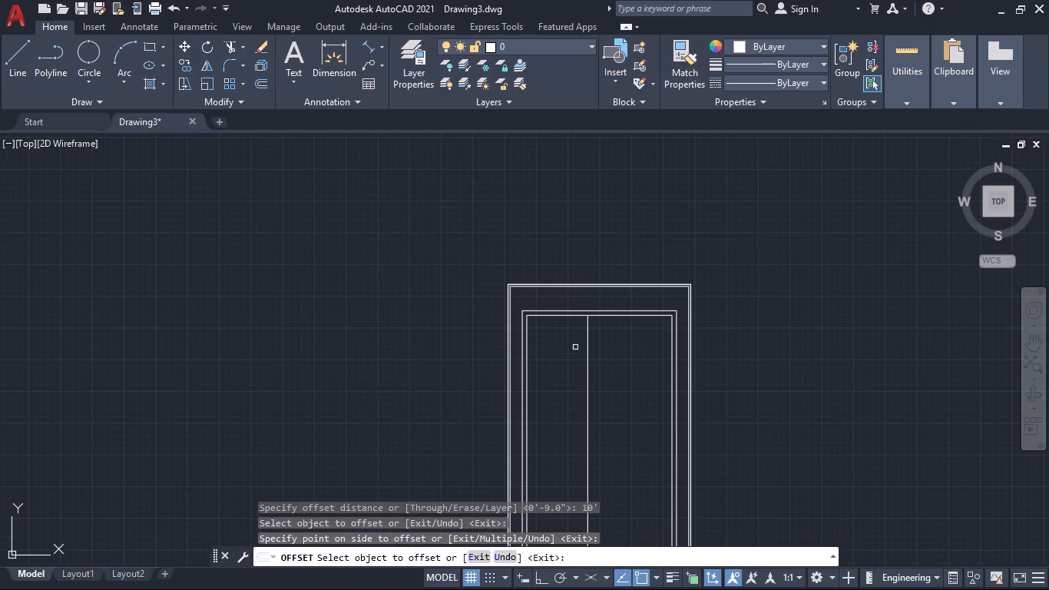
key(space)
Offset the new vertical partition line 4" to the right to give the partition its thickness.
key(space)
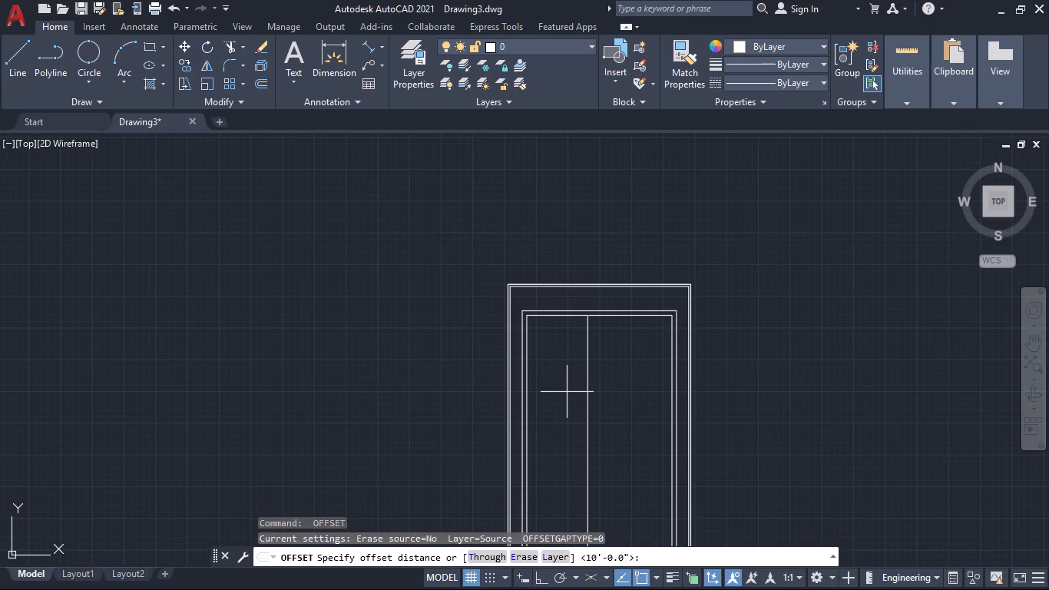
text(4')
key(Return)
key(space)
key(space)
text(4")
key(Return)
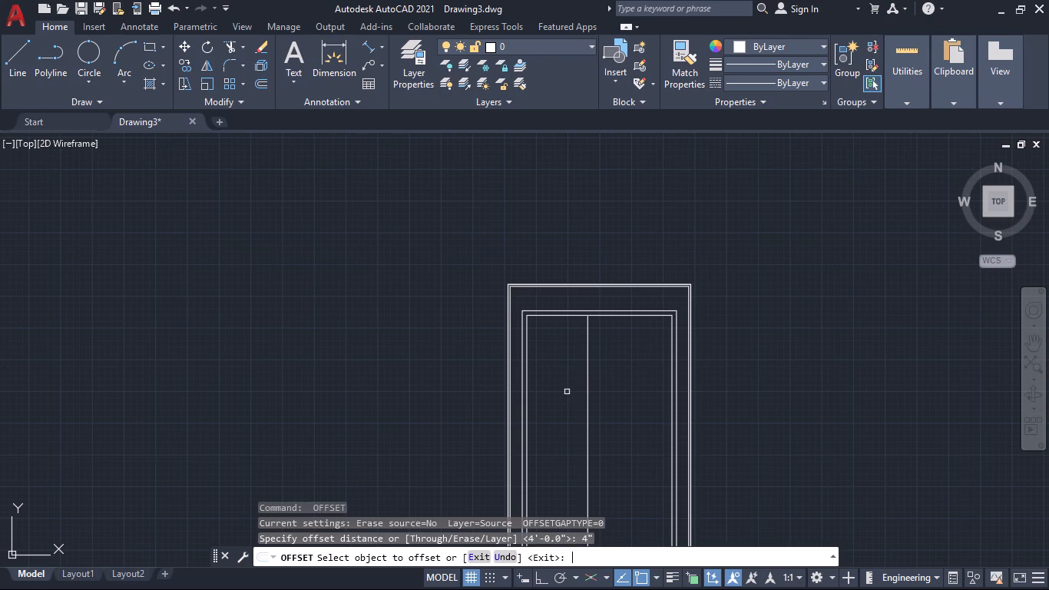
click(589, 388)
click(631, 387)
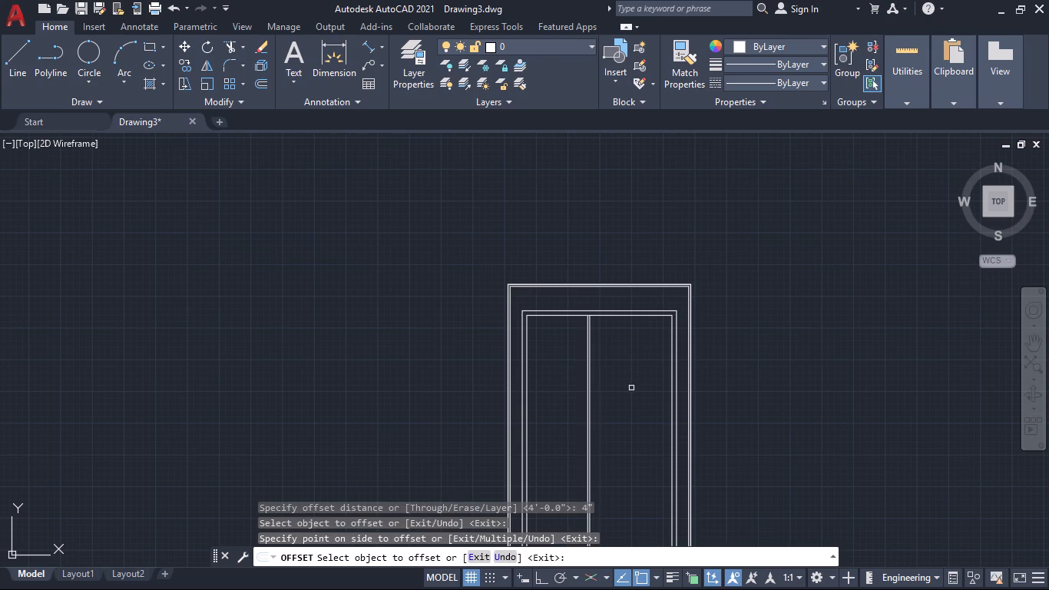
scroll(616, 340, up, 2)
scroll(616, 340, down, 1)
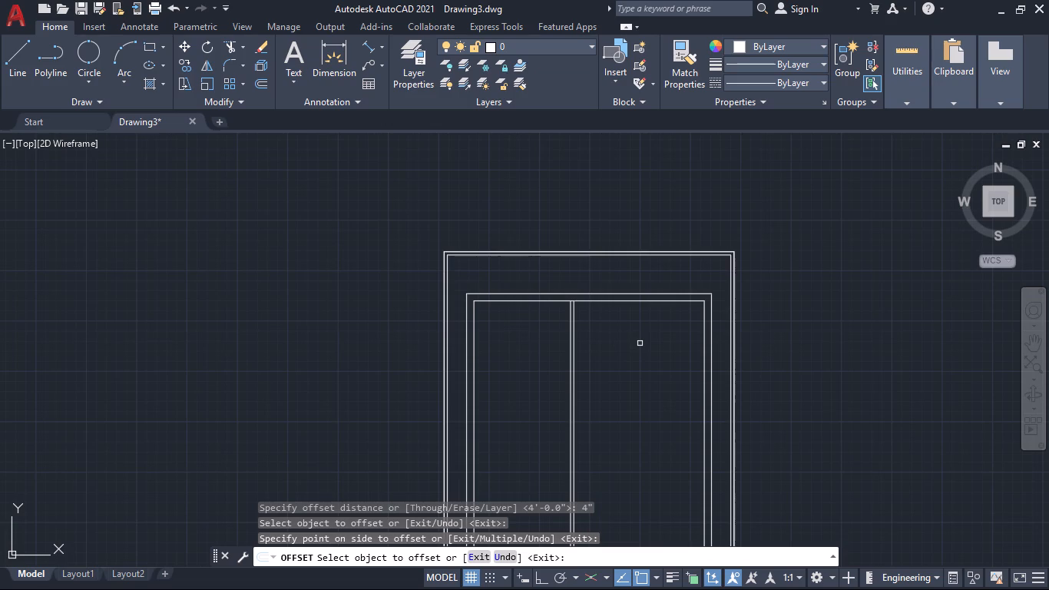
Measure the clear width of the space between the partition and the right wall with Quick measure.
click(908, 59)
click(925, 117)
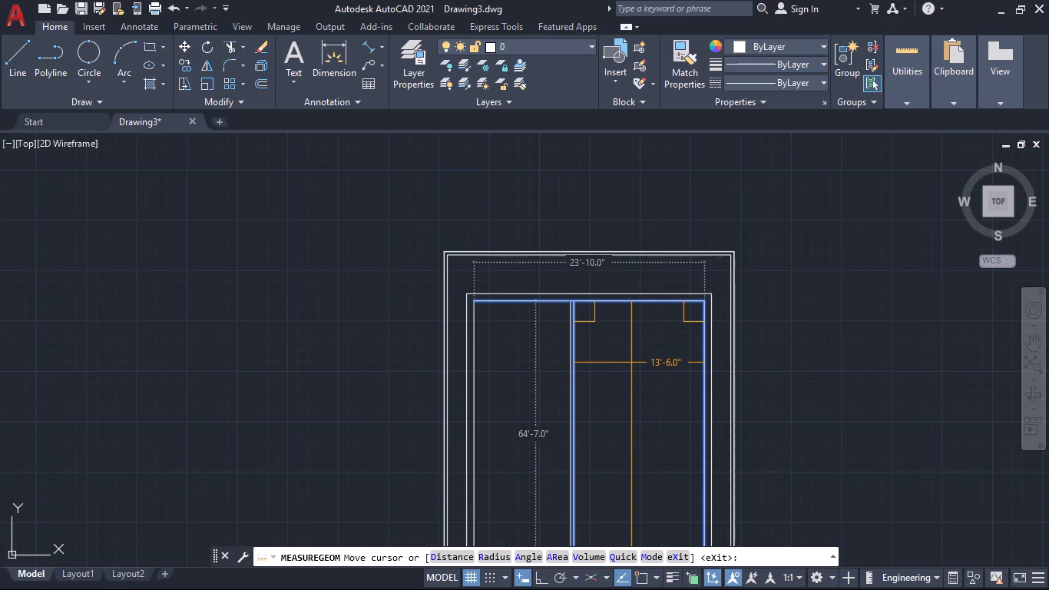
key(Escape)
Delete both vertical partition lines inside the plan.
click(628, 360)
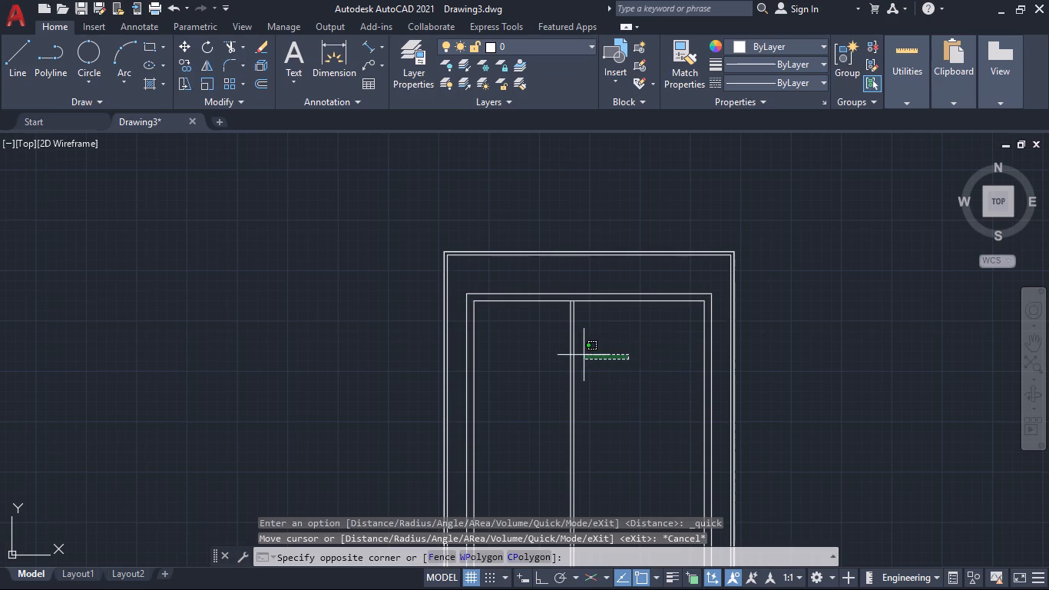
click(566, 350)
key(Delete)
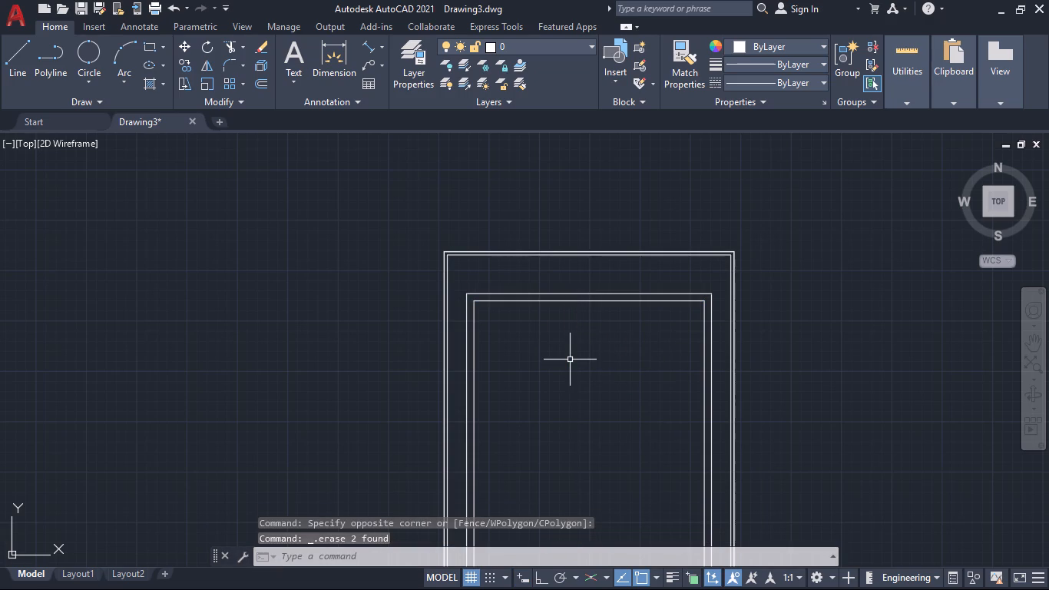
Measure the full interior width between the left and right walls again with Quick measure.
click(900, 51)
click(918, 148)
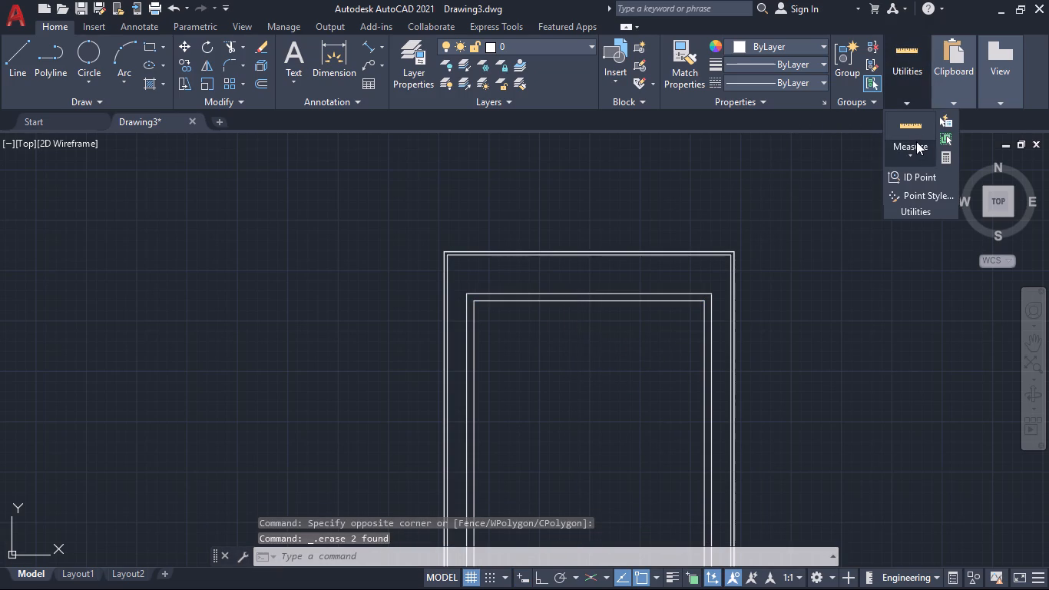
click(913, 124)
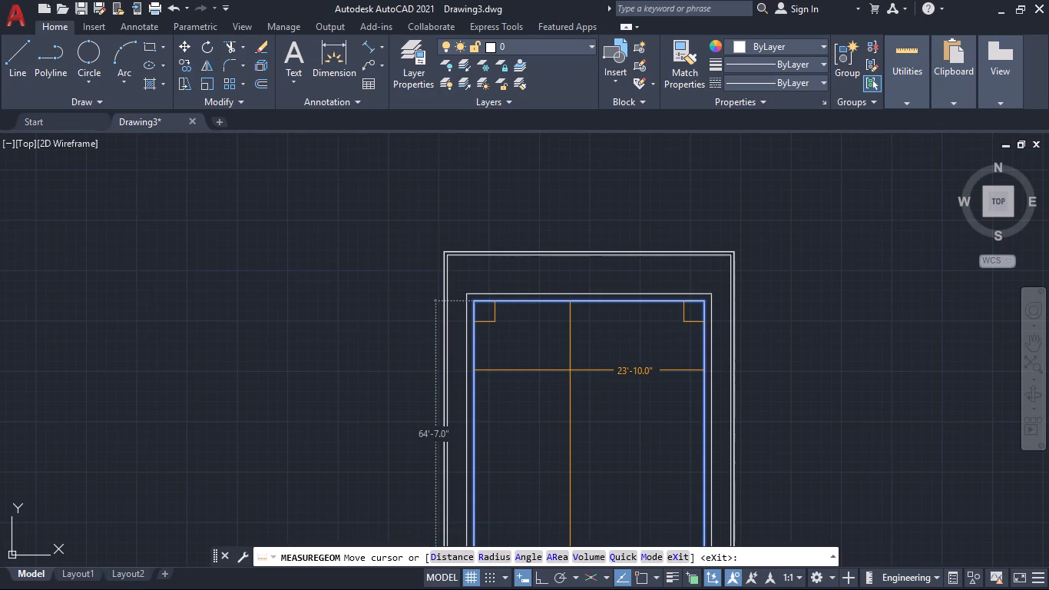
key(Escape)
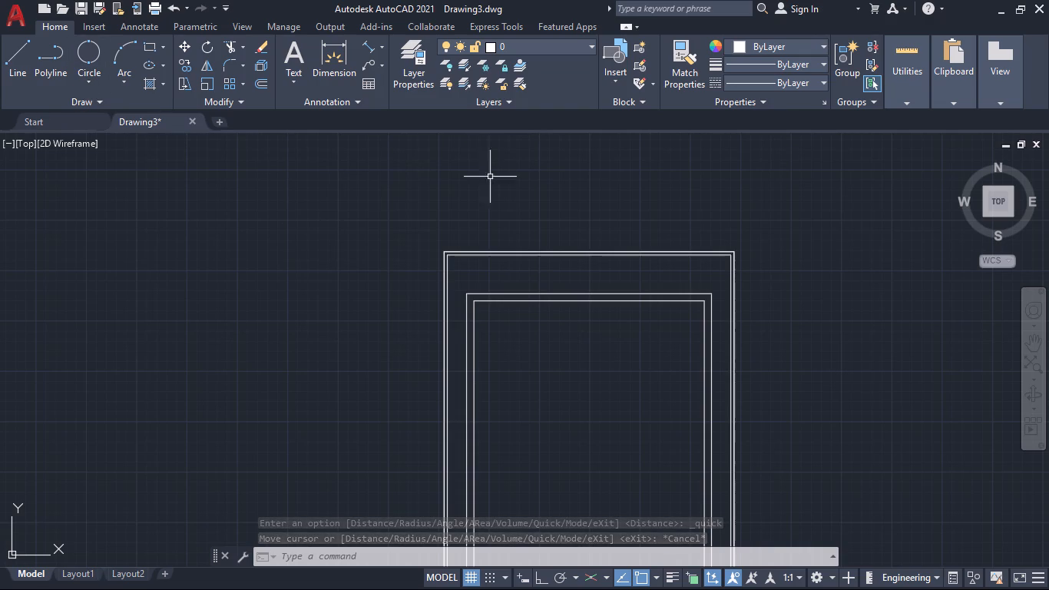
Offset the inner line of the left 9" wall 11' toward the inside of the plan as a partition line.
key(o)
key(Return)
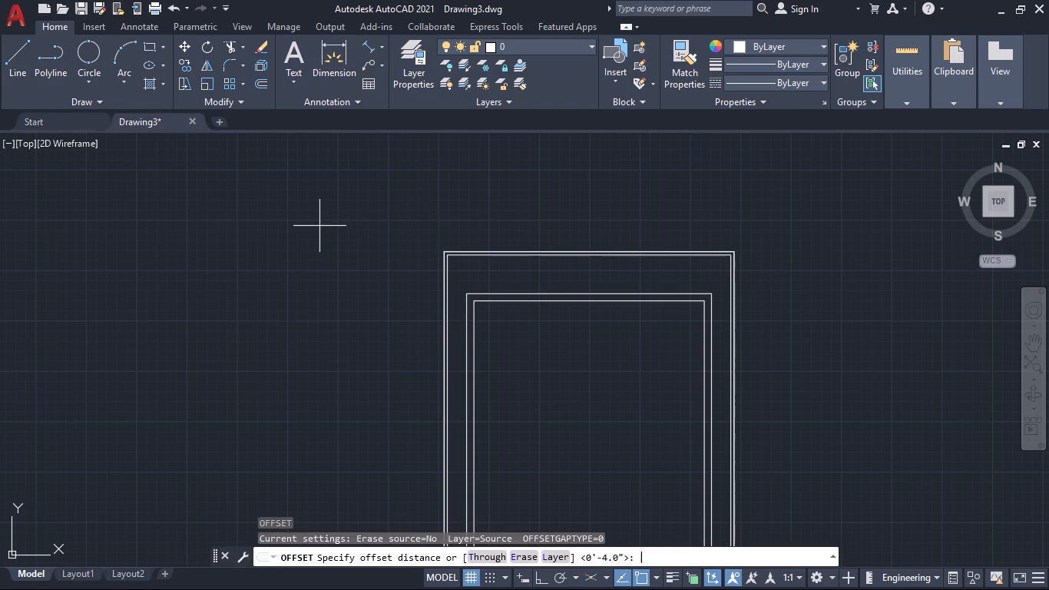
text(11)
key(apostrophe)
key(Return)
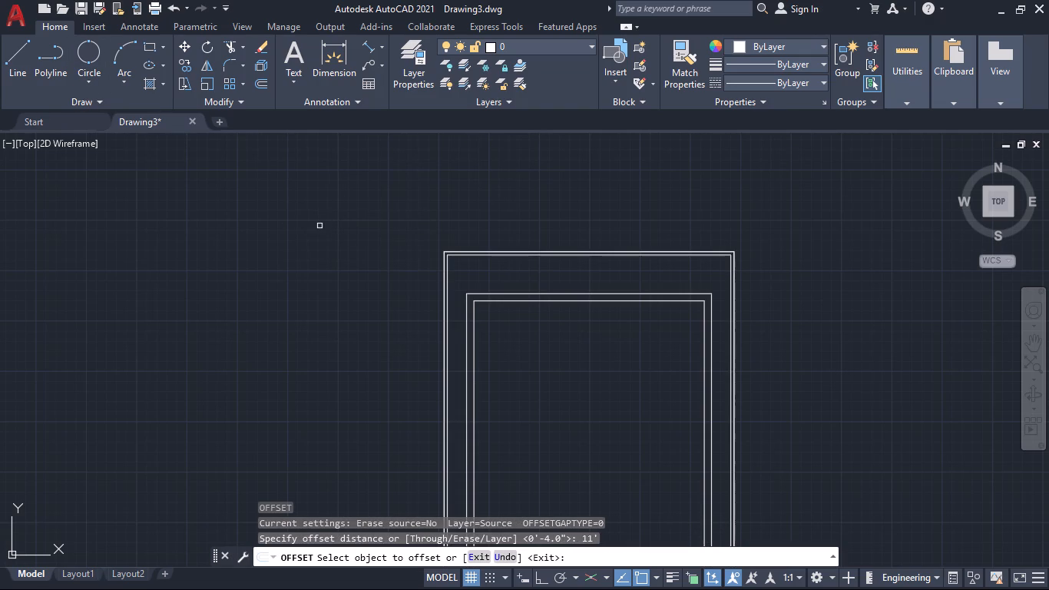
click(472, 350)
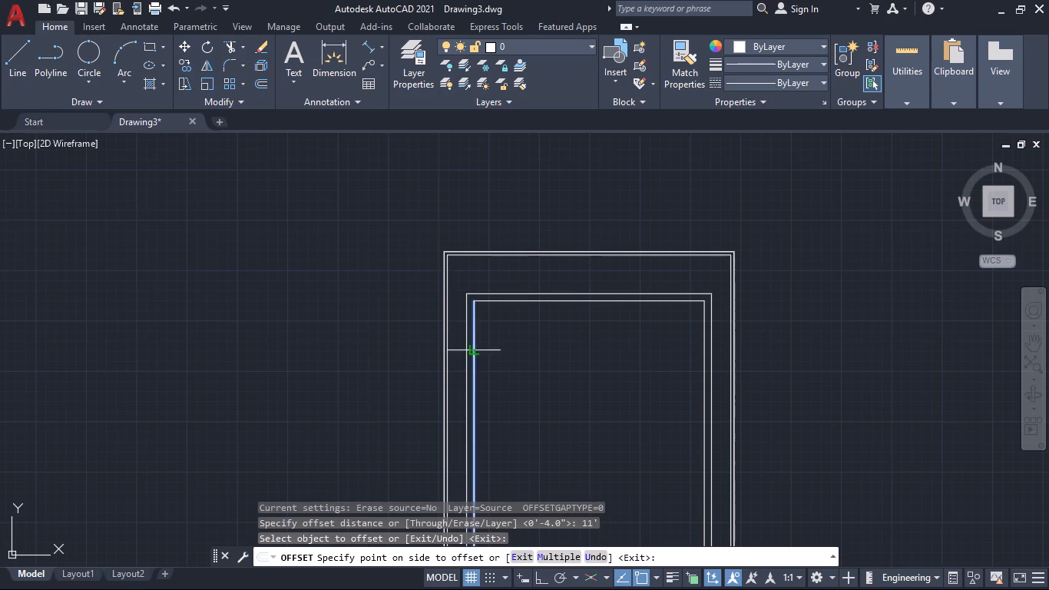
click(568, 349)
scroll(616, 360, down, 2)
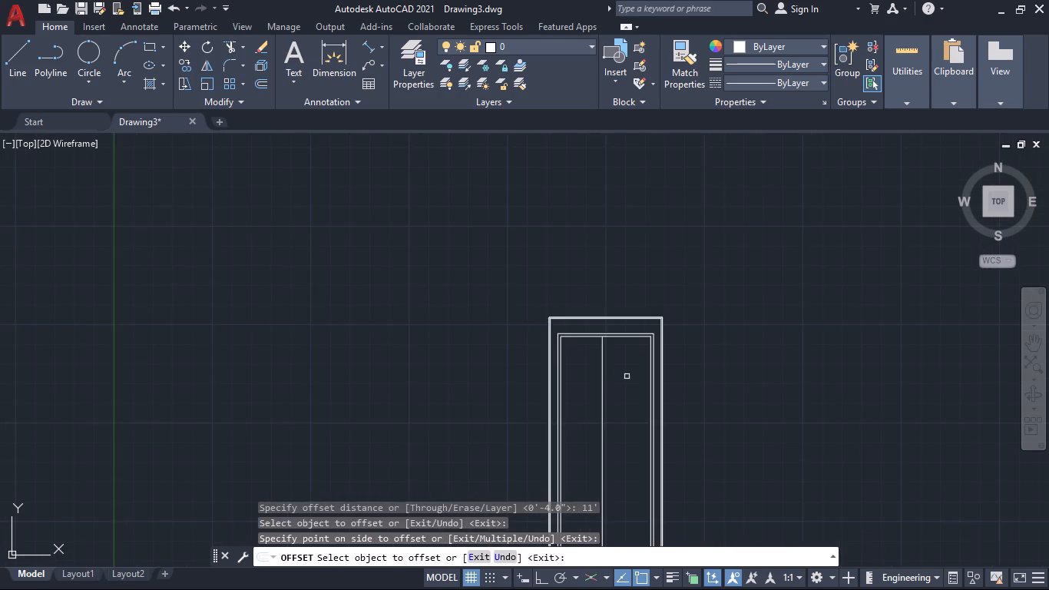
middle_drag(626, 376, 618, 324)
scroll(618, 326, up, 2)
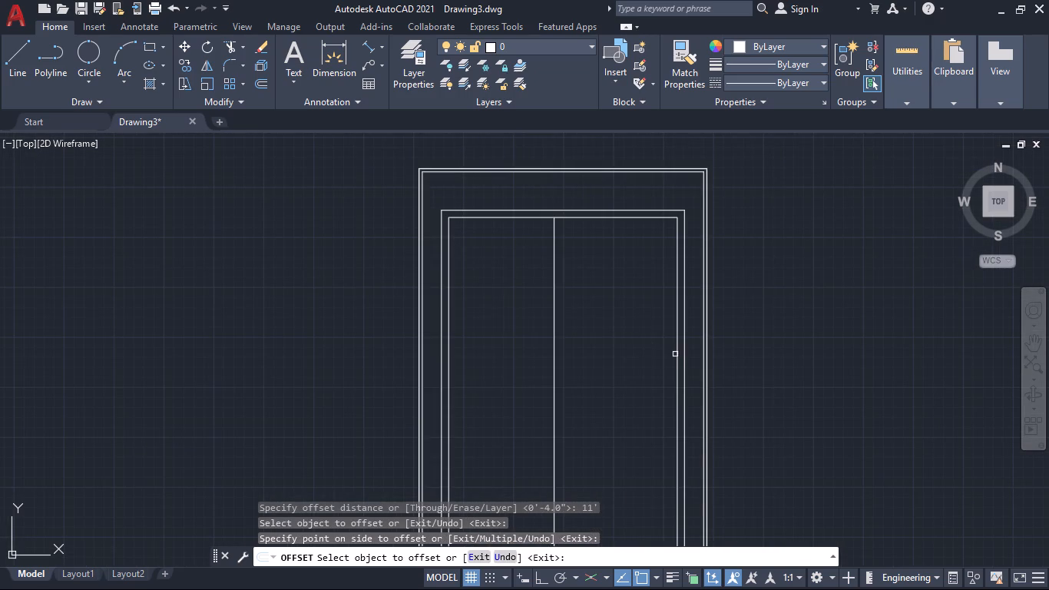
click(679, 354)
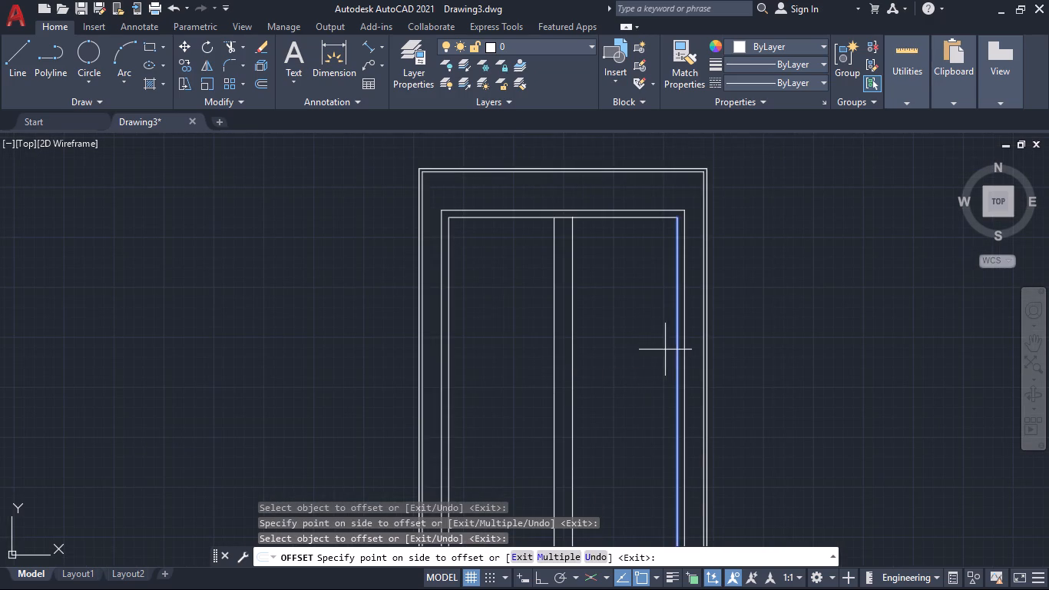
key(Escape)
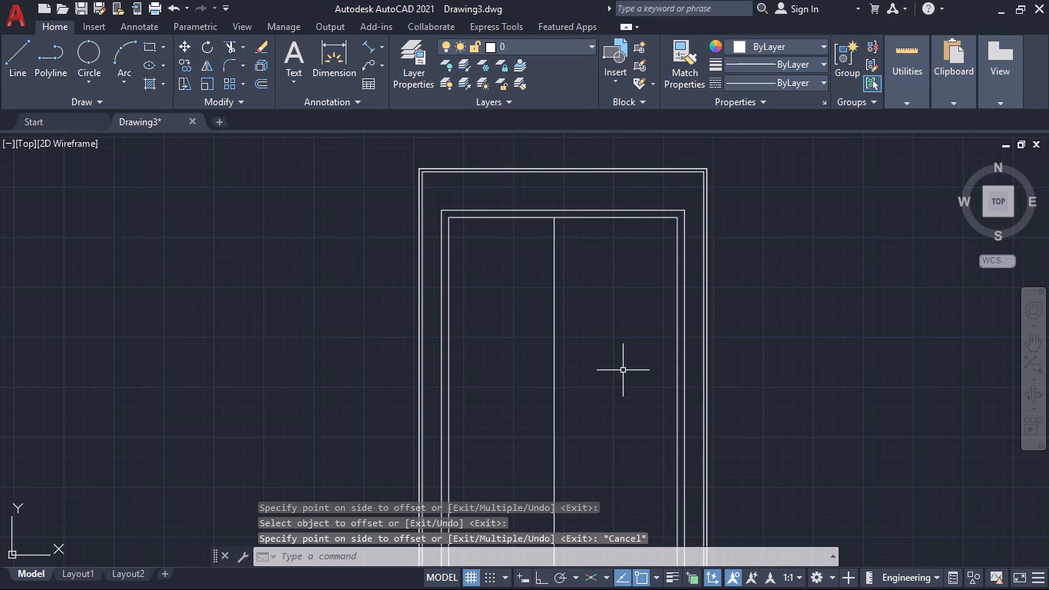
Offset the vertical partition line 4" toward the right wall to give the partition its thickness.
key(o)
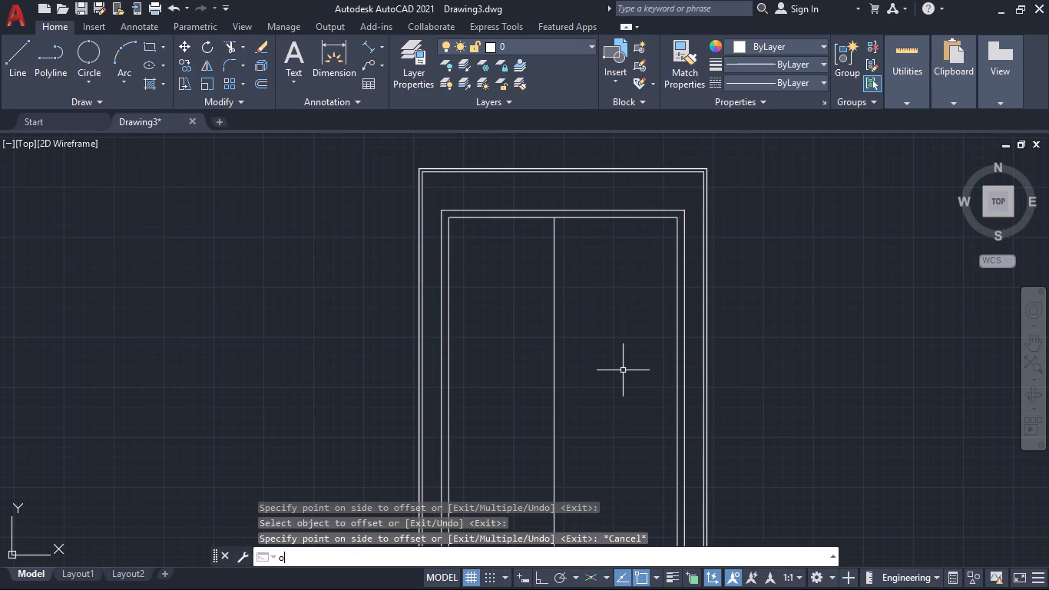
key(Return)
key(4)
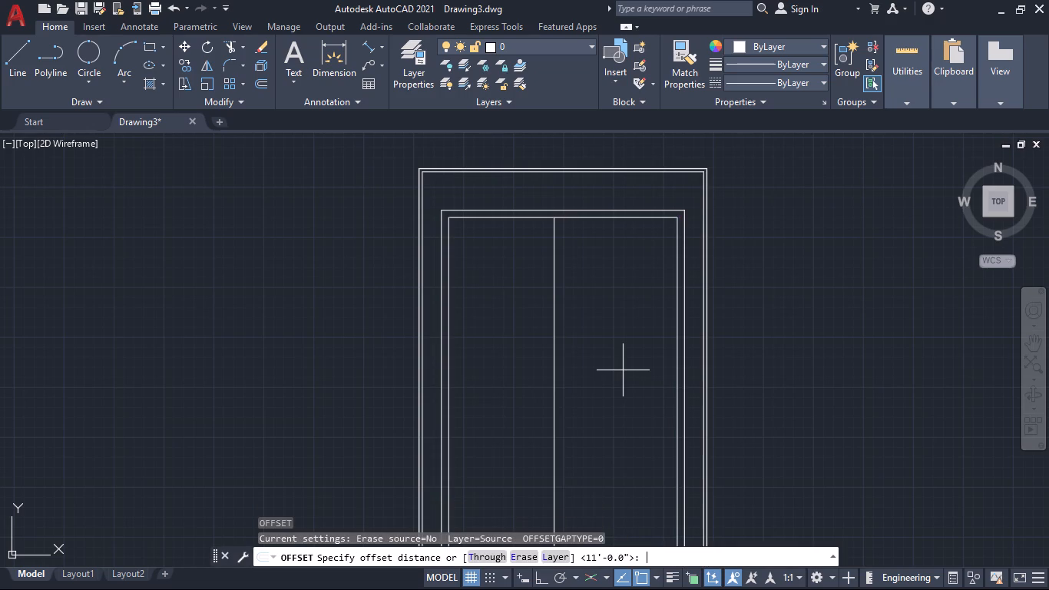
key(BackSpace)
key(4)
key(shift+quotedbl)
key(Return)
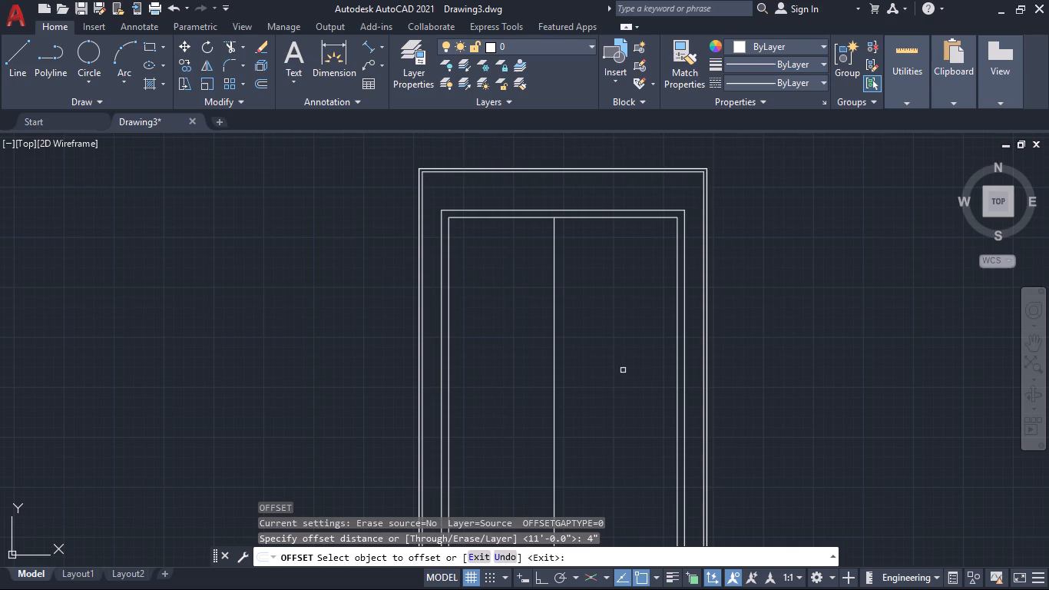
click(557, 310)
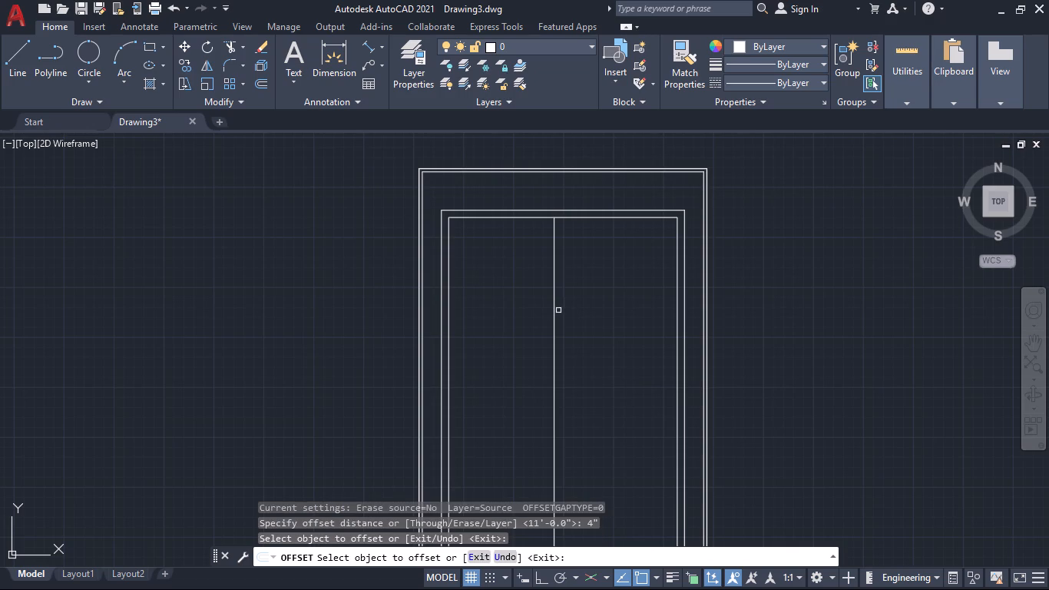
click(554, 310)
click(591, 304)
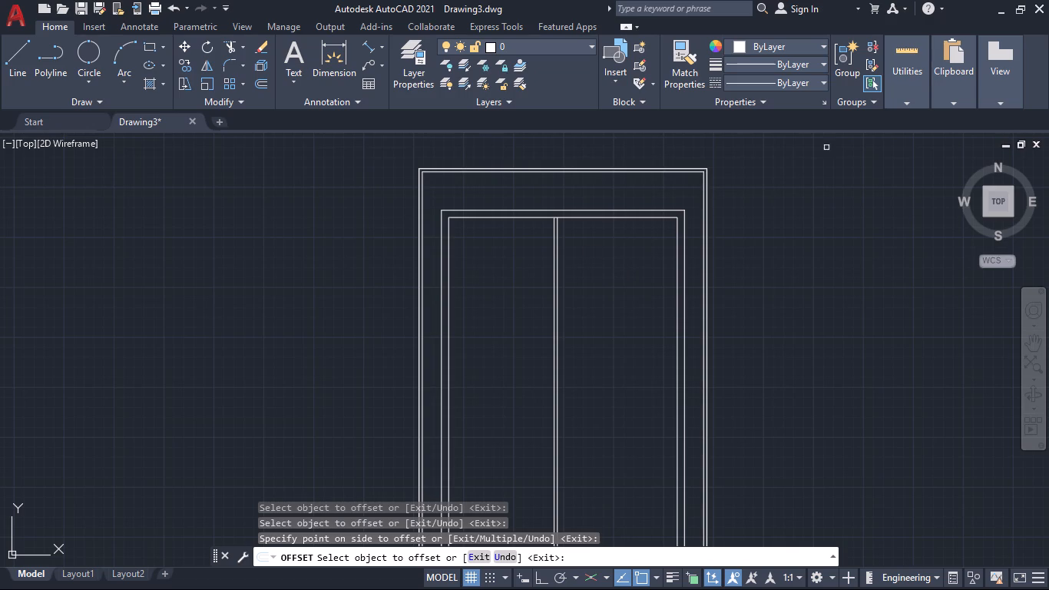
Inspect the plan's dimensions around the new partition with Quick measure.
click(914, 49)
click(909, 123)
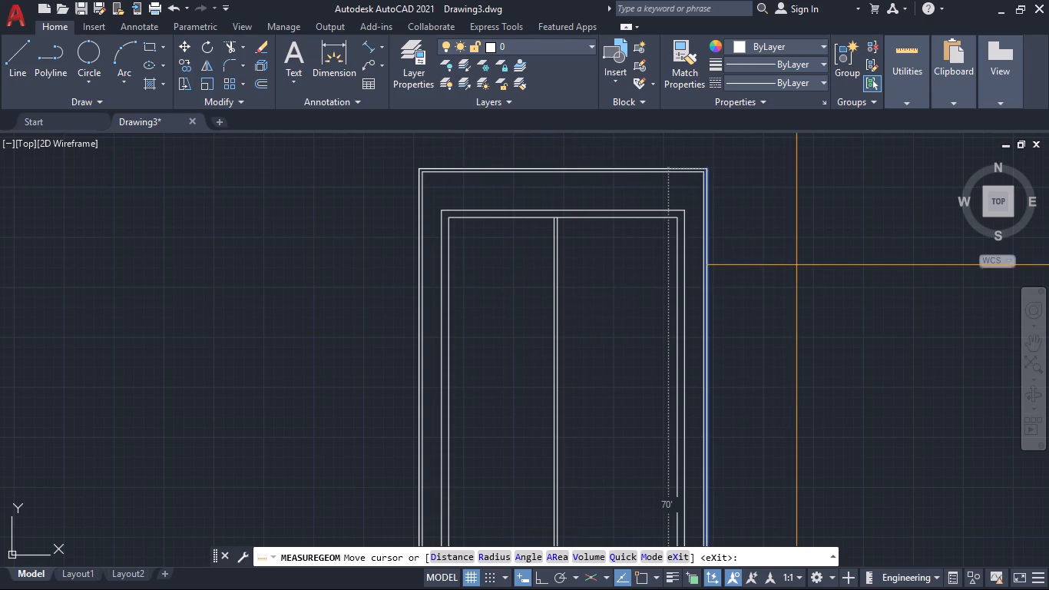
key(Escape)
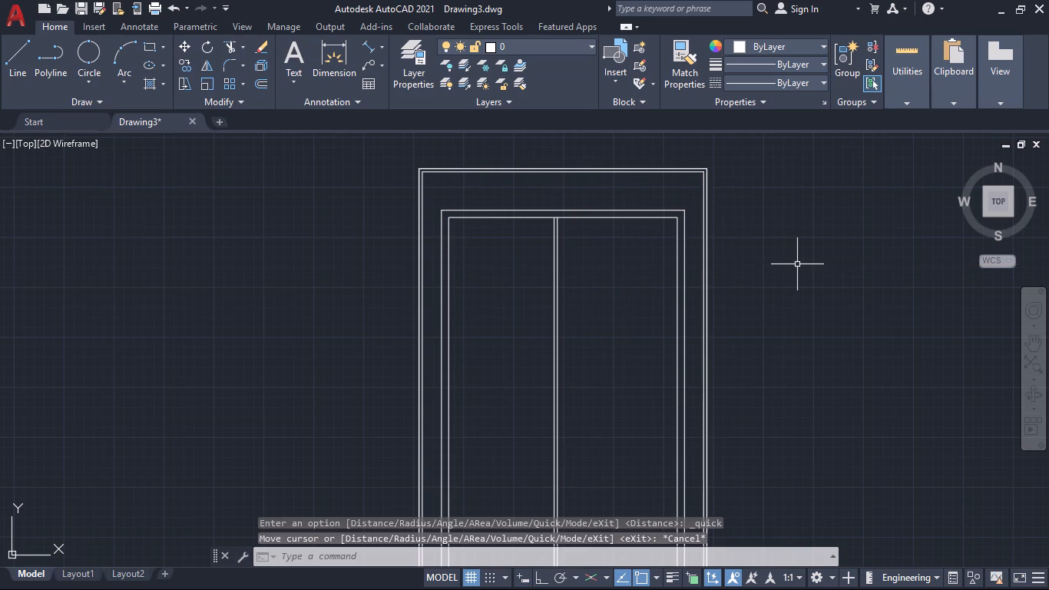
Offset the inner line of the top 9" wall 12' down into the plan as a horizontal partition line.
scroll(674, 280, down, 1)
scroll(638, 280, up, 2)
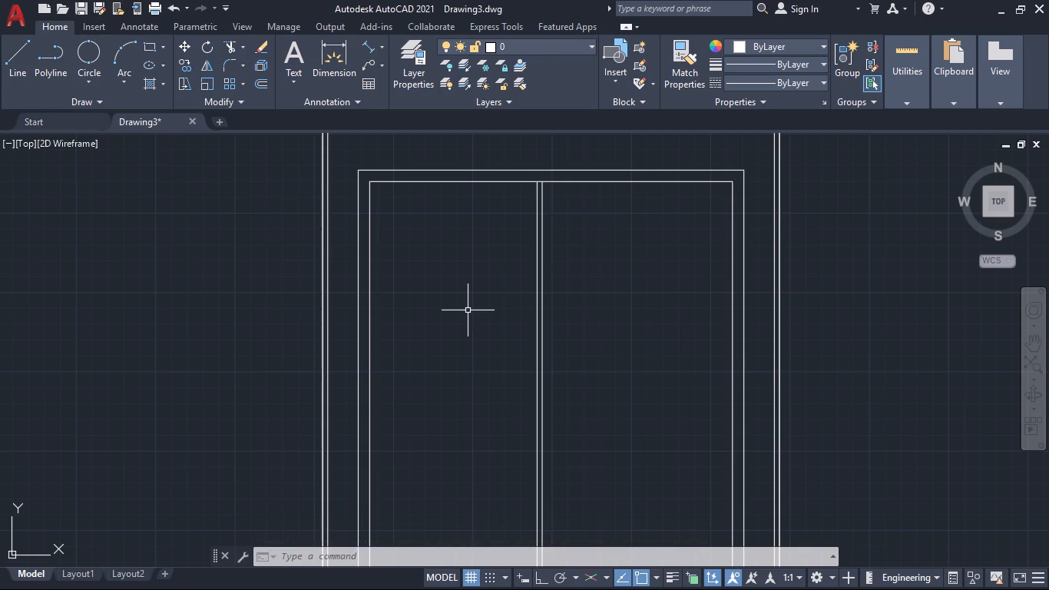
key(o)
key(Return)
text(12)
key(apostrophe)
key(Return)
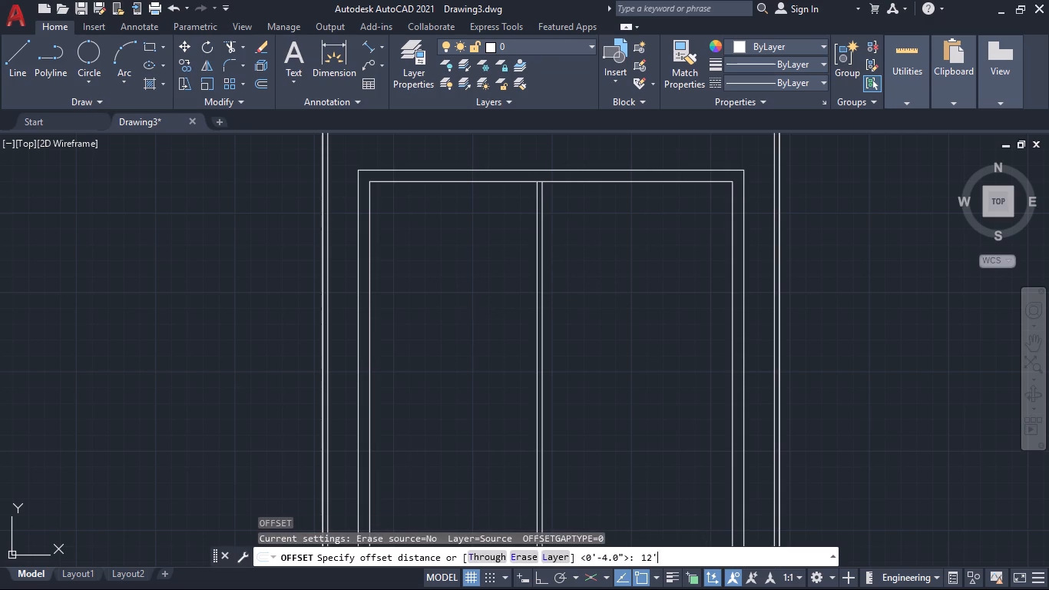
click(663, 182)
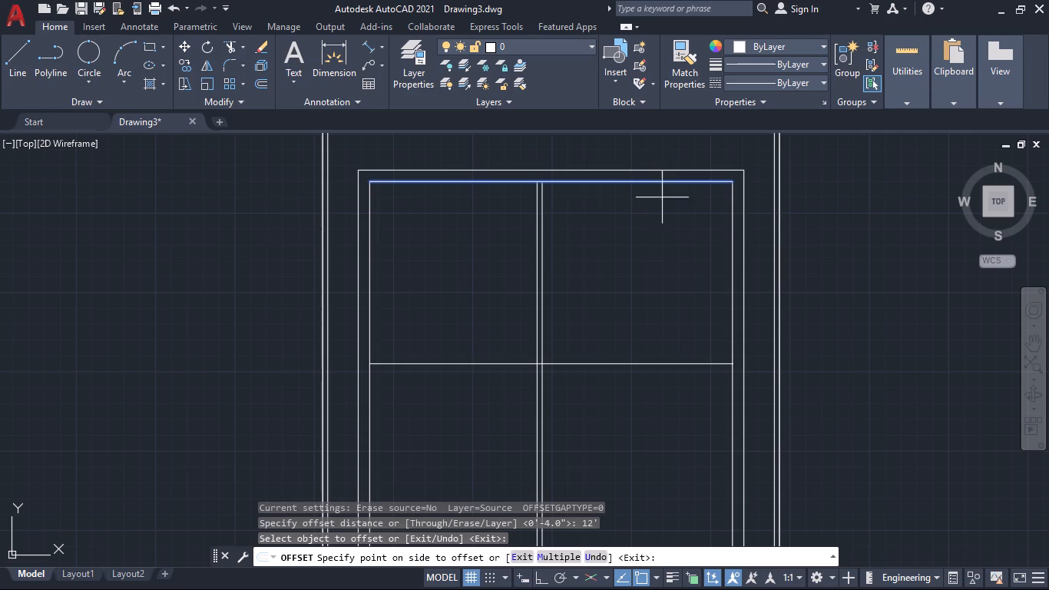
click(668, 283)
scroll(654, 324, down, 1)
key(space)
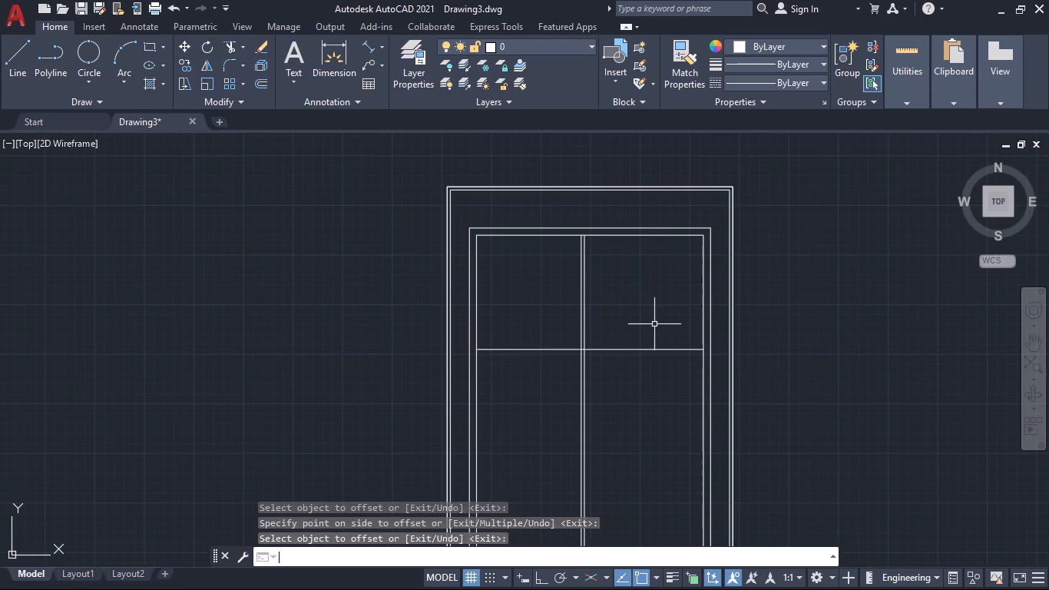
Offset the horizontal partition line 4" downward to form the second face of the partition.
key(space)
text(4)
key(shift+quotedbl)
key(Return)
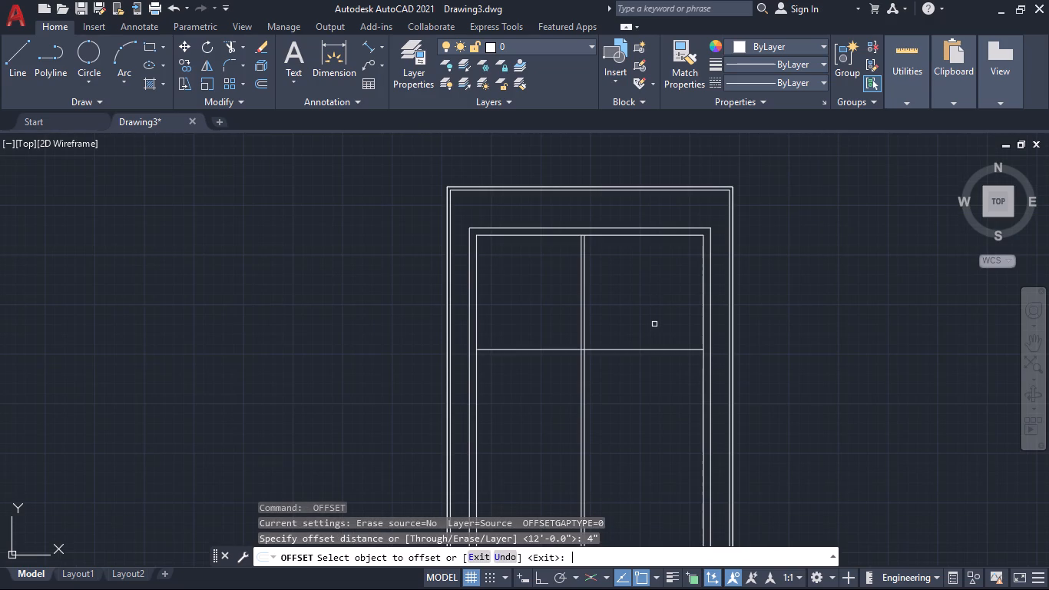
click(648, 350)
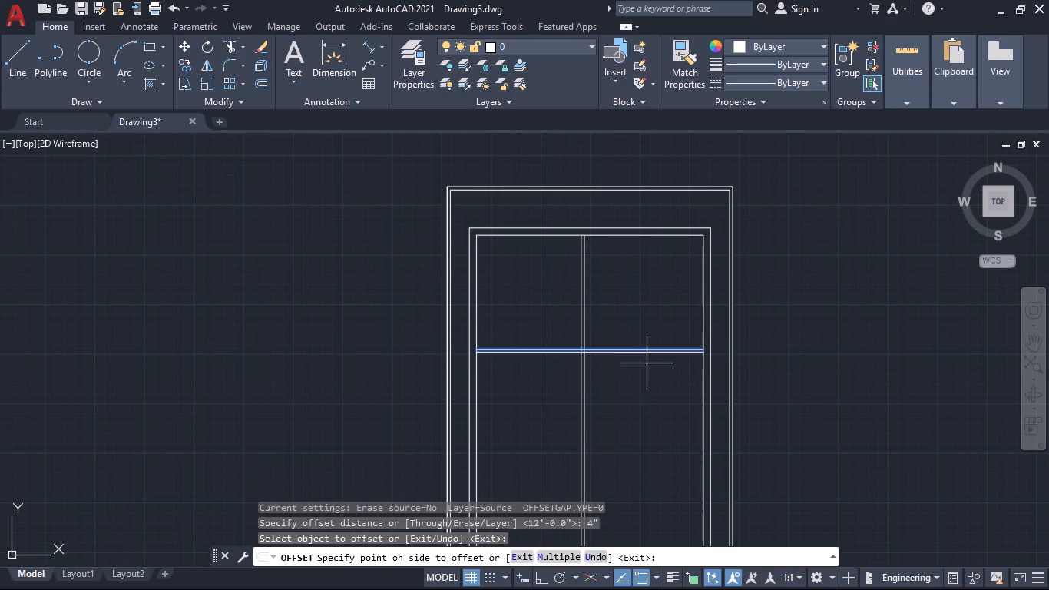
click(647, 363)
middle_drag(617, 390, 633, 336)
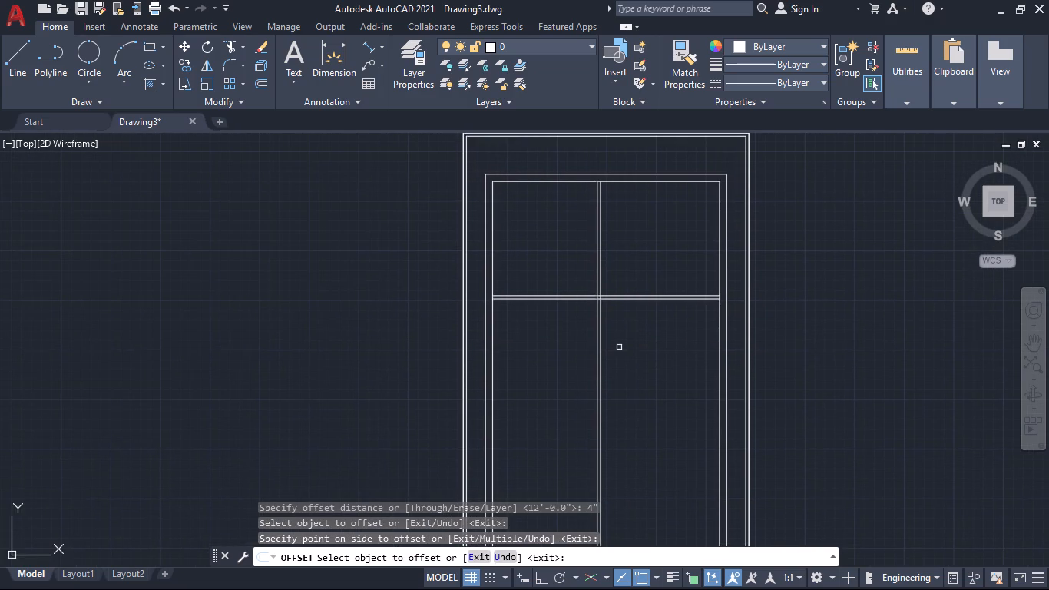
key(space)
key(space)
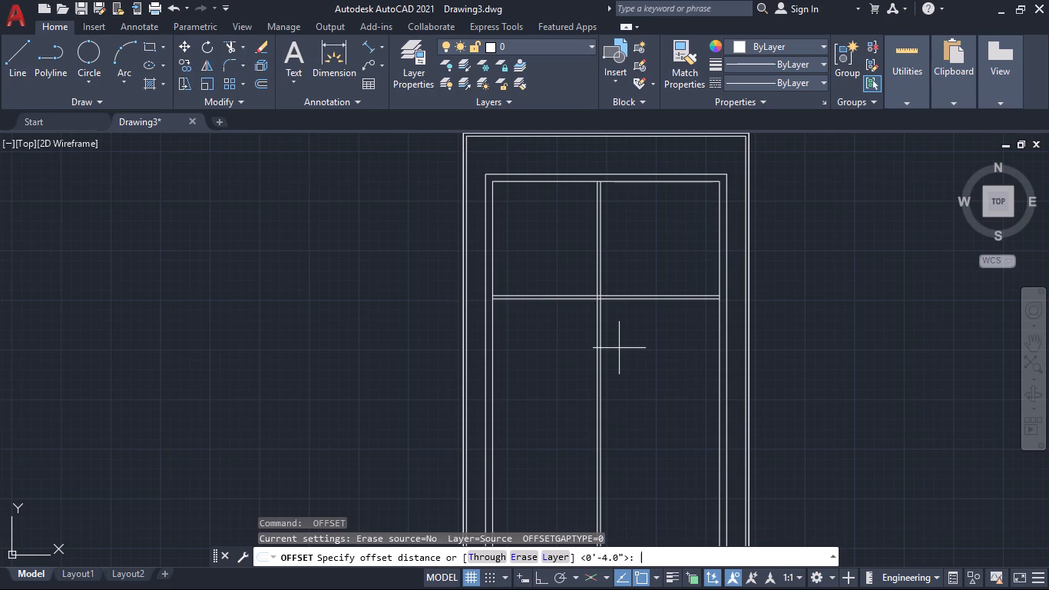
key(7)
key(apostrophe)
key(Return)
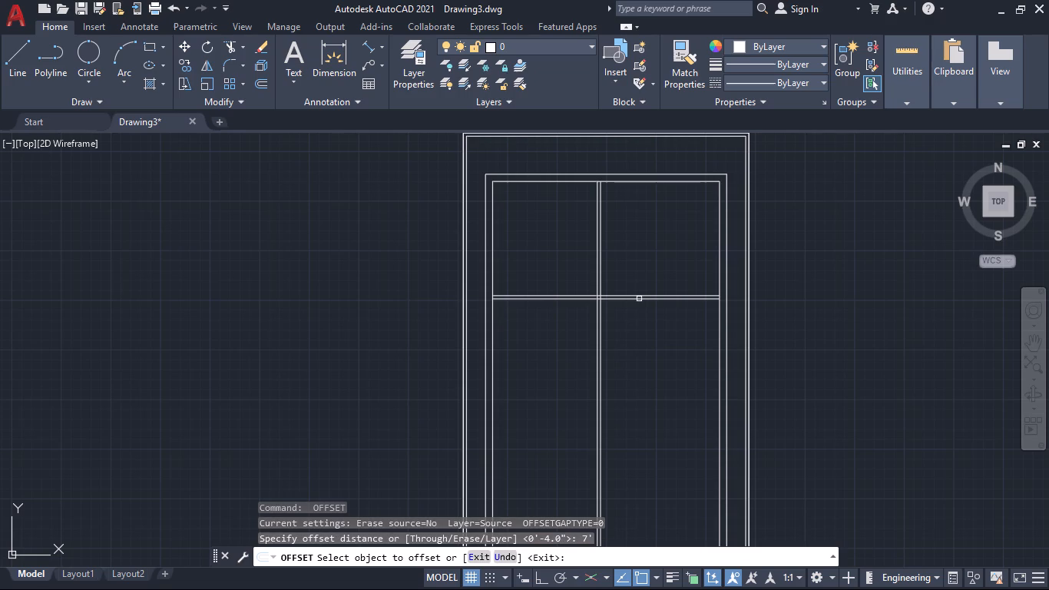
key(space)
Offset the lower line of the horizontal partition 5' downward as the start of a second horizontal partition.
key(space)
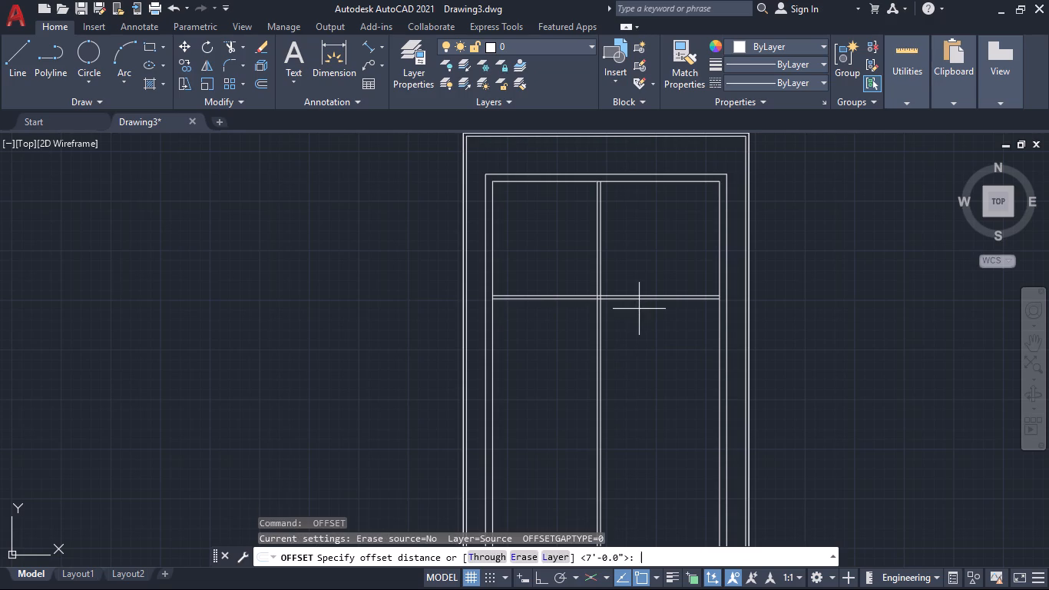
text(5')
key(Return)
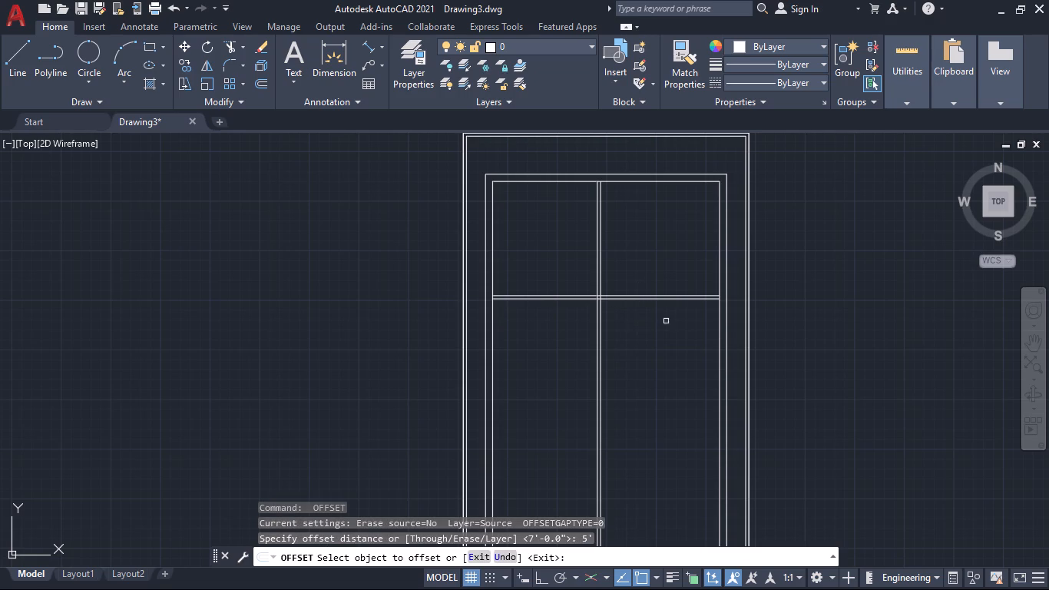
click(645, 297)
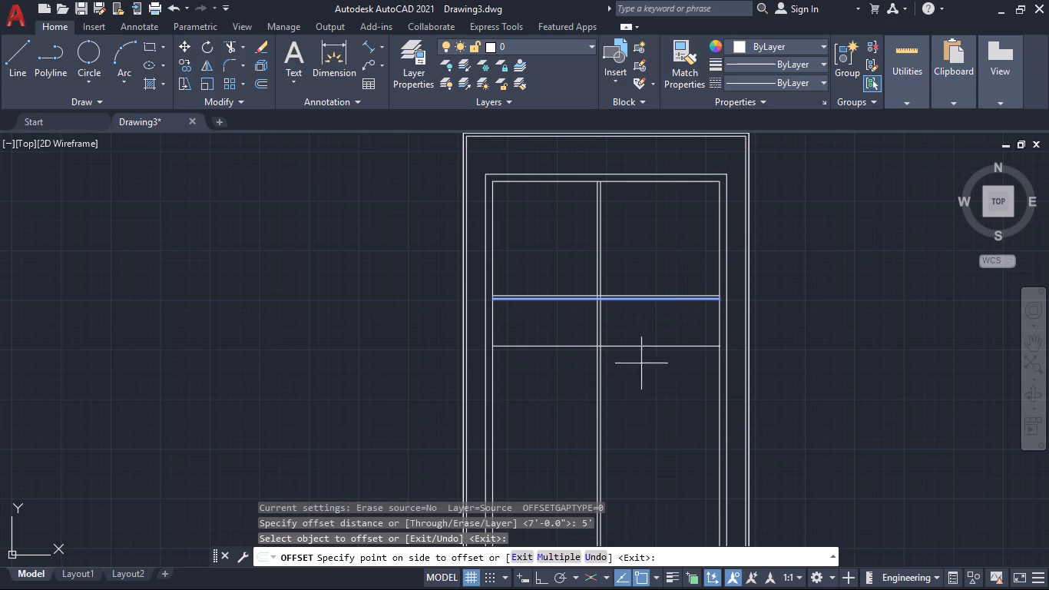
click(649, 402)
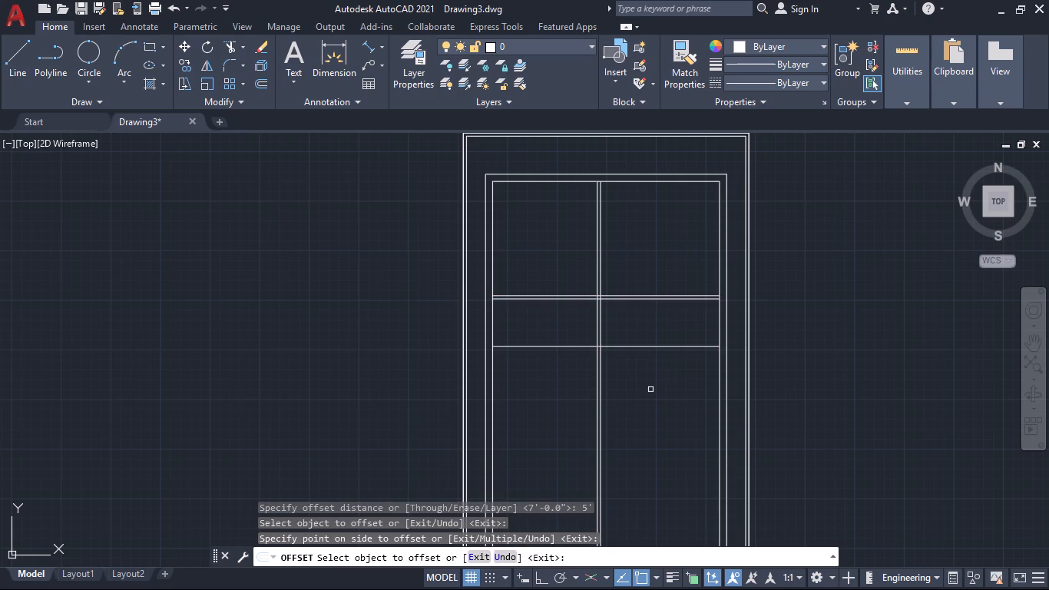
key(space)
Offset the new horizontal line 4" downward to complete the second horizontal partition.
key(space)
text(4")
key(Return)
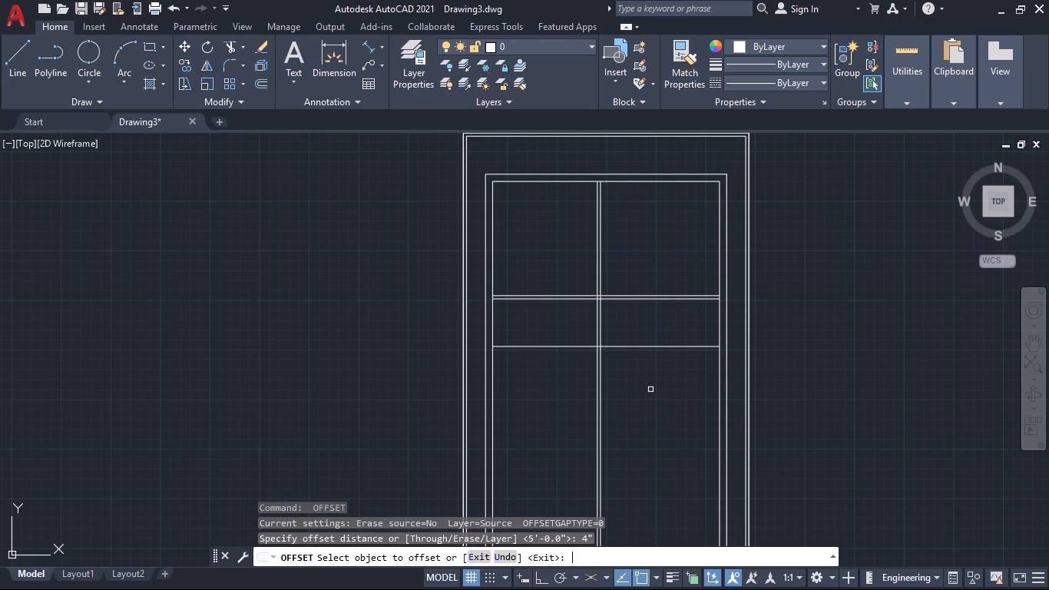
click(654, 346)
click(648, 380)
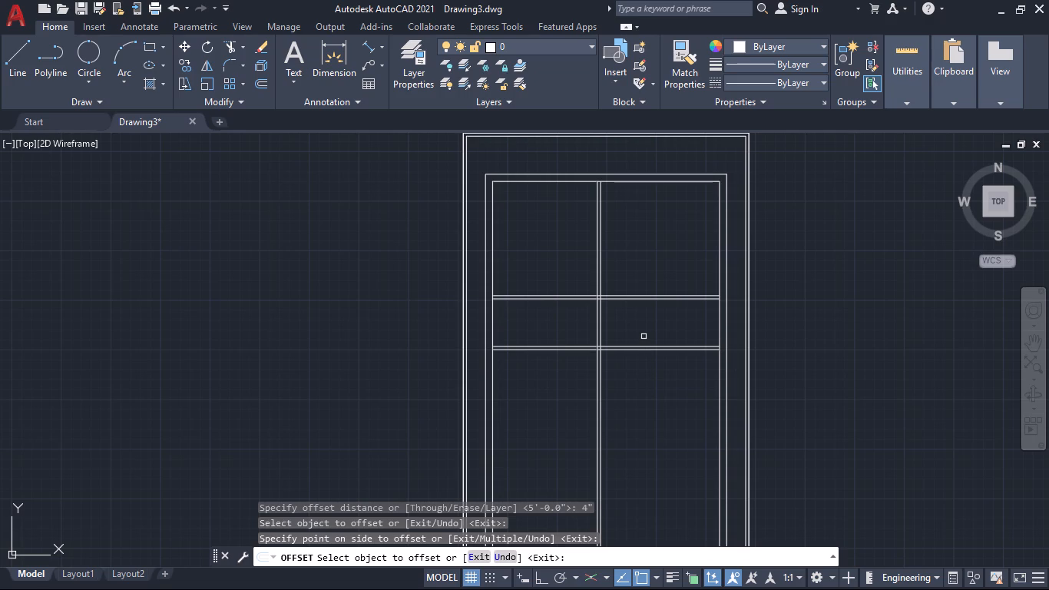
key(Escape)
Break the lower line of the upper horizontal partition at its intersection with the vertical partition's right line.
text(bre)
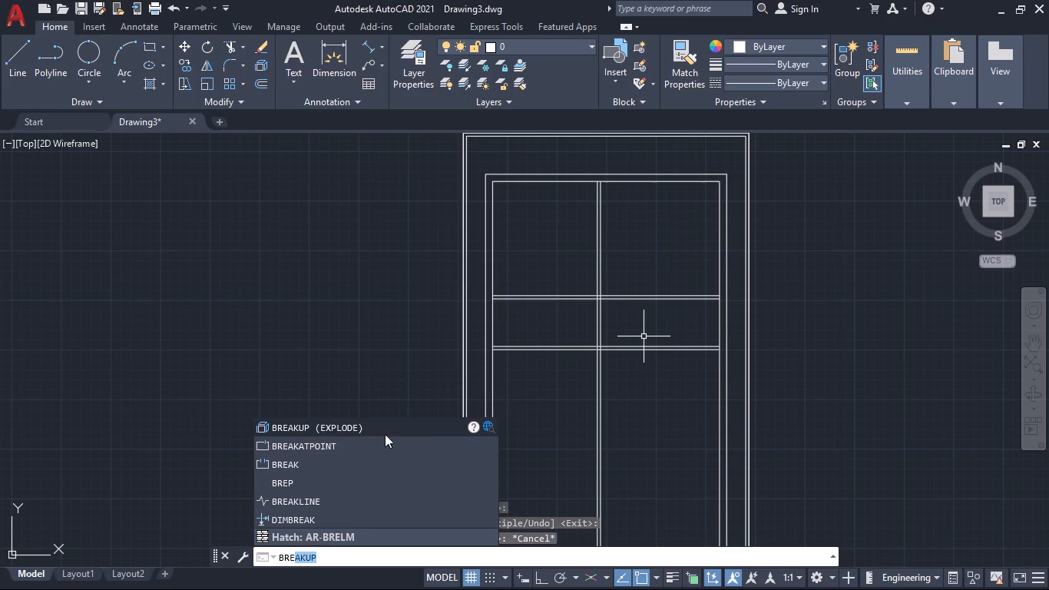
click(373, 446)
scroll(616, 348, up, 2)
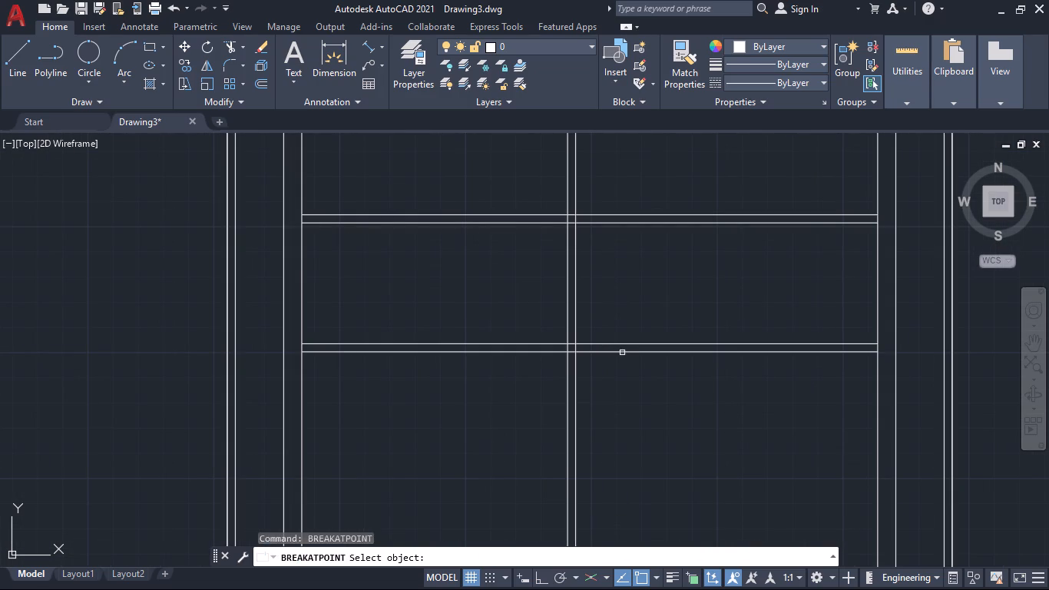
click(680, 224)
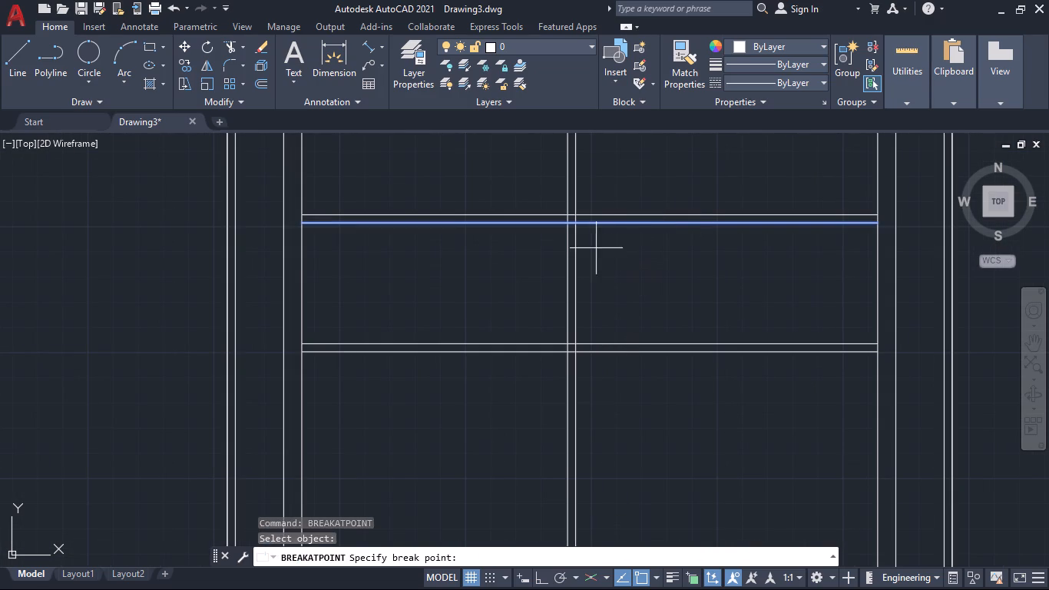
click(577, 224)
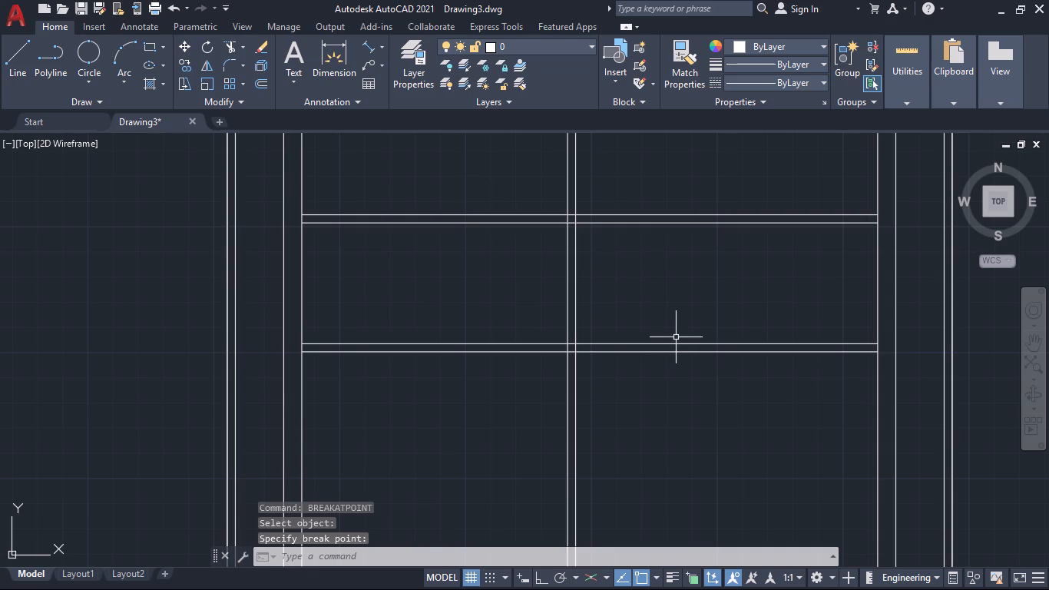
Trim both lines of the lower horizontal partition between the vertical partition and the right wall.
text(tr)
key(Return)
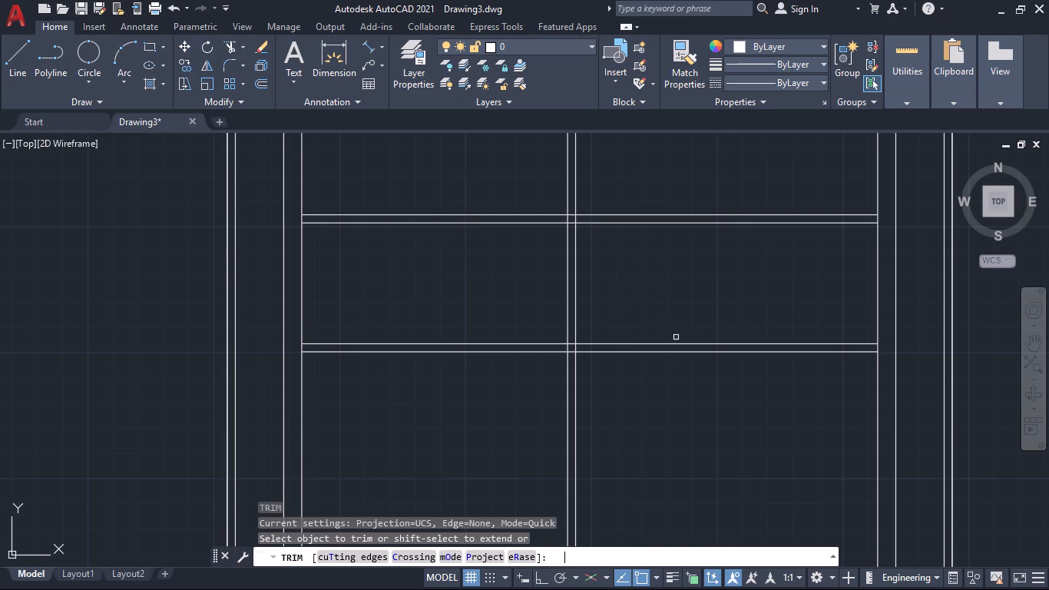
click(676, 329)
click(696, 390)
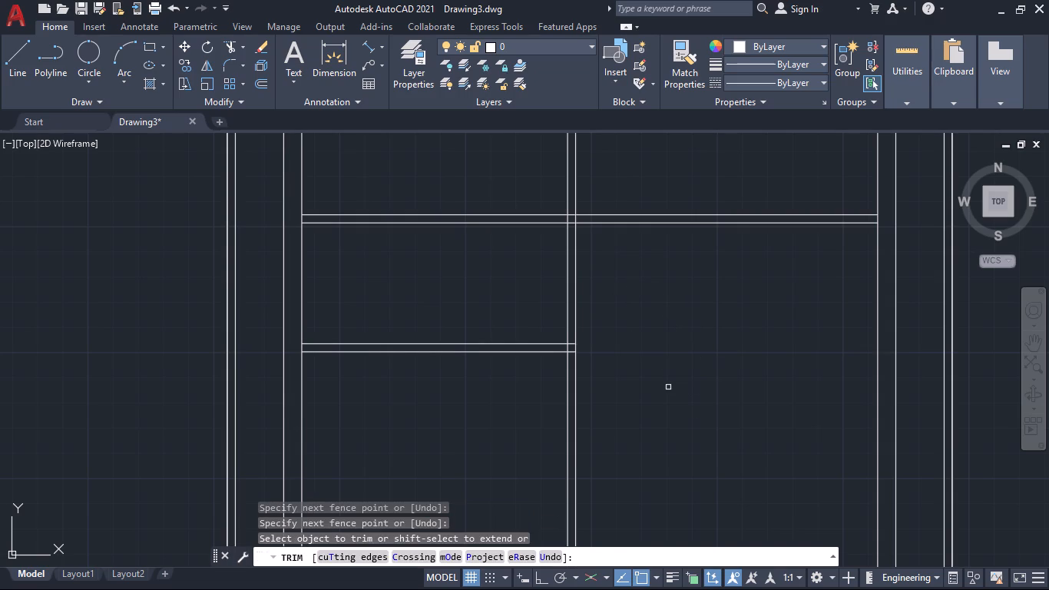
key(Escape)
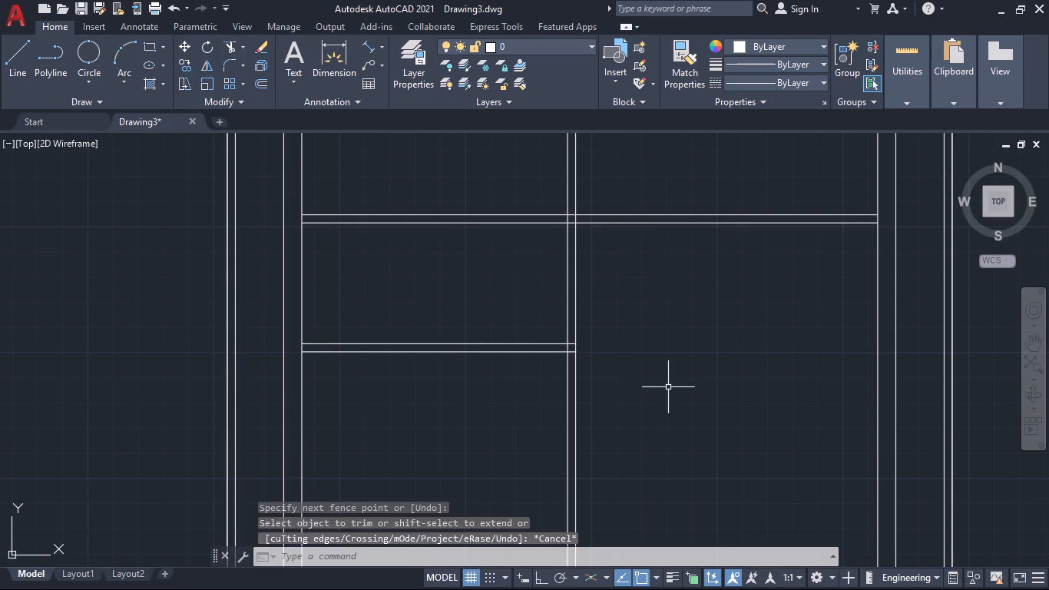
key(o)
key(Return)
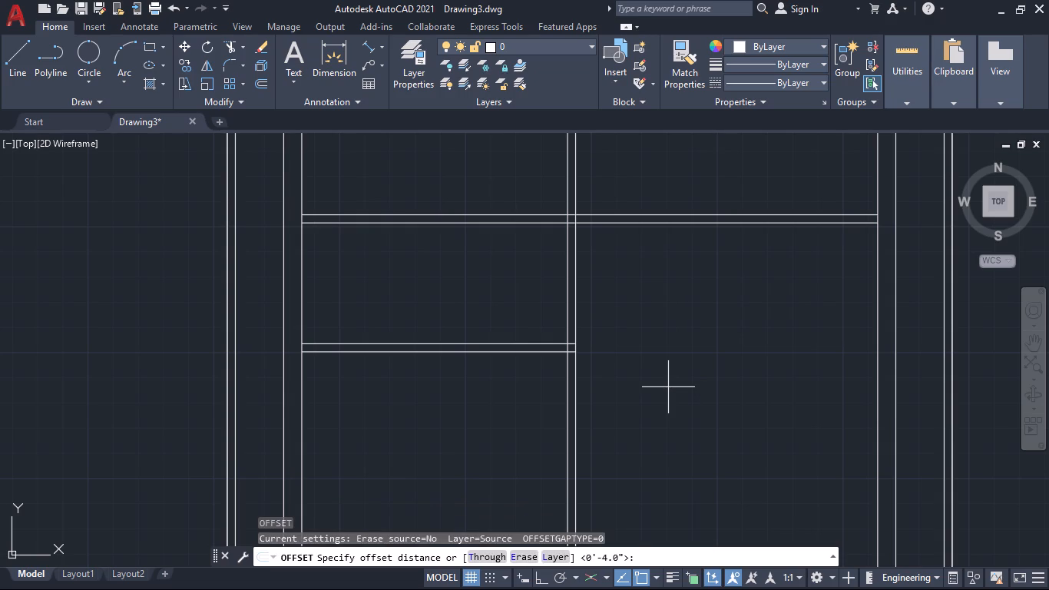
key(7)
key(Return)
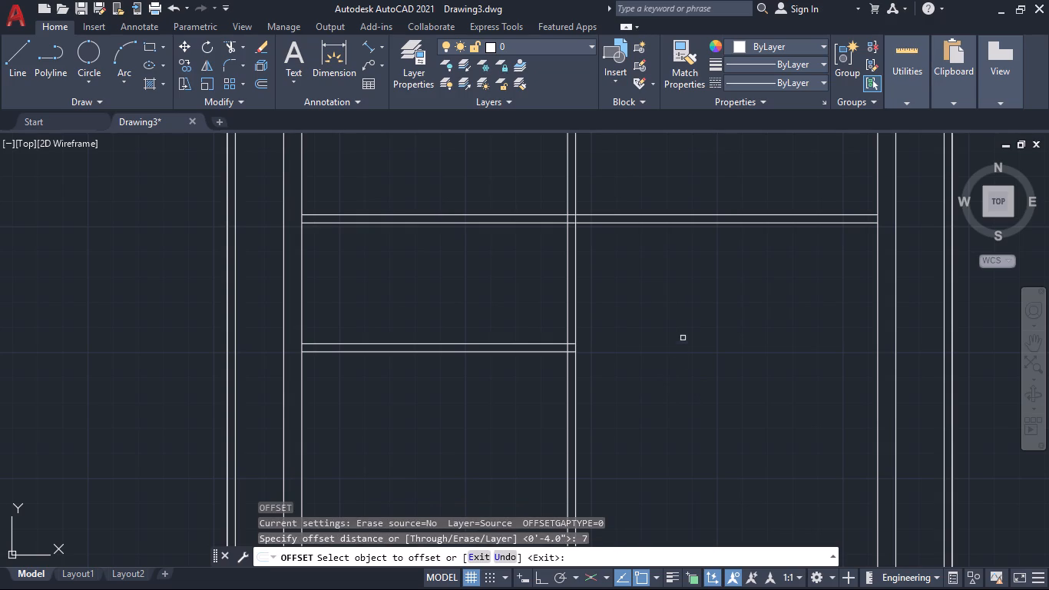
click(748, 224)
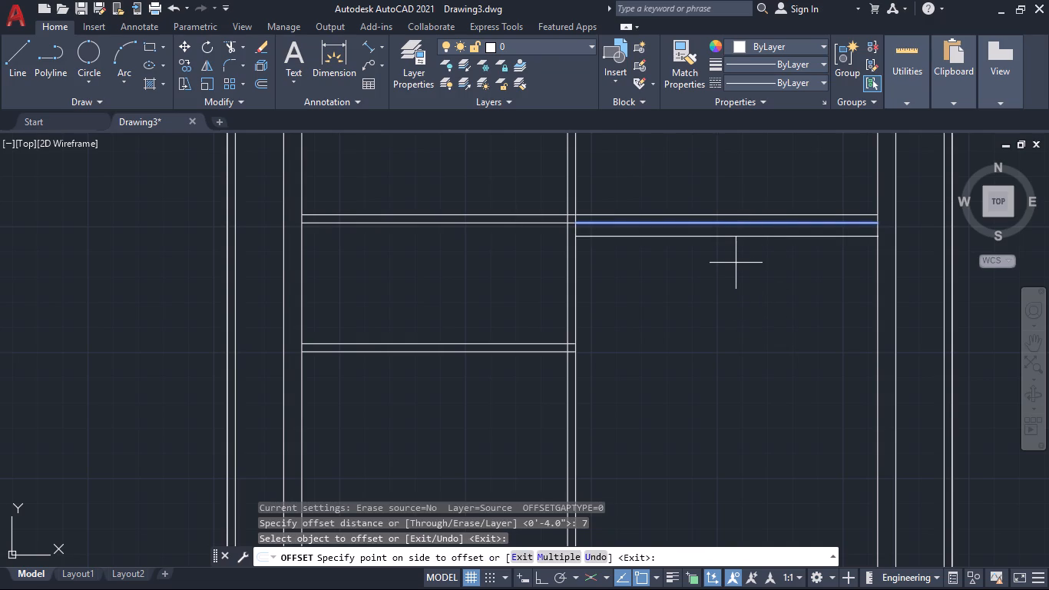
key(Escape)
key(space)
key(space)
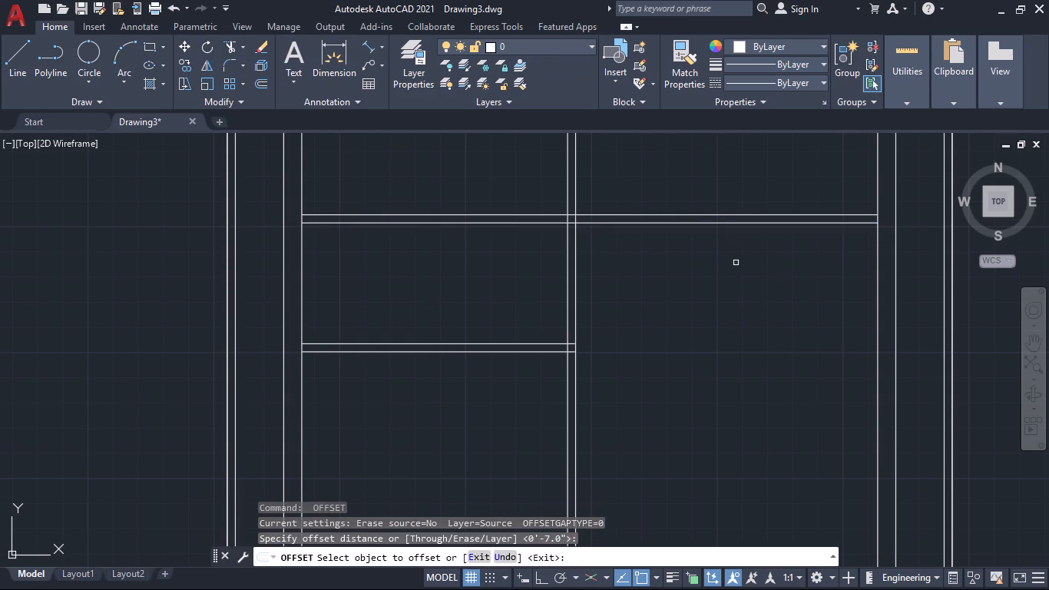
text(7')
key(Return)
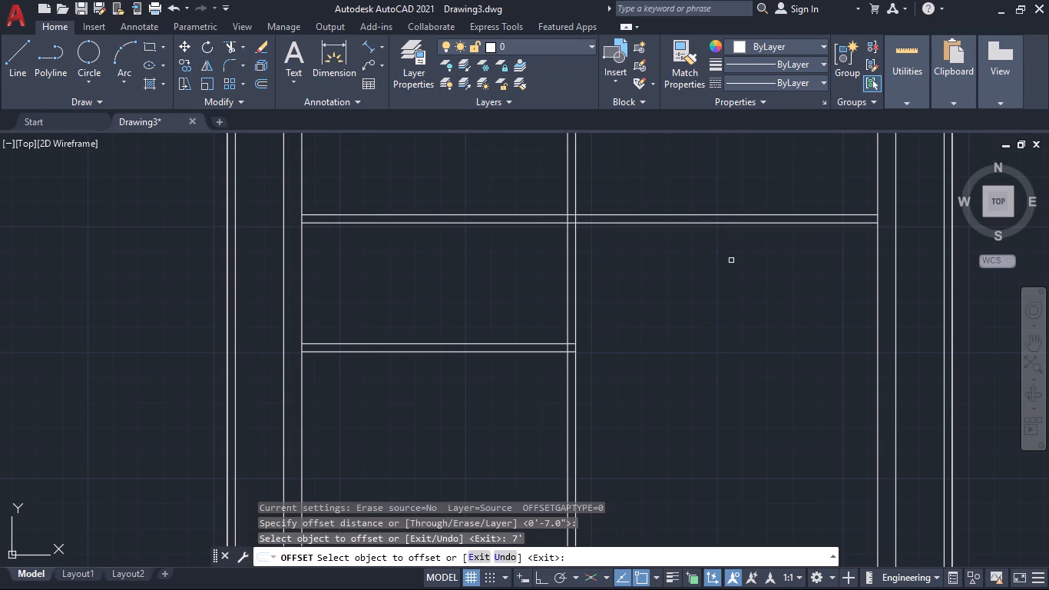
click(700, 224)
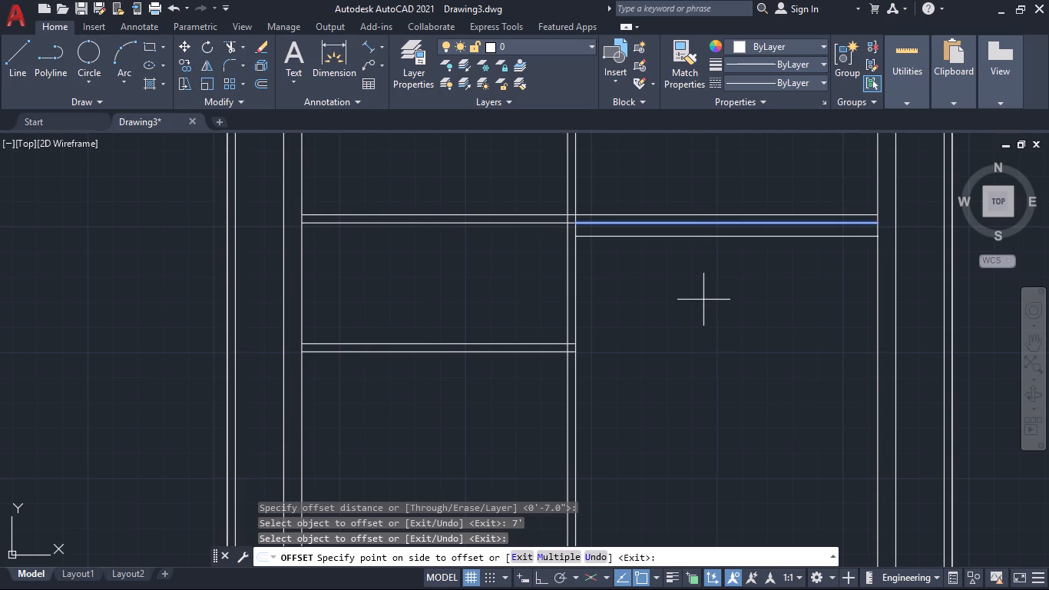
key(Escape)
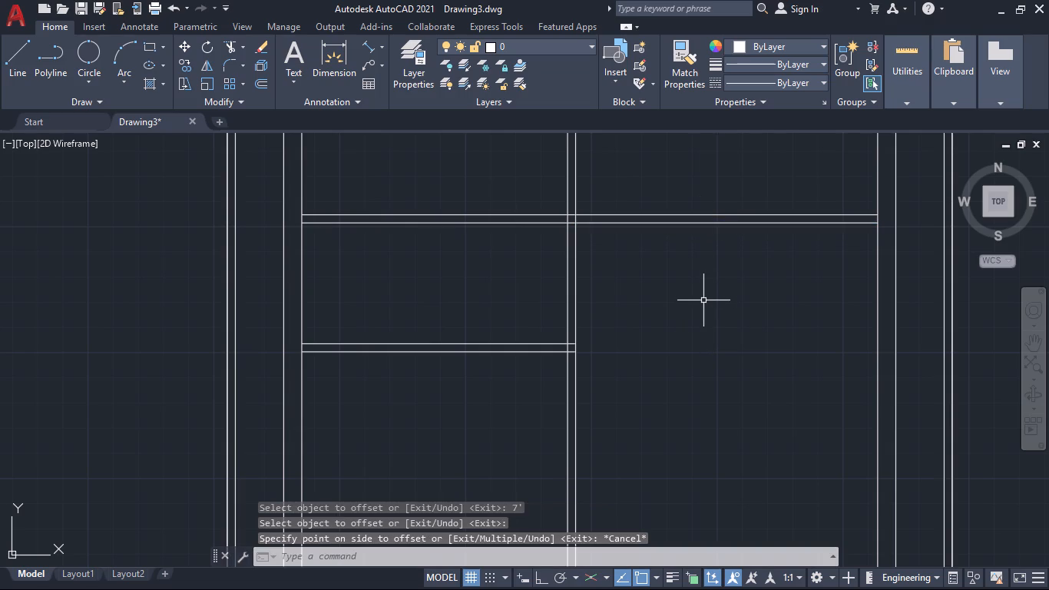
Offset the lower line of the upper horizontal partition, between the vertical partition and the right wall, 7' downward.
key(o)
key(Return)
text(7')
key(Return)
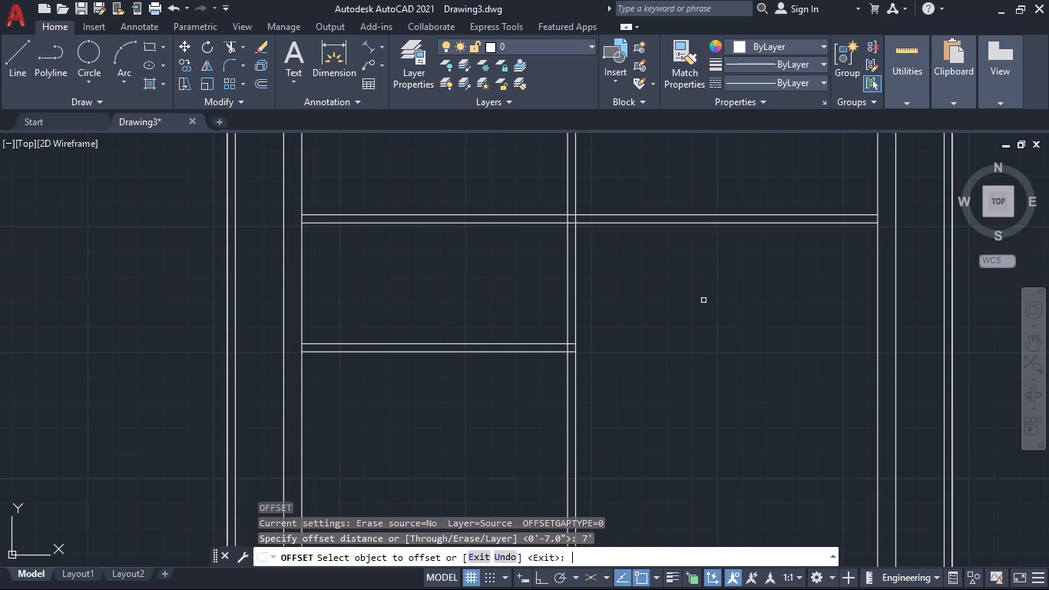
click(709, 222)
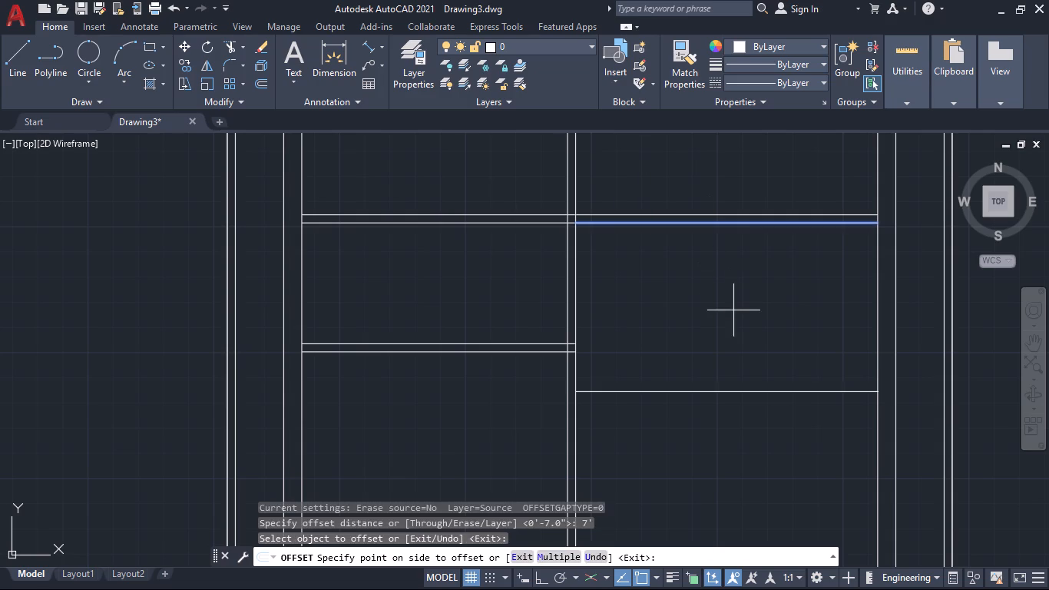
click(735, 312)
Offset the new horizontal line in the right-hand room 4" downward to complete the partition.
middle_drag(691, 351, 680, 294)
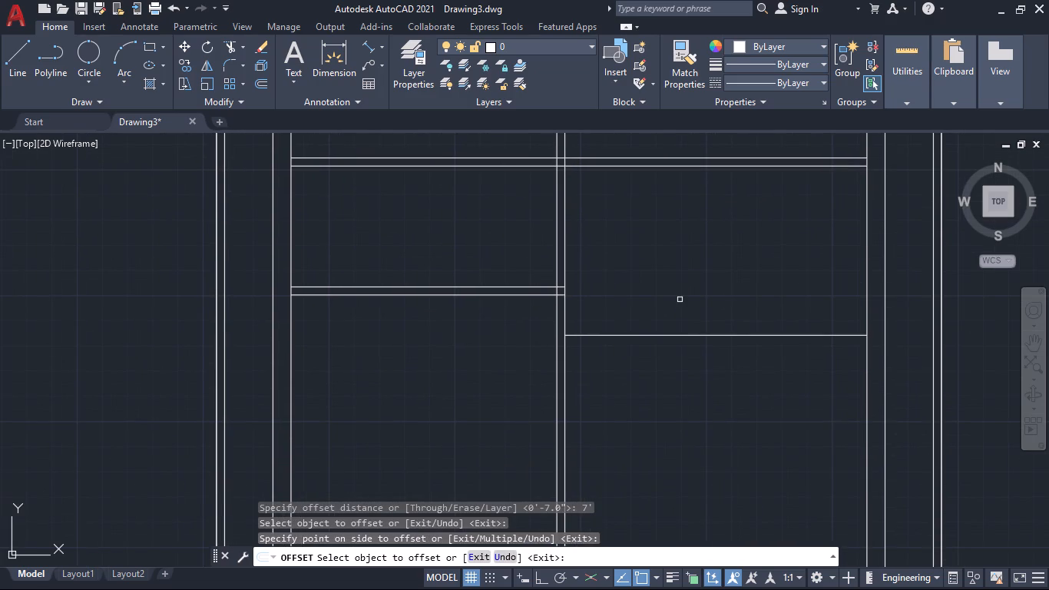
key(space)
key(space)
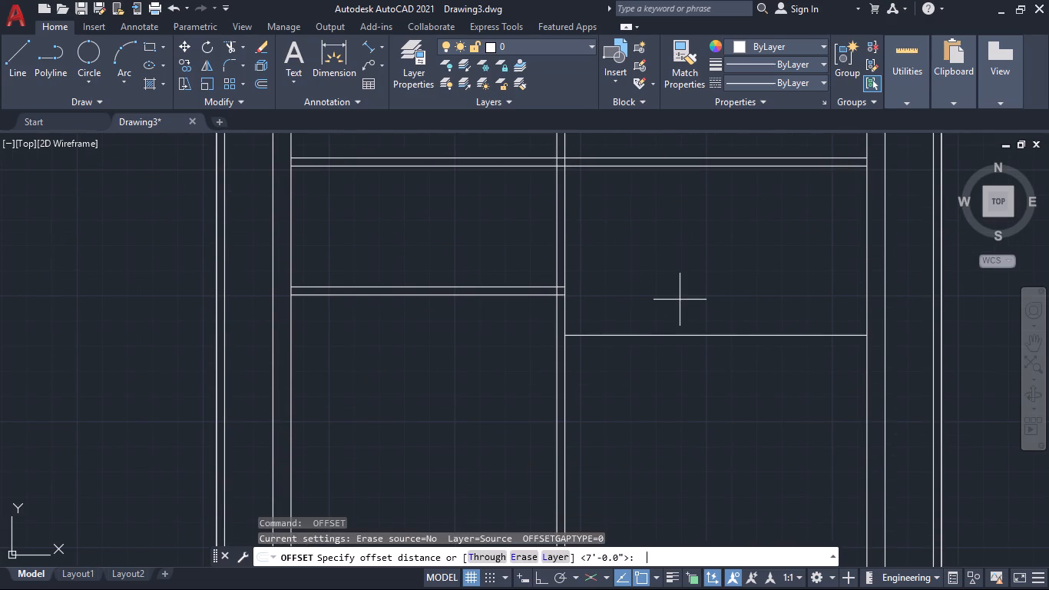
text(4")
key(Return)
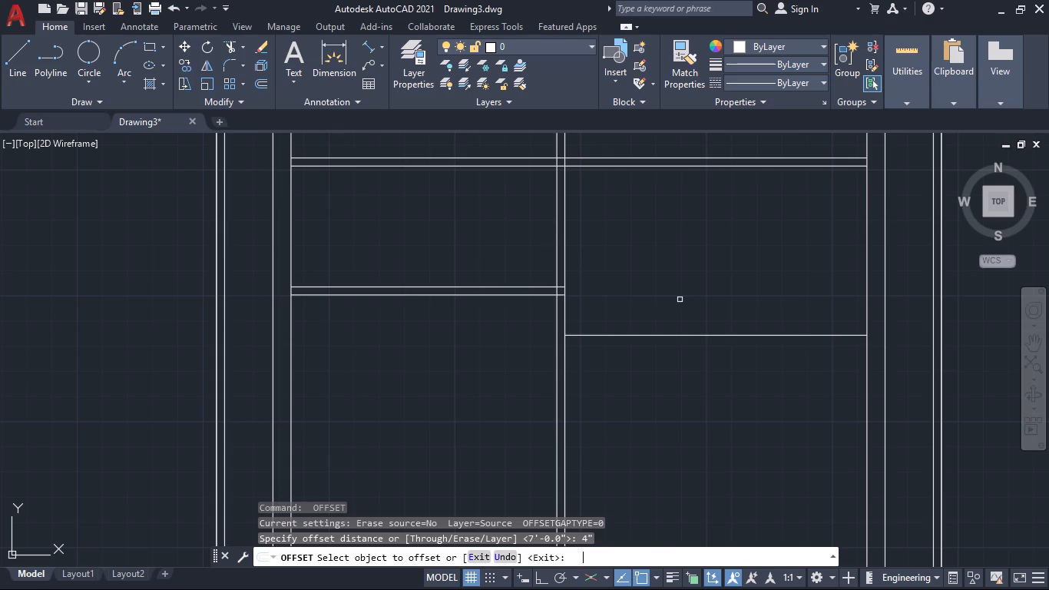
click(738, 336)
click(746, 372)
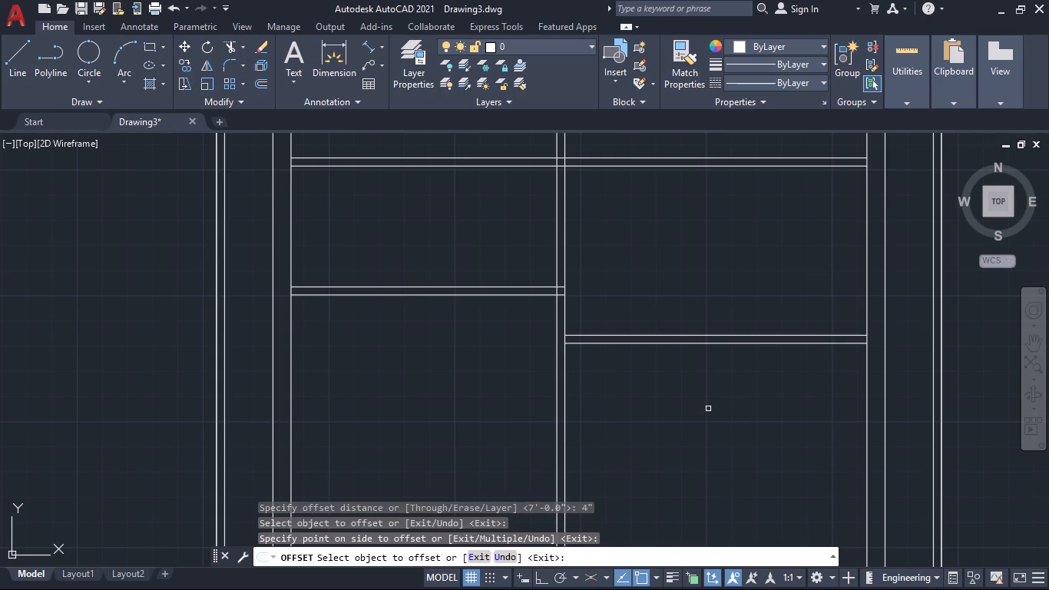
scroll(708, 409, down, 1)
middle_drag(703, 423, 700, 365)
scroll(700, 366, up, 1)
key(Escape)
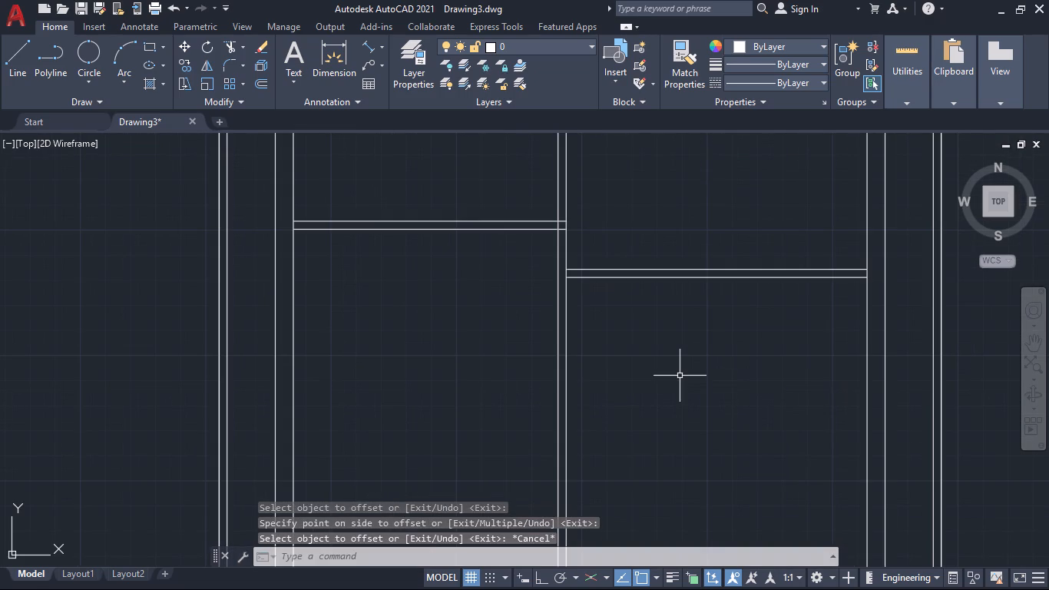
Start a center-radius circle centred on the midpoint of the vertical partition, below the horizontal partitions.
scroll(618, 388, down, 2)
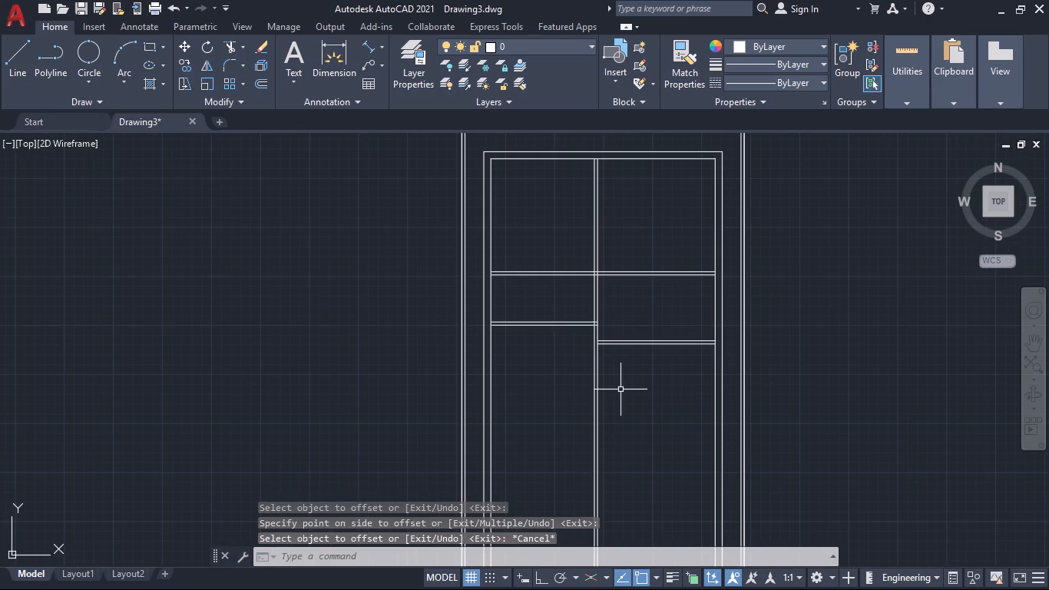
click(87, 80)
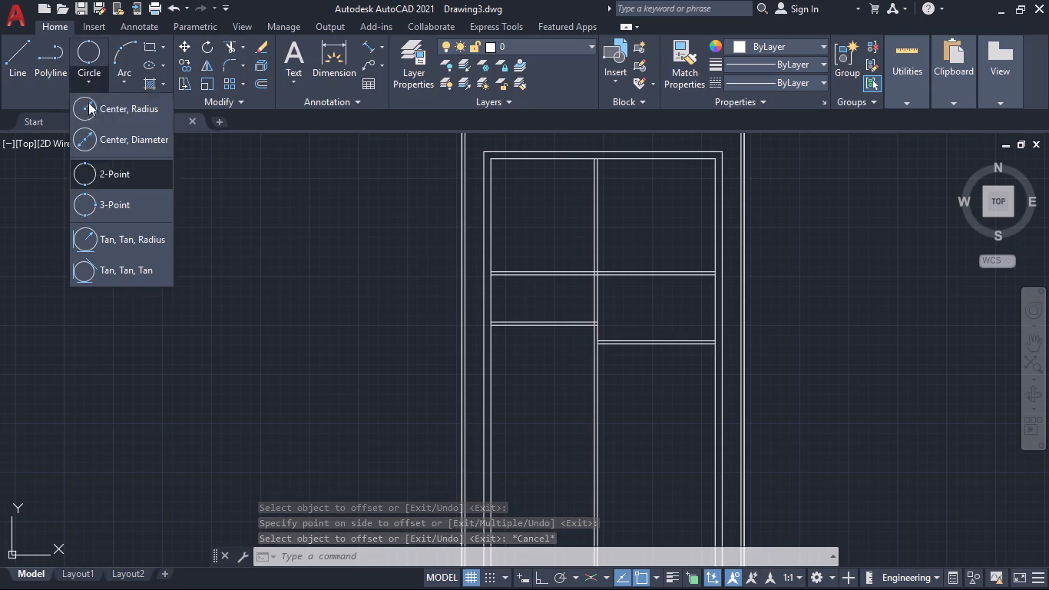
click(96, 111)
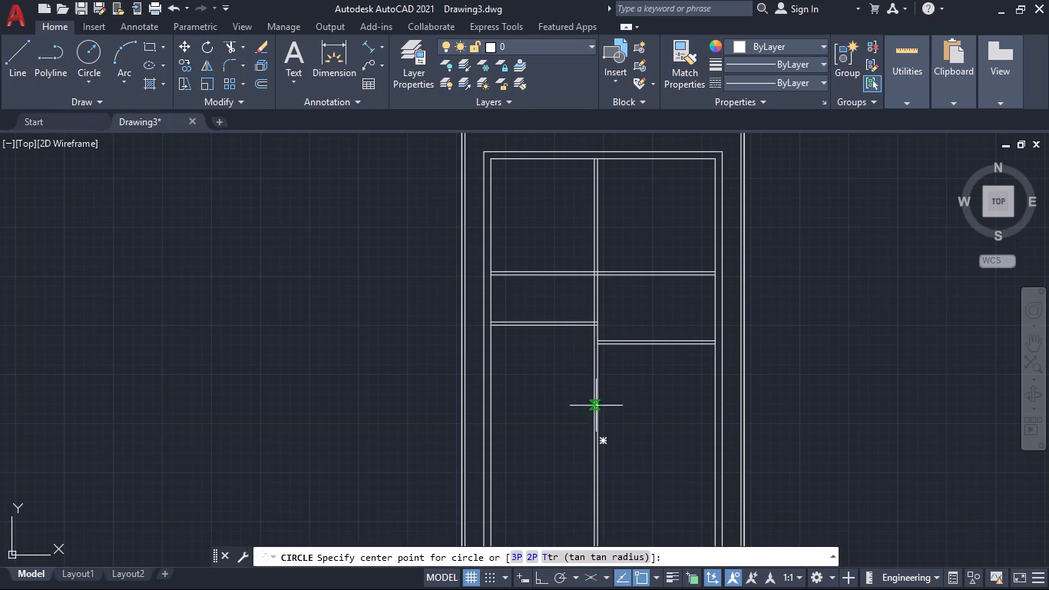
scroll(594, 372, down, 1)
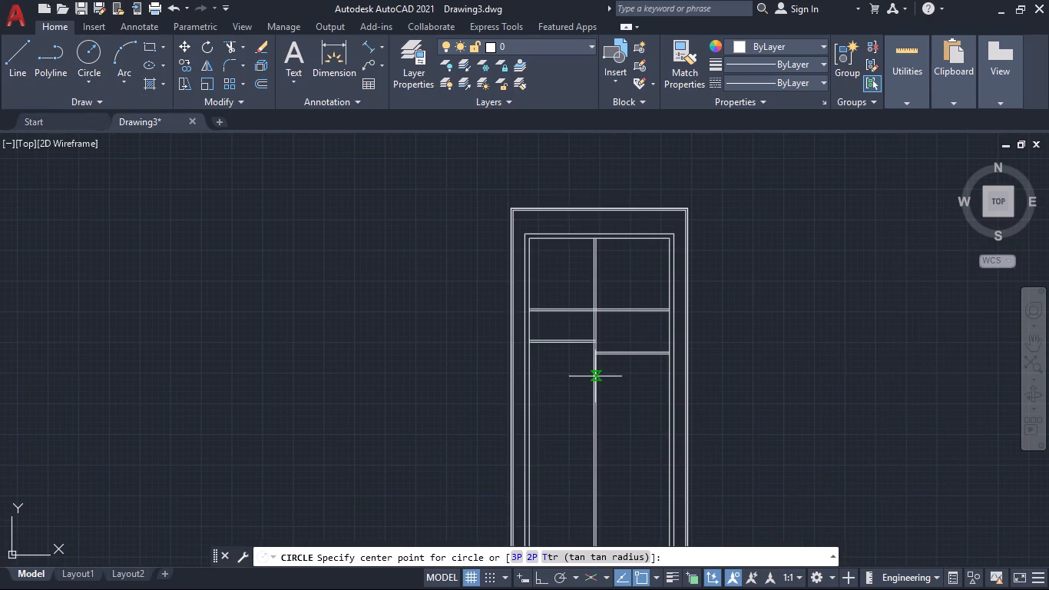
click(600, 432)
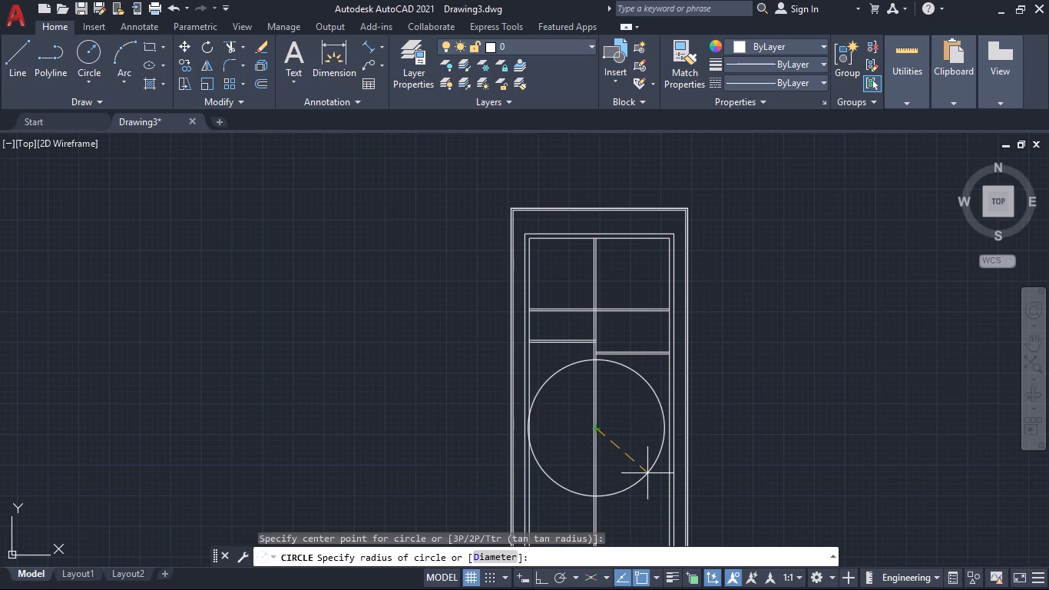
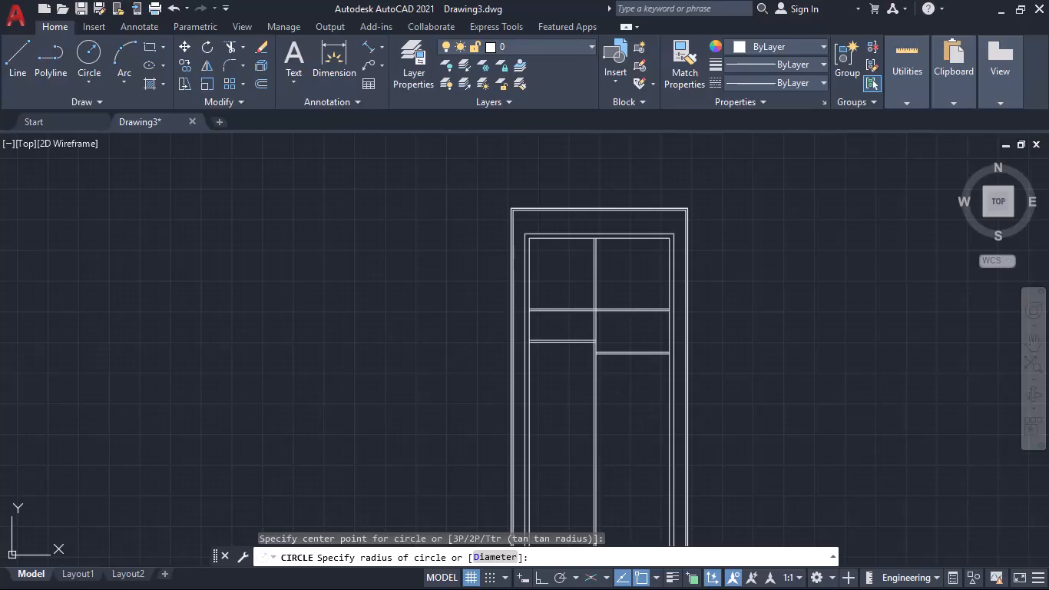
Draw a center-radius circle centred on the vertical partition, its top just below the right-hand horizontal partition.
key(space)
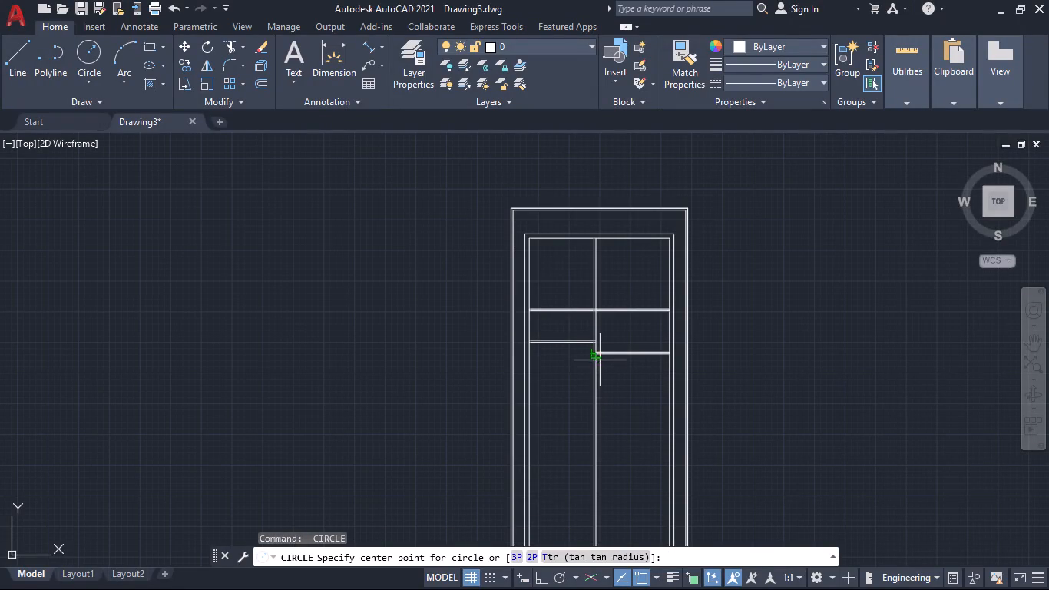
click(597, 403)
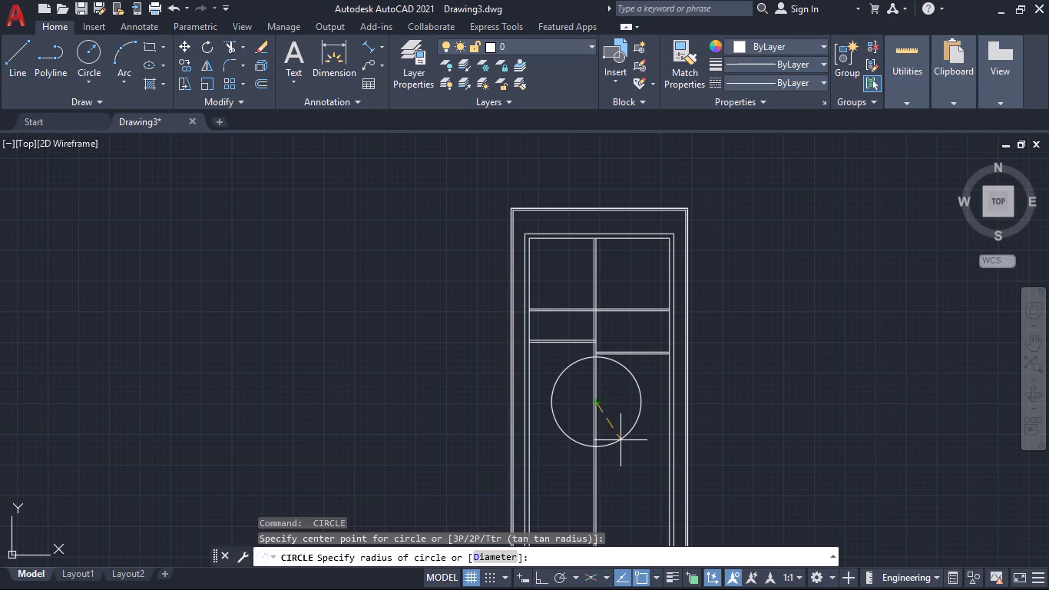
click(620, 440)
scroll(601, 386, up, 2)
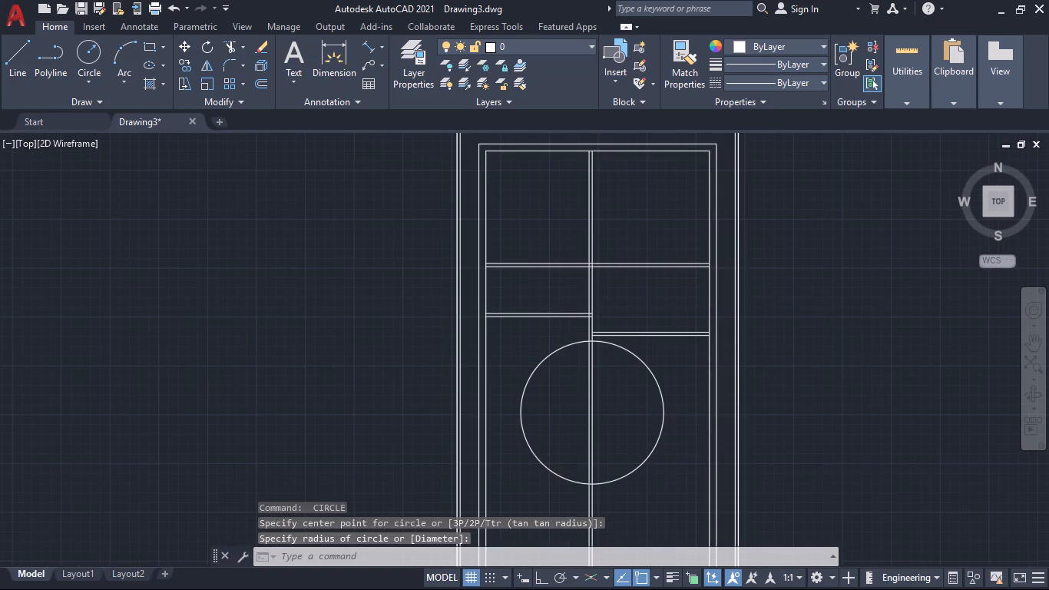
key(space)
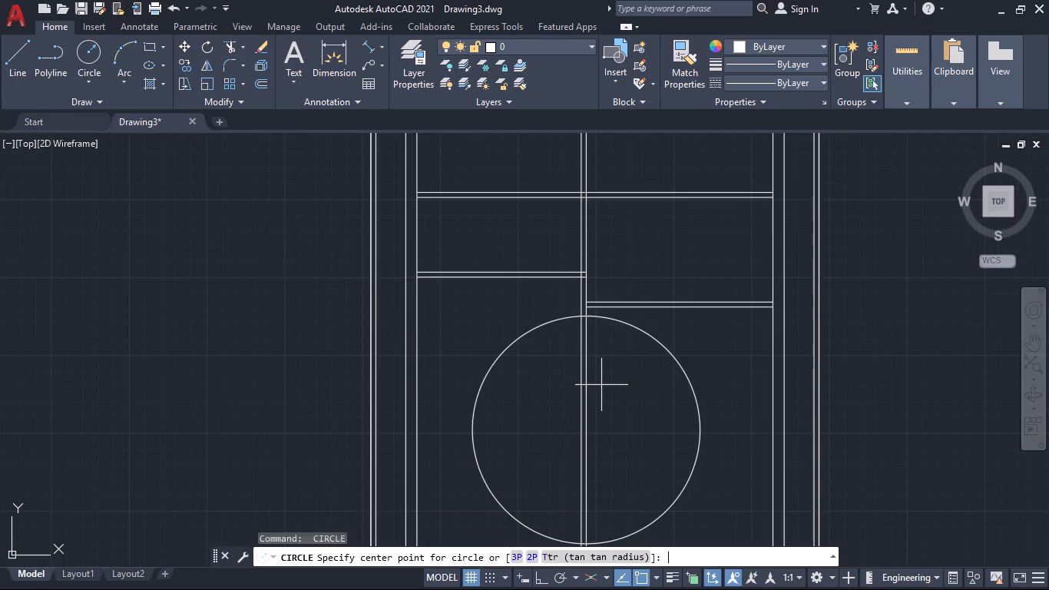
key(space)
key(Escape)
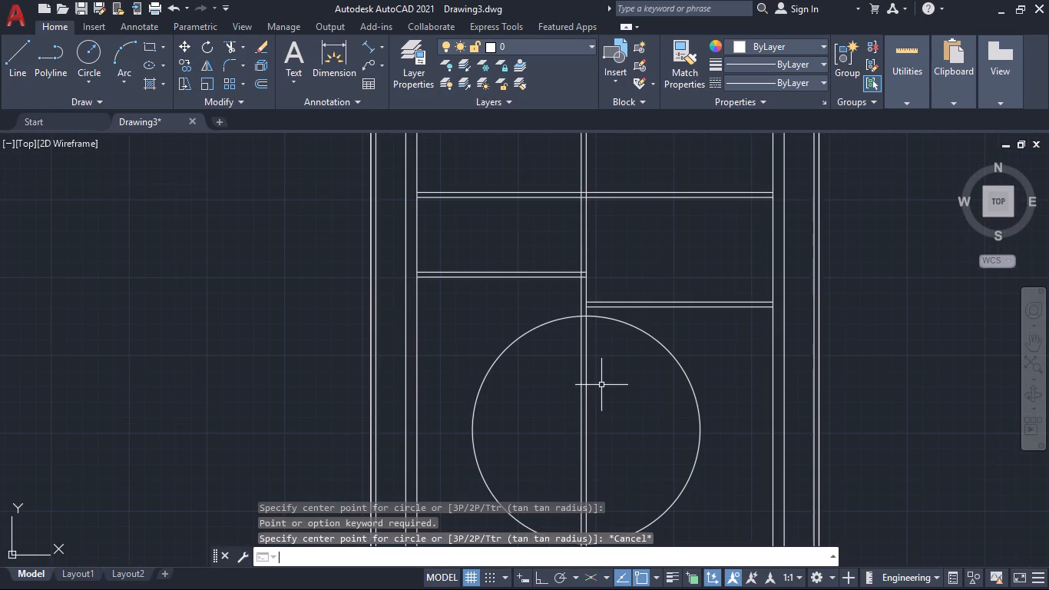
Offset the circle 4" outward to form a double-line circular wall.
key(o)
key(Return)
key(4)
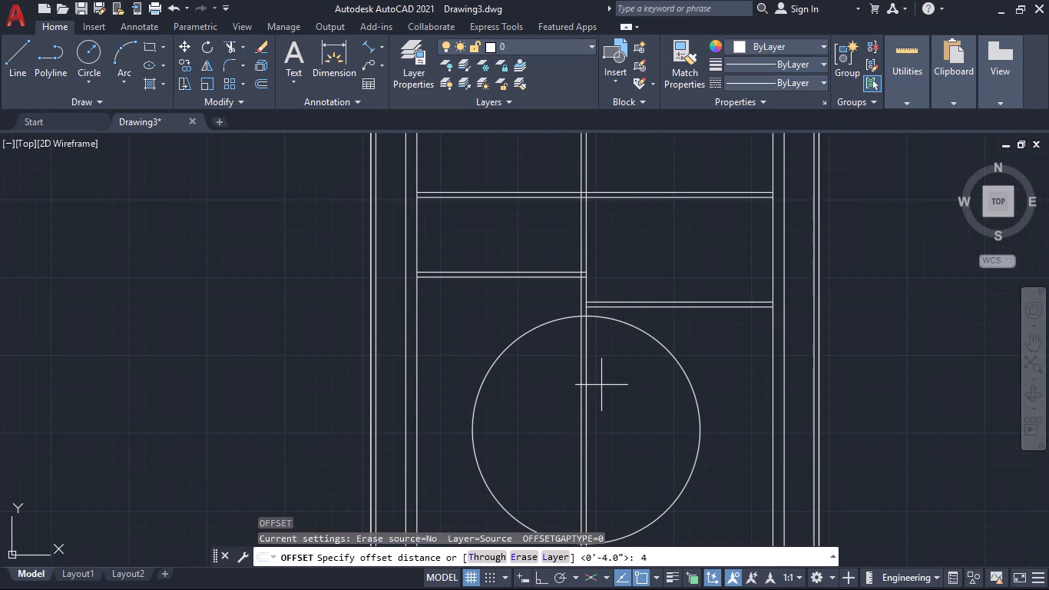
key(shift+quotedbl)
key(Return)
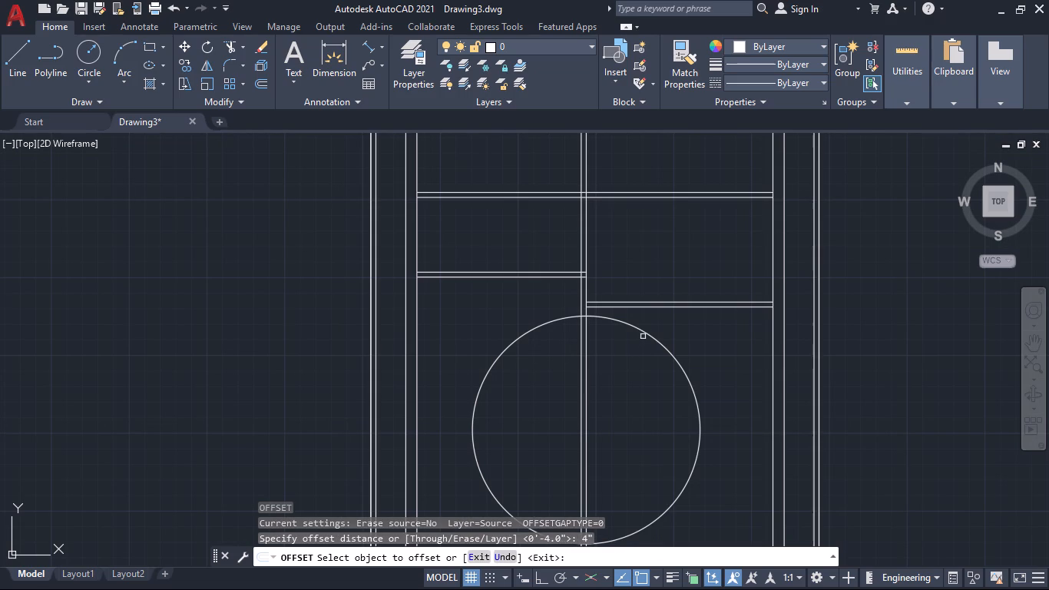
click(647, 330)
click(666, 309)
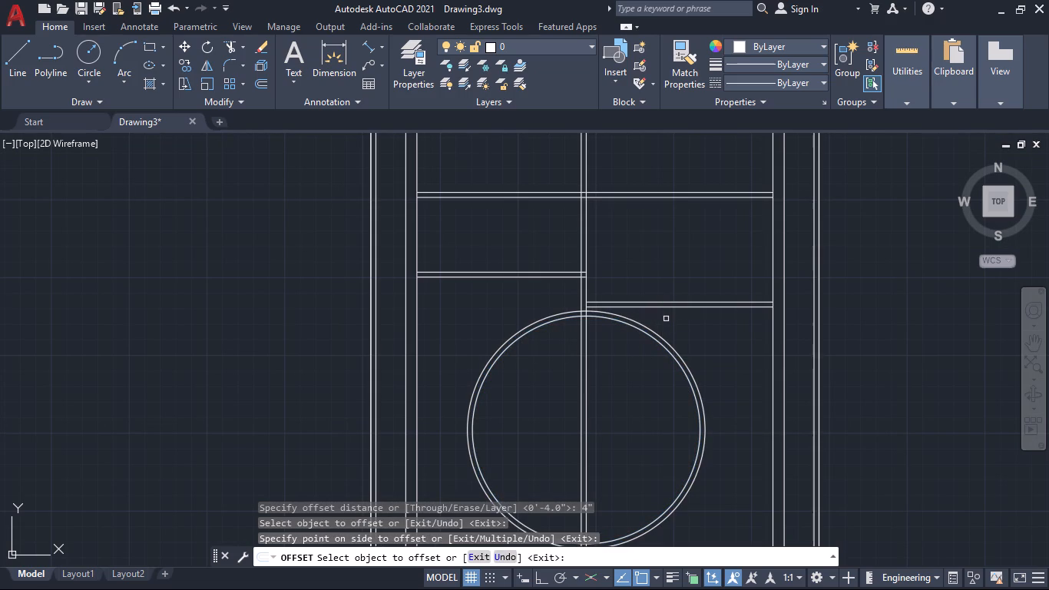
scroll(624, 311, up, 1)
scroll(624, 310, down, 2)
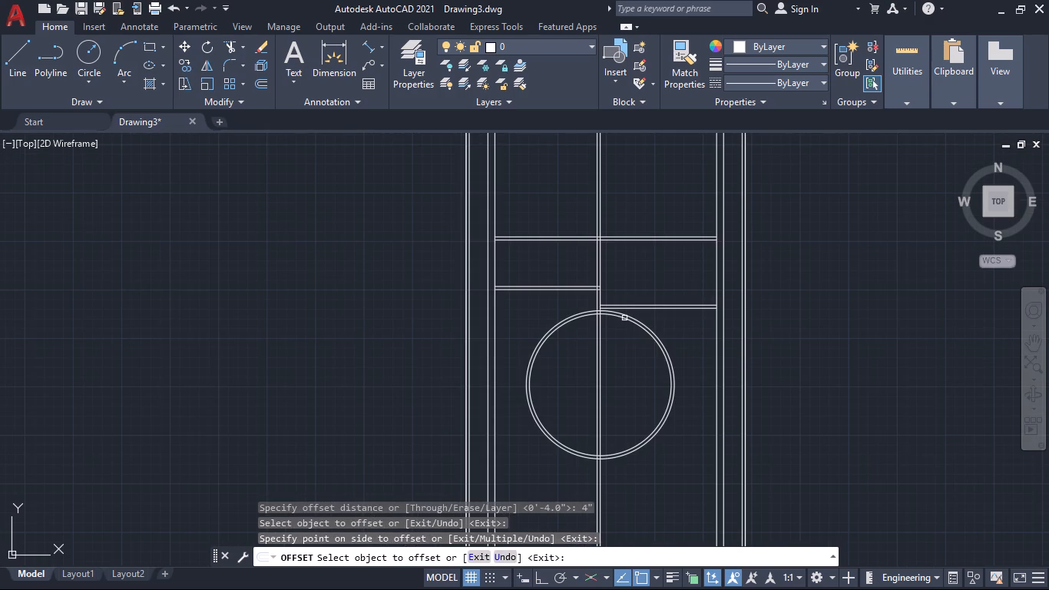
scroll(625, 346, down, 1)
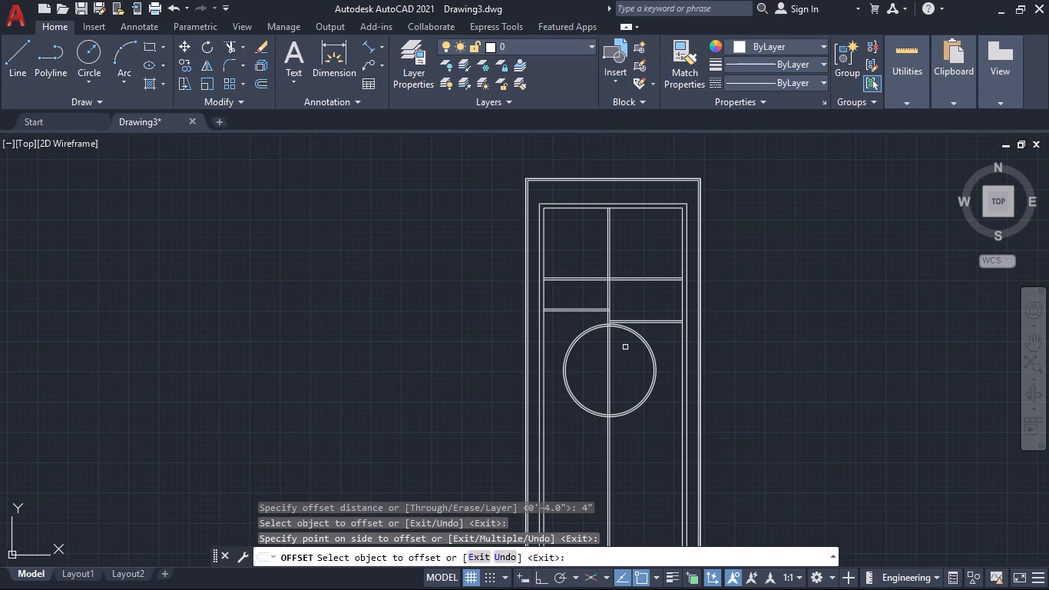
key(Escape)
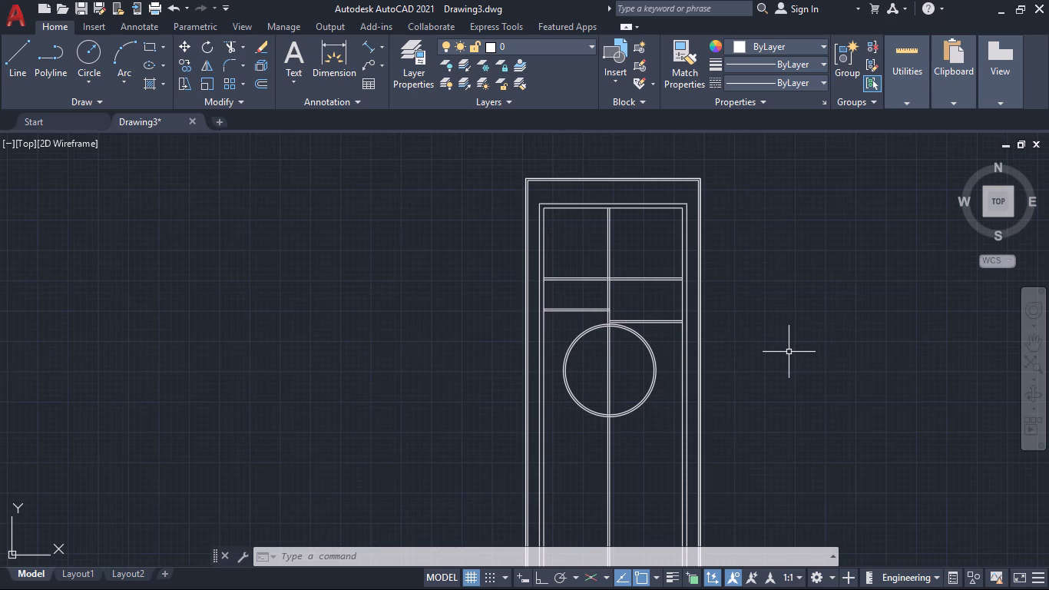
Examine the circular wall's position within the whole plan and along the vertical partition.
scroll(717, 428, down, 1)
middle_drag(674, 443, 683, 421)
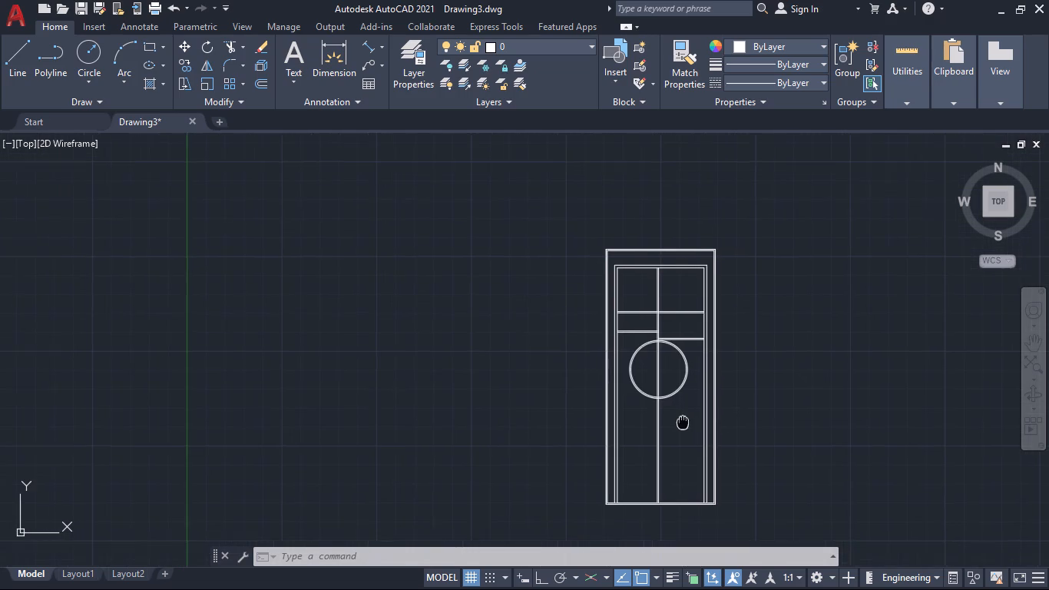
middle_drag(683, 421, 687, 423)
scroll(679, 411, up, 2)
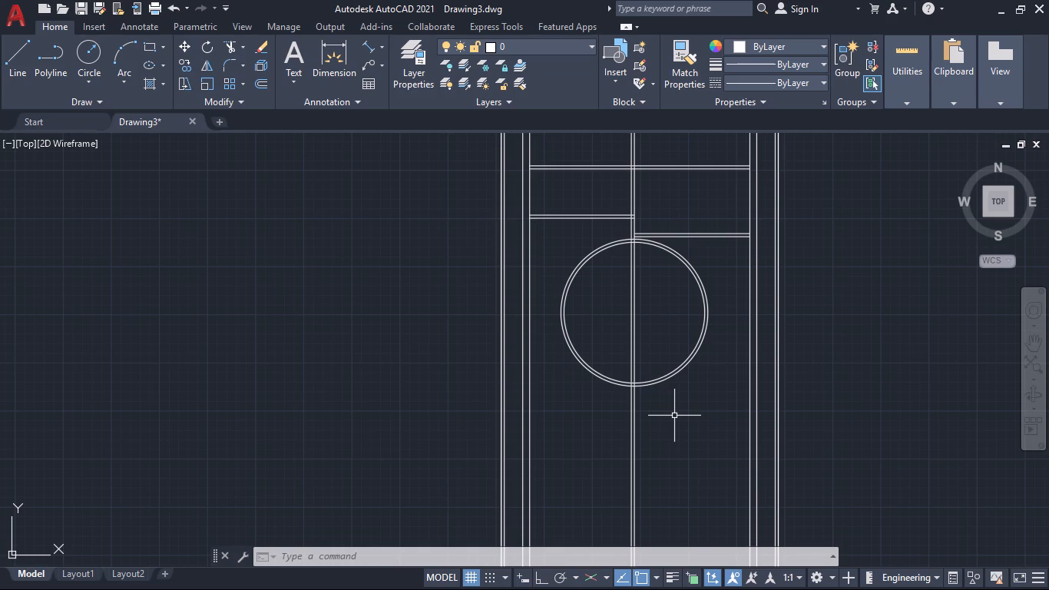
scroll(707, 418, down, 2)
middle_drag(703, 427, 704, 398)
scroll(690, 389, up, 2)
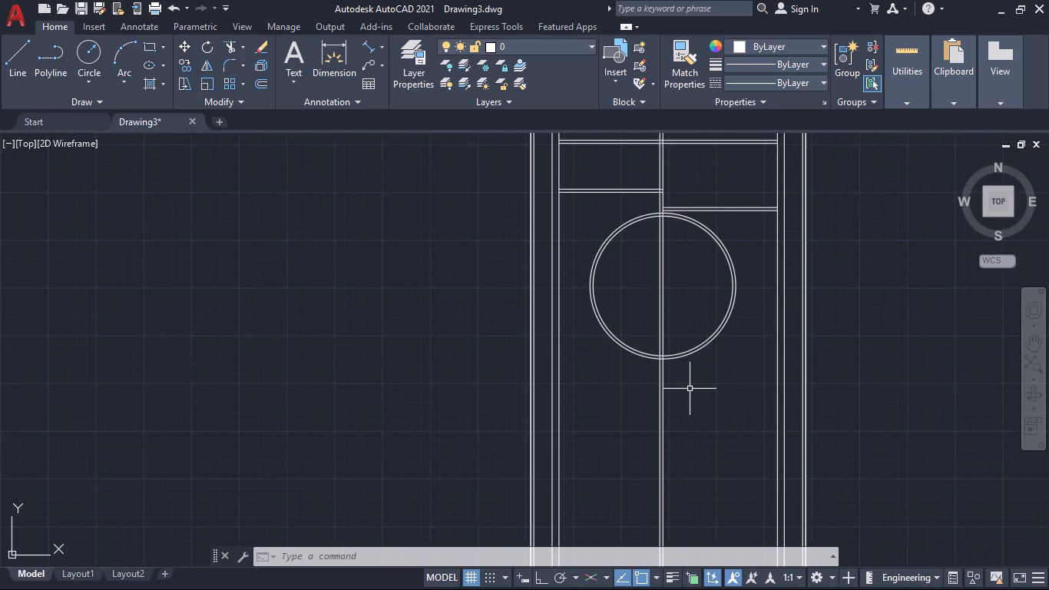
scroll(700, 390, down, 1)
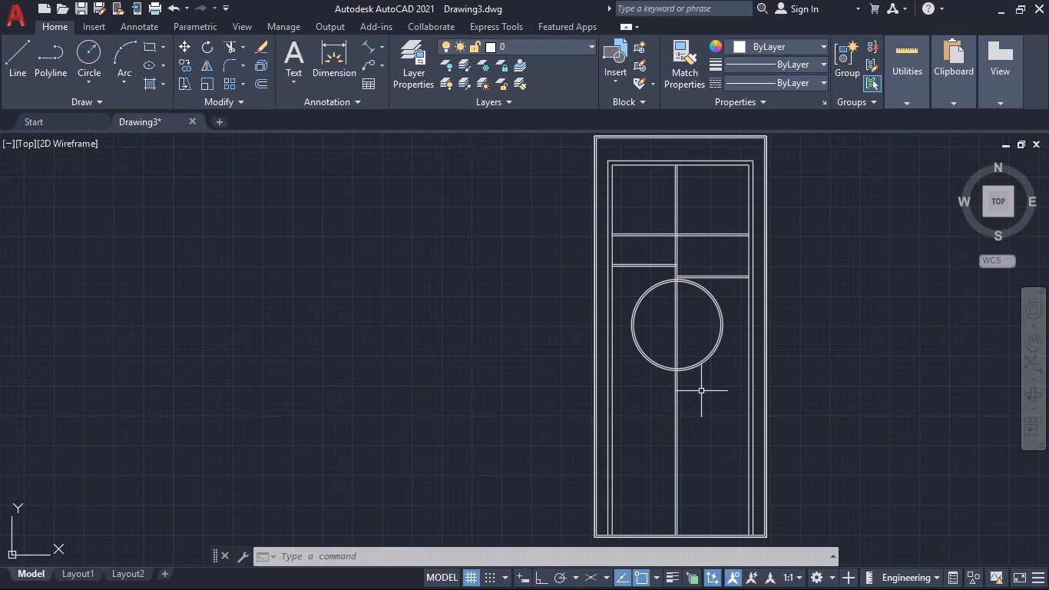
scroll(699, 415, up, 1)
scroll(699, 415, down, 1)
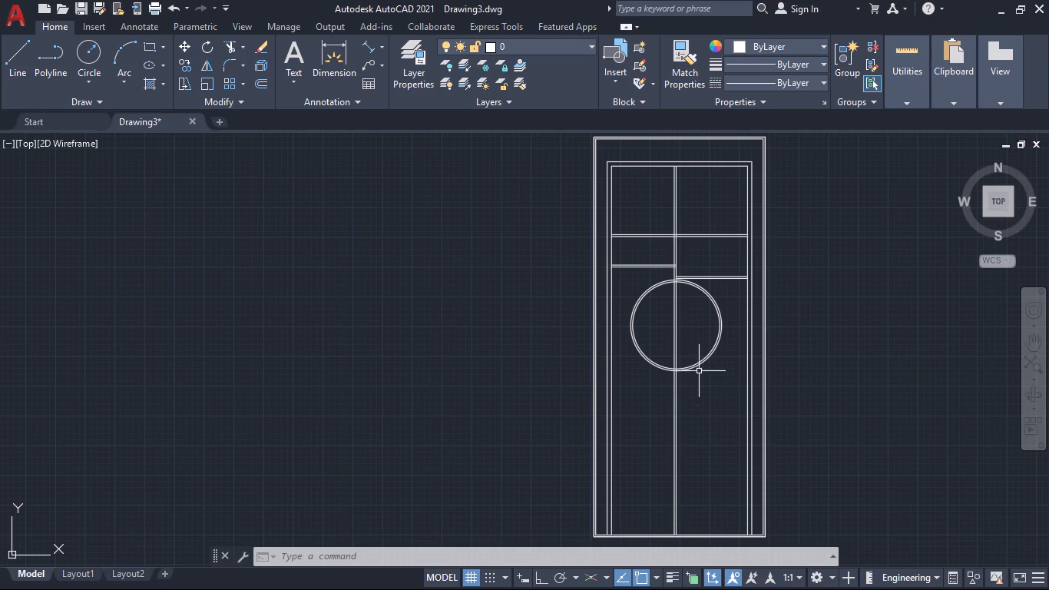
With Ortho on, draw a horizontal line about 7'-8" long from the right wall's inner face, crossing into the circle's lower right side.
click(23, 54)
scroll(733, 319, up, 1)
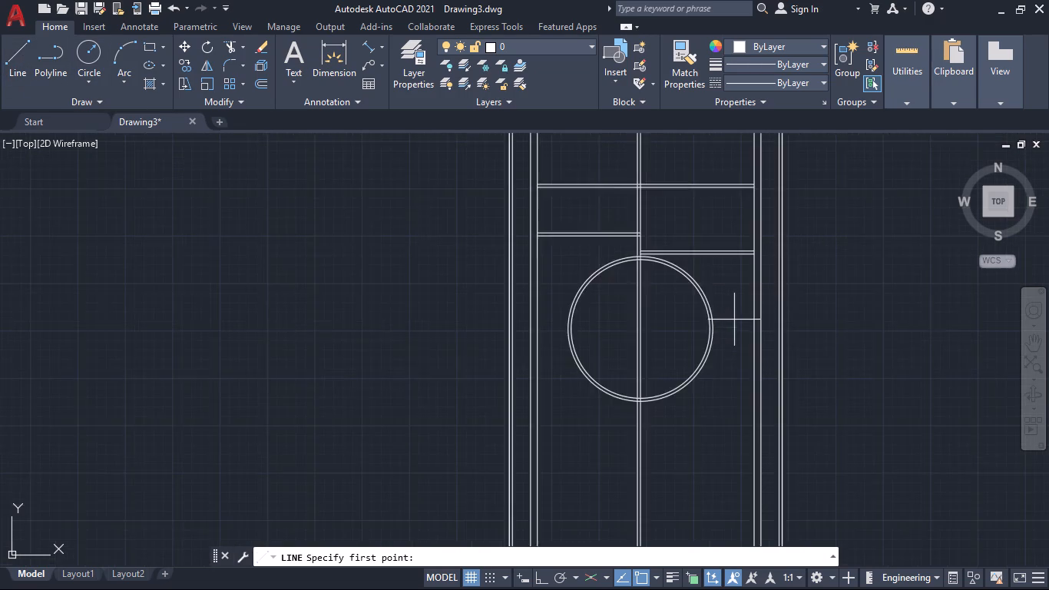
scroll(734, 320, up, 1)
scroll(734, 322, down, 1)
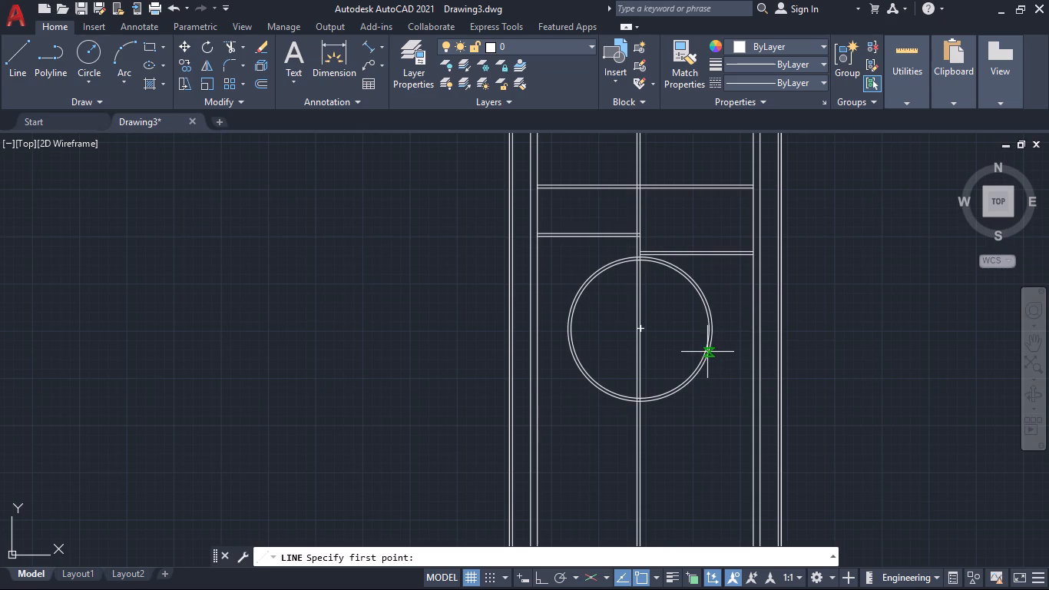
click(752, 356)
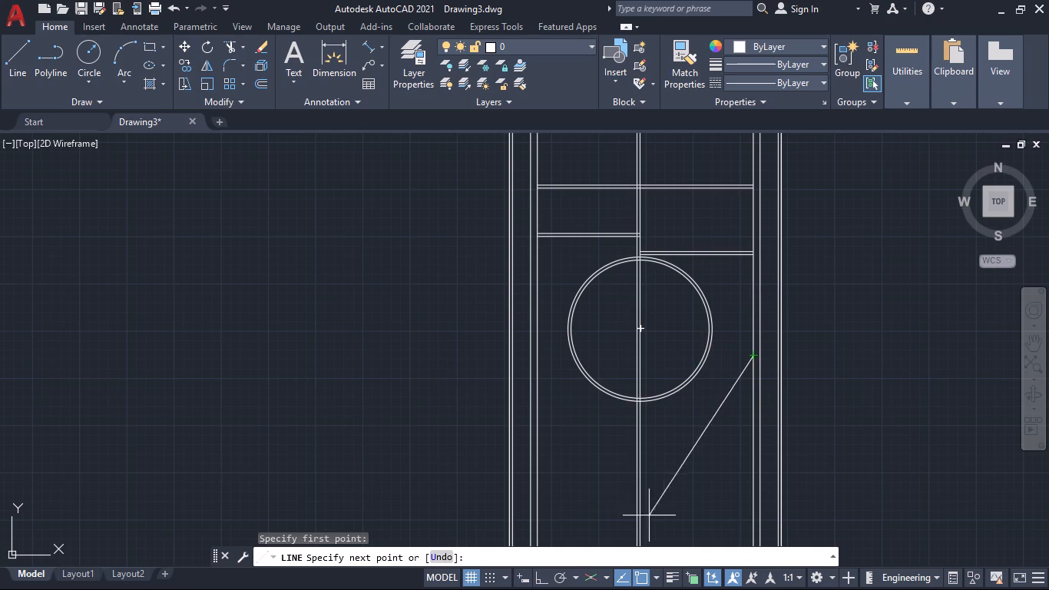
click(538, 575)
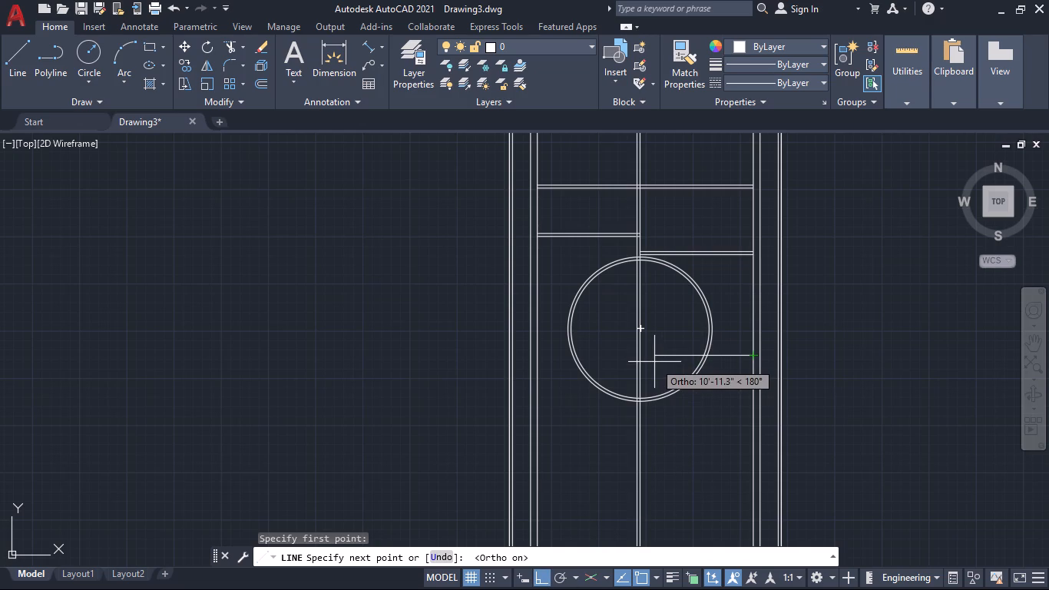
scroll(707, 357, up, 3)
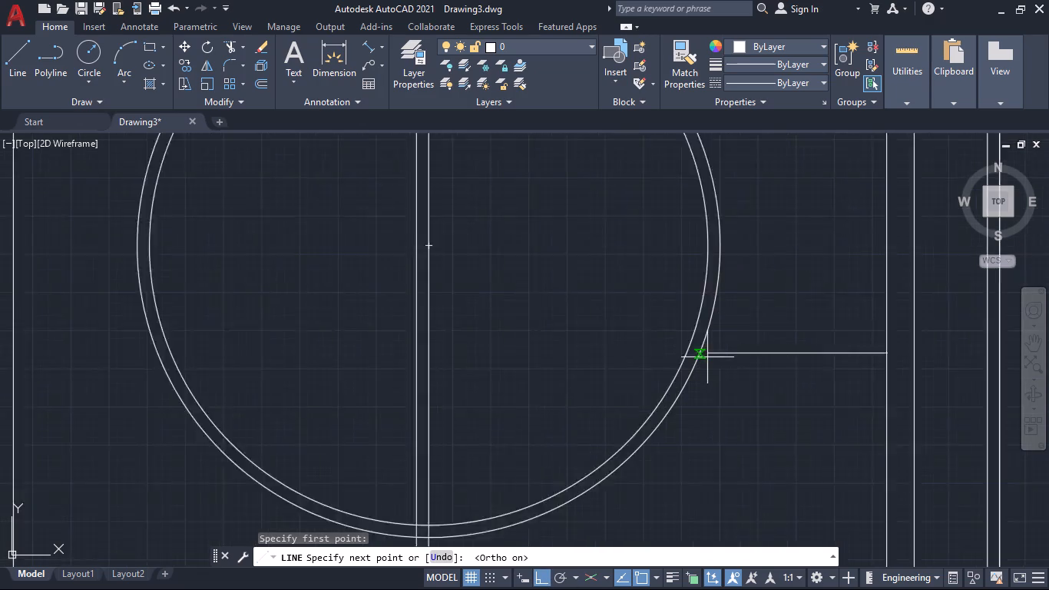
scroll(707, 357, up, 1)
click(694, 350)
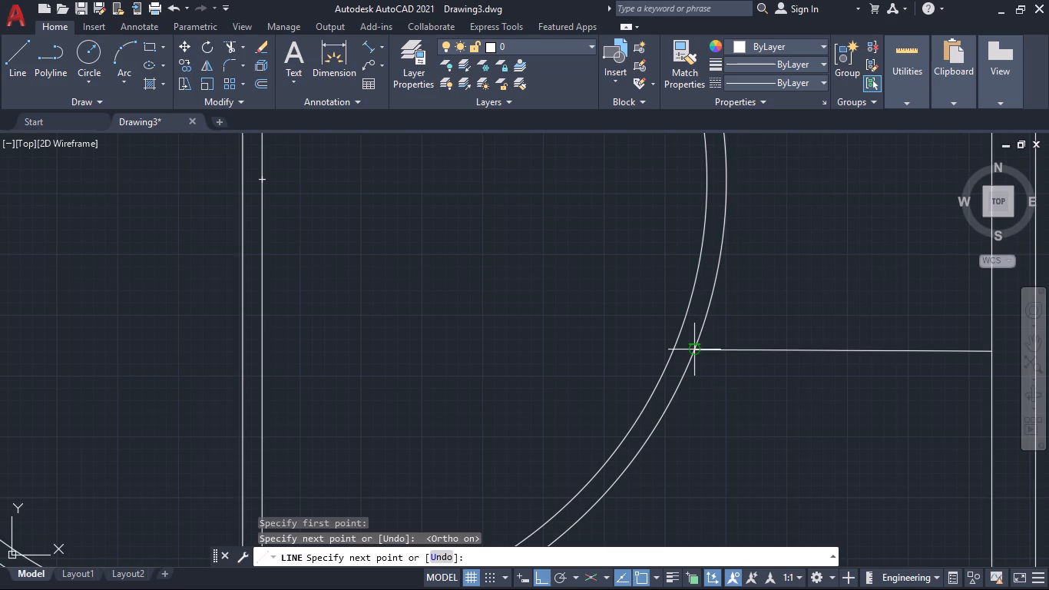
key(ctrl+z)
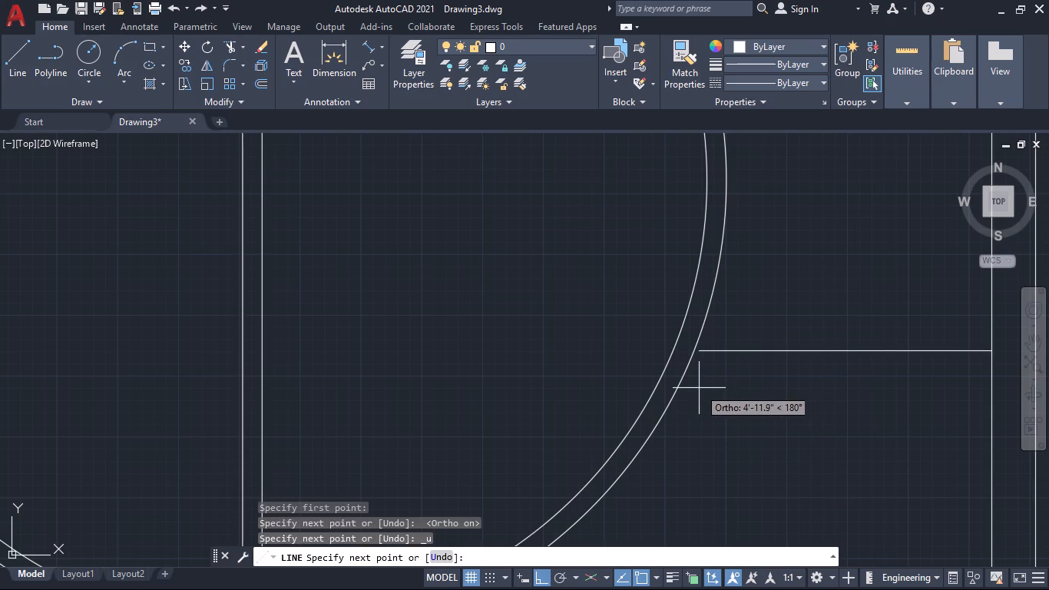
click(541, 352)
key(Escape)
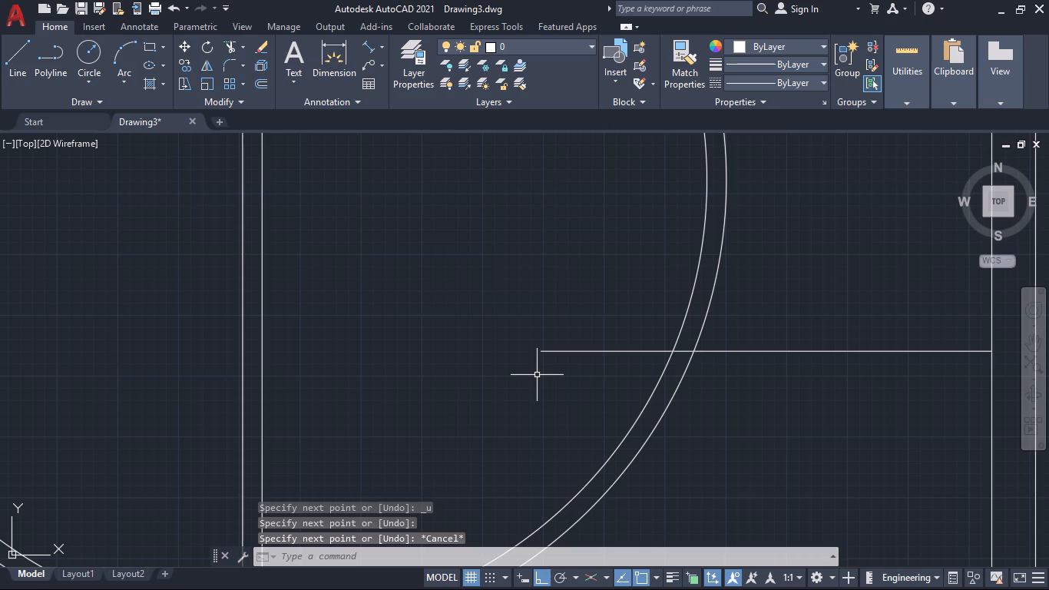
Offset the new horizontal line 4" downward to form a partition between the circle and the right wall.
key(o)
key(Return)
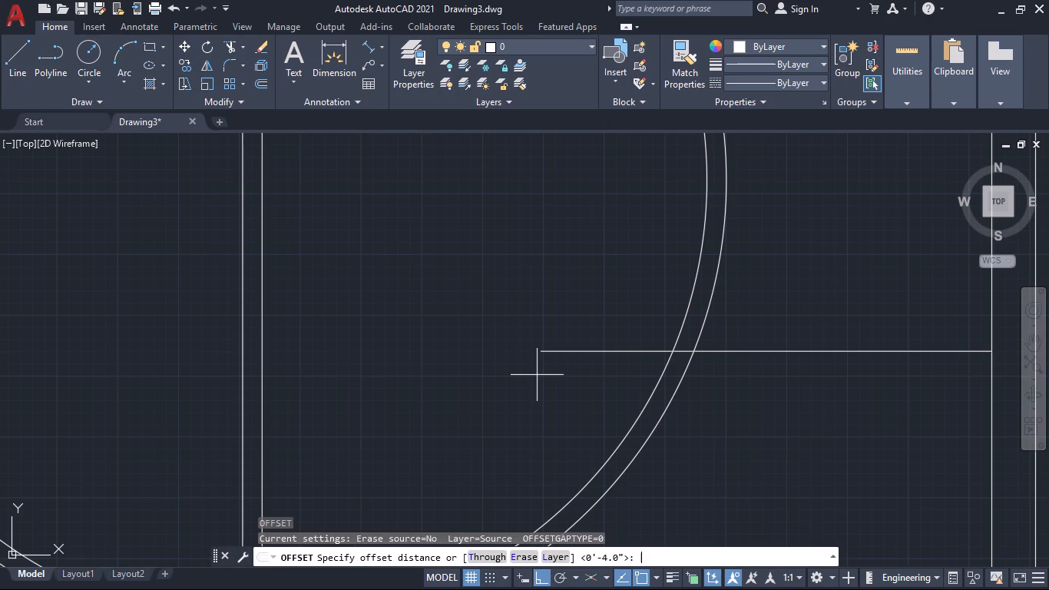
text(4")
key(Return)
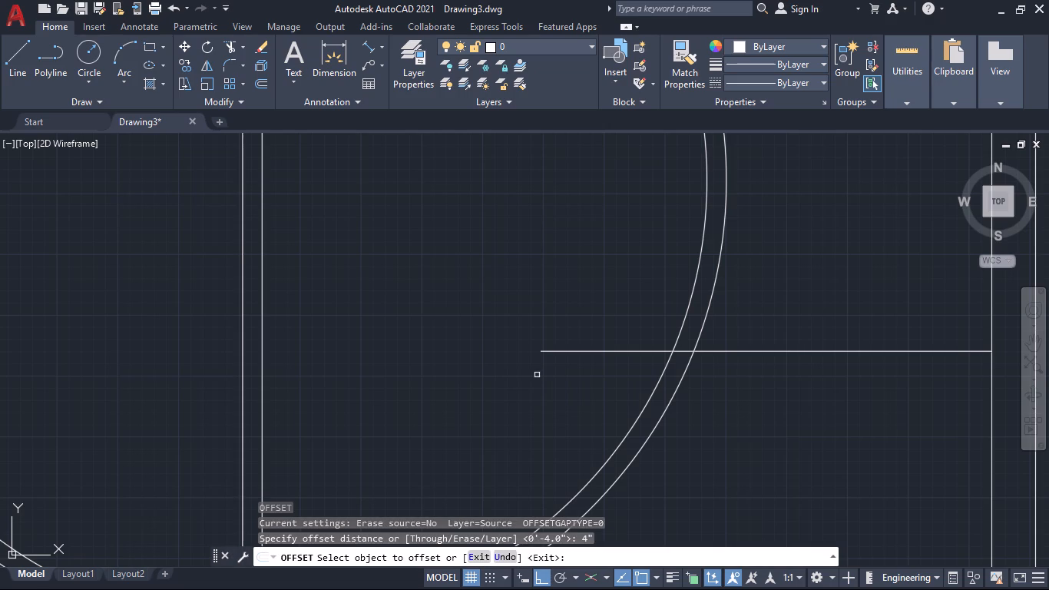
click(796, 348)
click(799, 350)
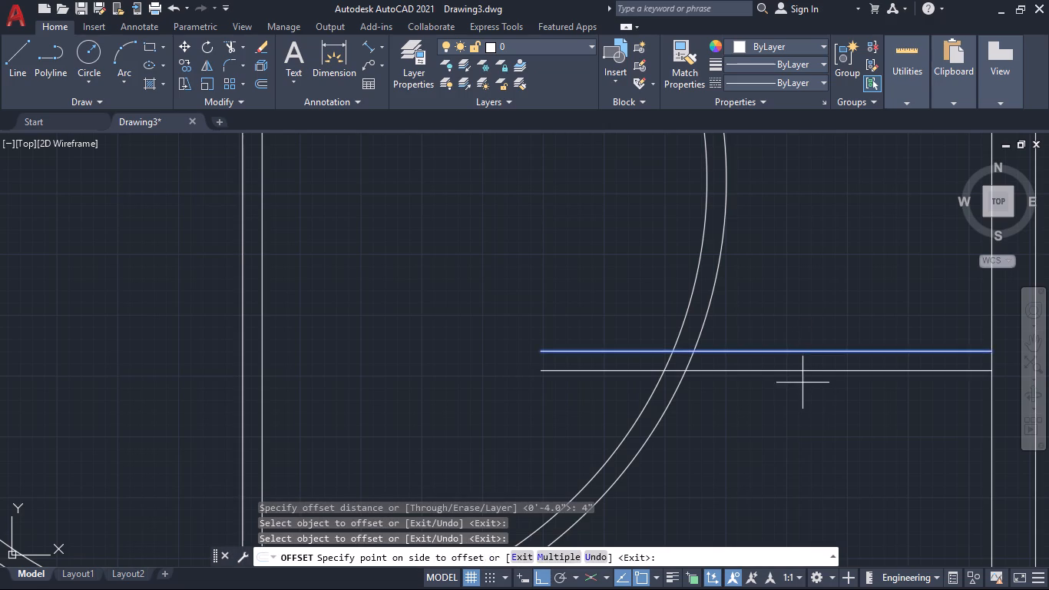
click(810, 419)
scroll(726, 413, down, 4)
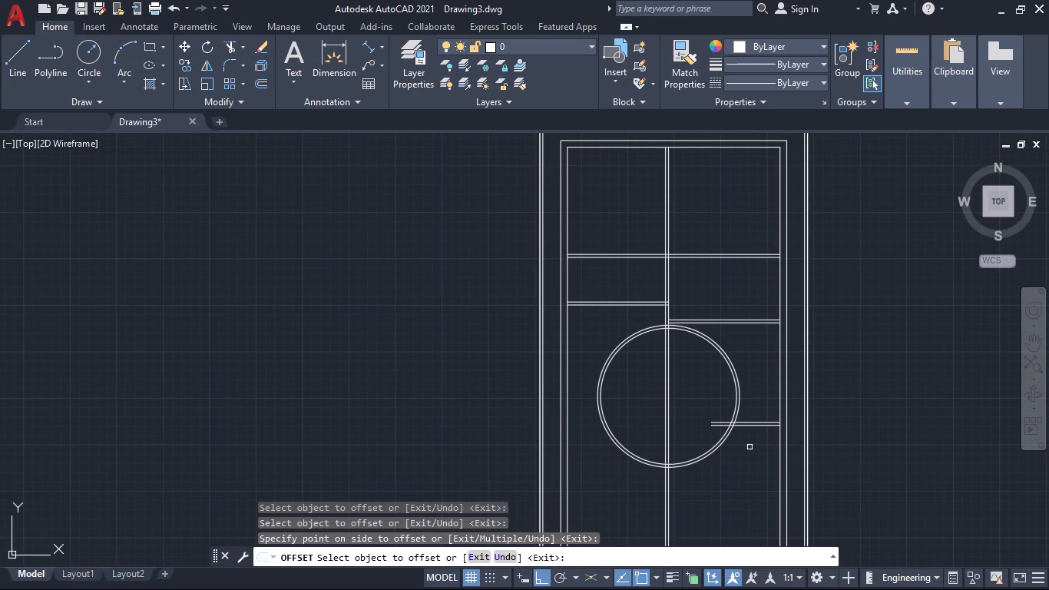
middle_drag(750, 446, 721, 453)
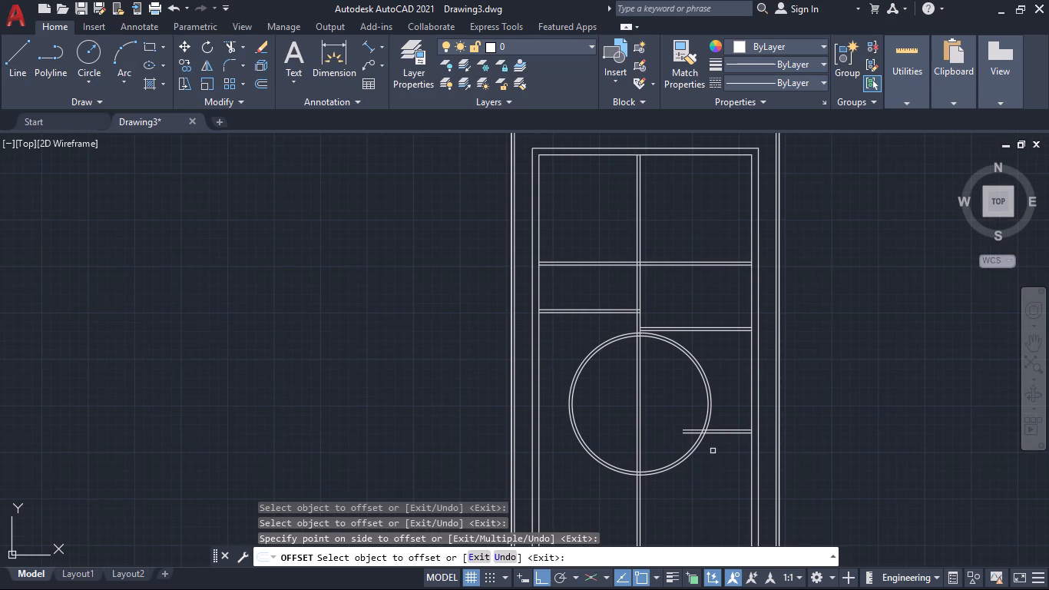
key(Escape)
Trim both lines of the new partition back to the outer circle, removing the parts inside the circular wall.
text(tr)
key(Return)
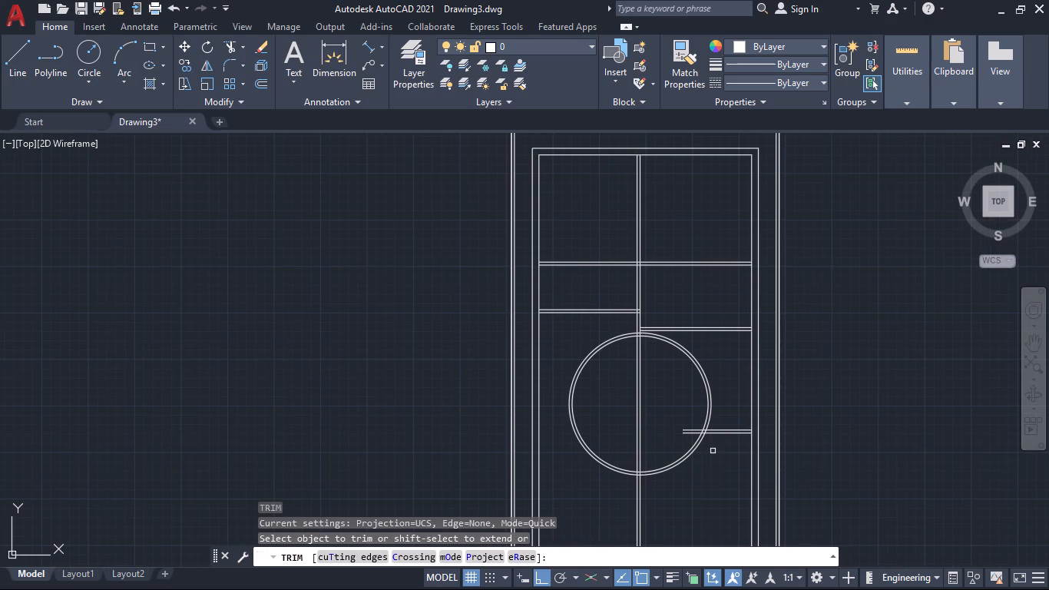
scroll(693, 409, up, 2)
click(691, 440)
click(679, 484)
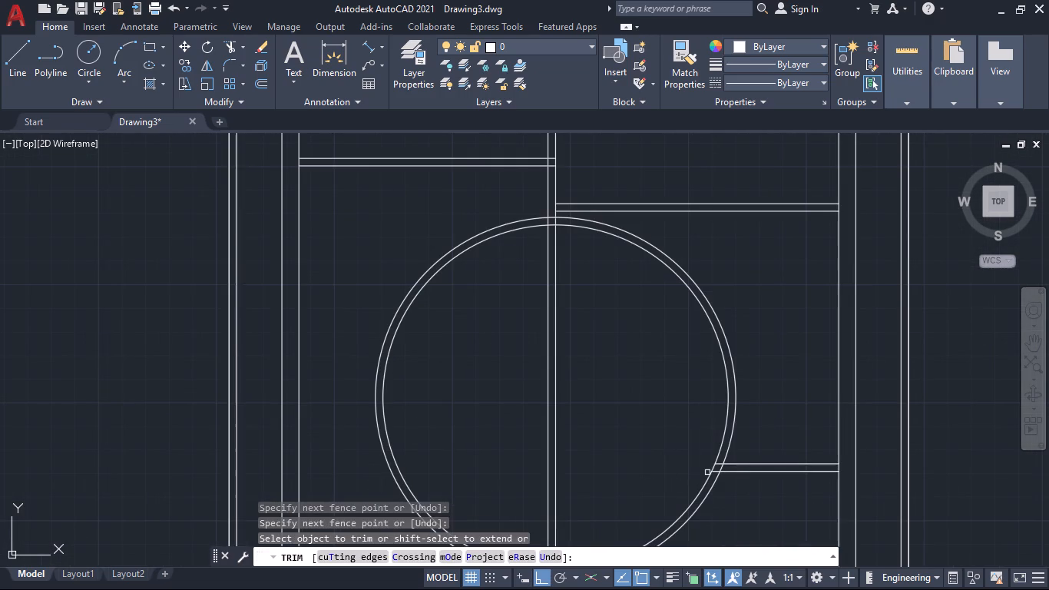
scroll(710, 469, up, 3)
click(745, 441)
click(723, 489)
Examine the partitions around the circular wall and the rooms above it in the upper part of the plan.
scroll(657, 441, down, 6)
scroll(606, 359, up, 2)
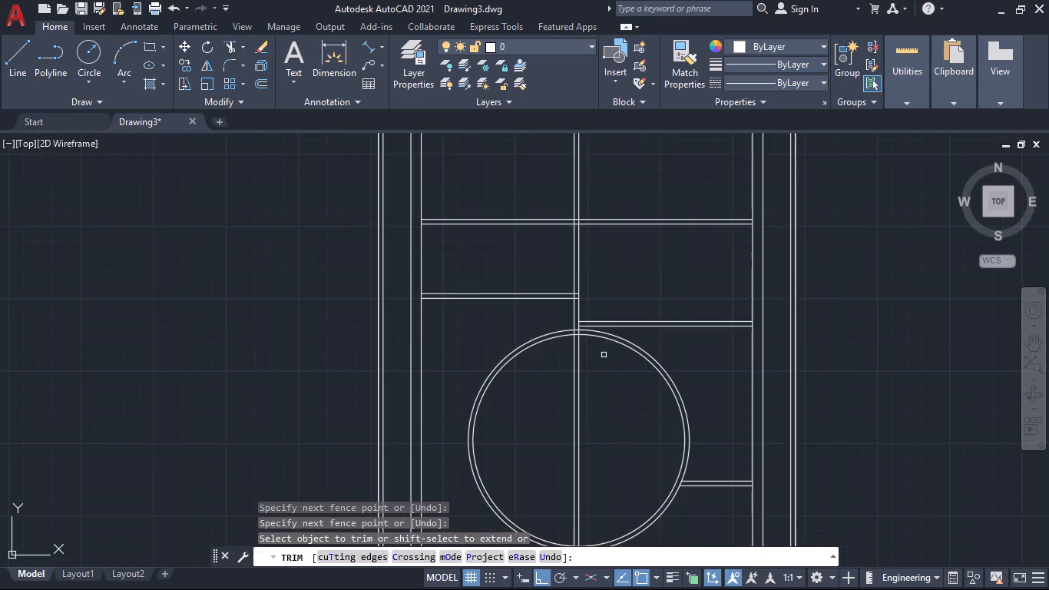
scroll(604, 354, up, 5)
scroll(609, 334, down, 4)
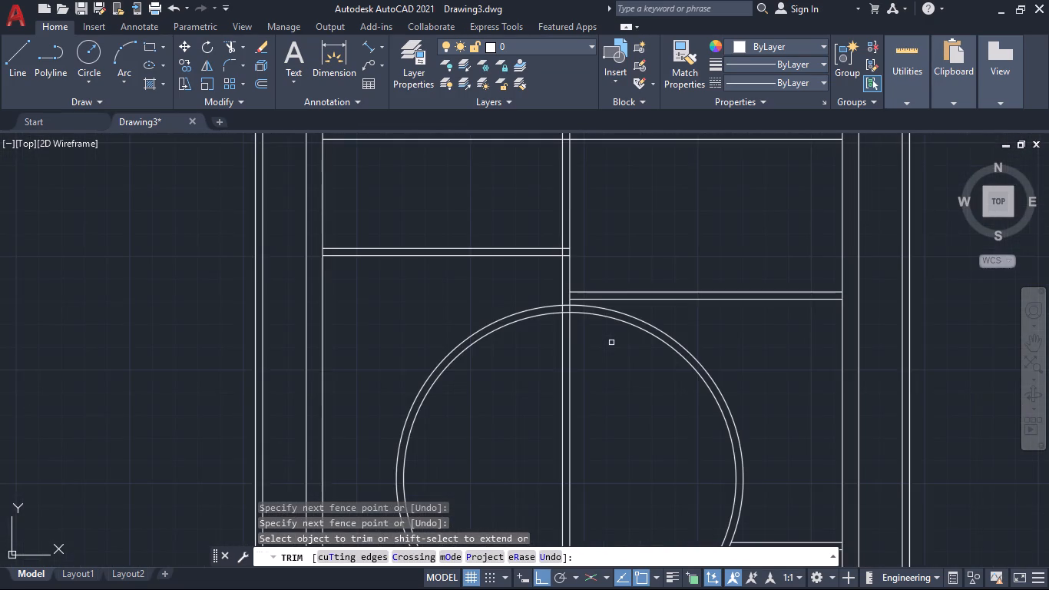
middle_drag(611, 343, 587, 402)
scroll(607, 358, up, 1)
scroll(644, 359, down, 2)
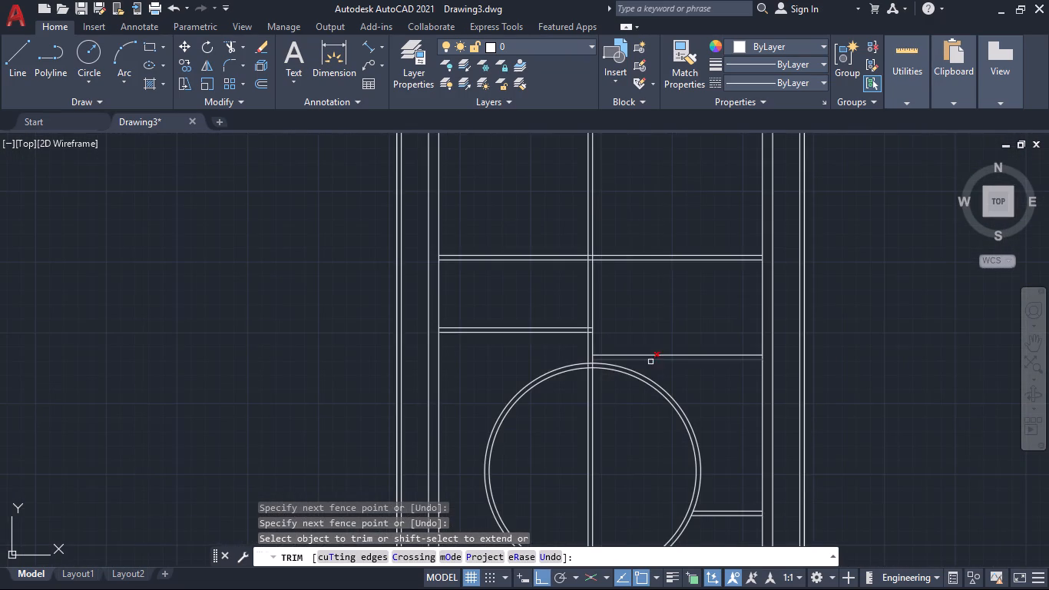
scroll(682, 292, down, 1)
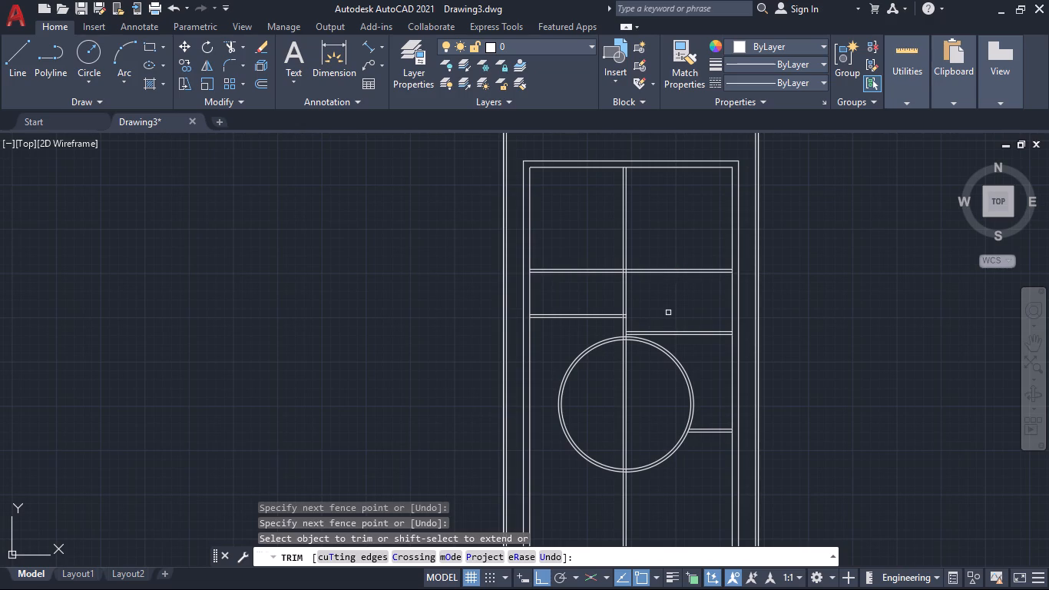
key(Escape)
Break the vertical partition's right line at points where it meets the full-width horizontal partition and the right-hand partition above the circle.
text(brea)
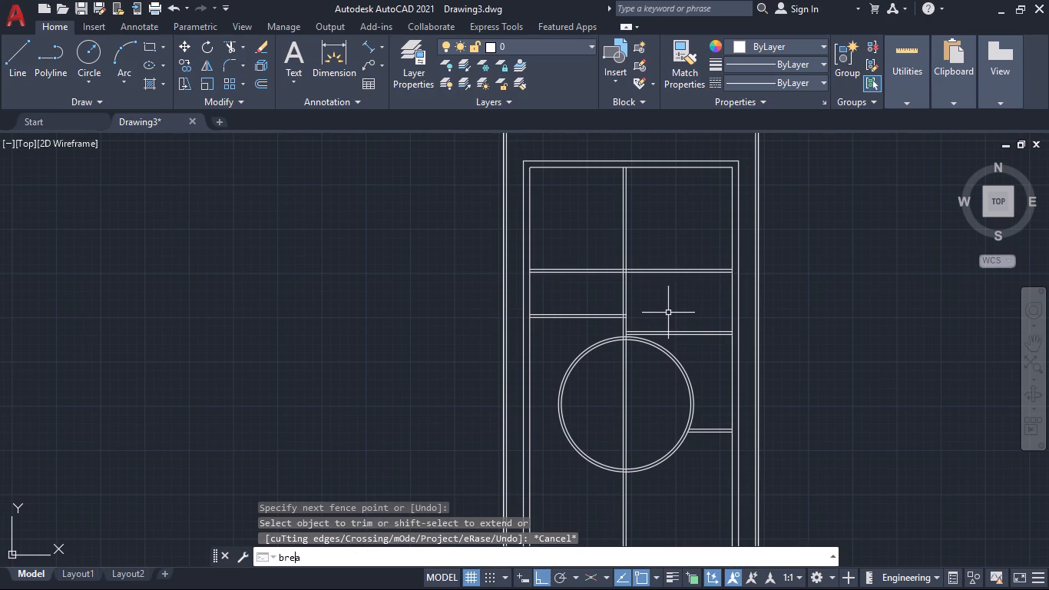
click(332, 485)
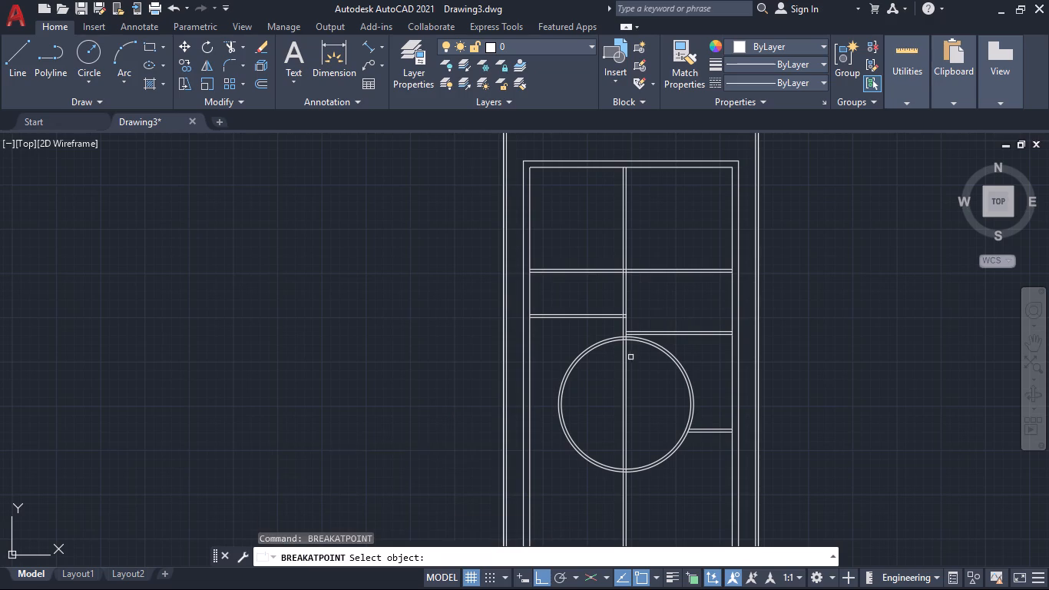
scroll(634, 353, up, 2)
middle_drag(637, 350, 604, 490)
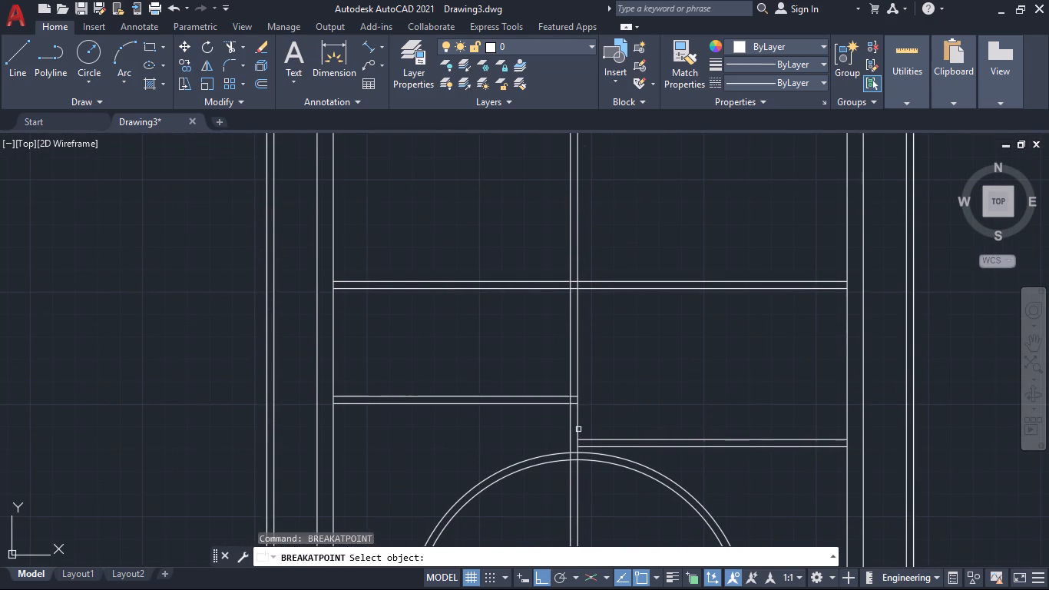
click(578, 424)
click(581, 440)
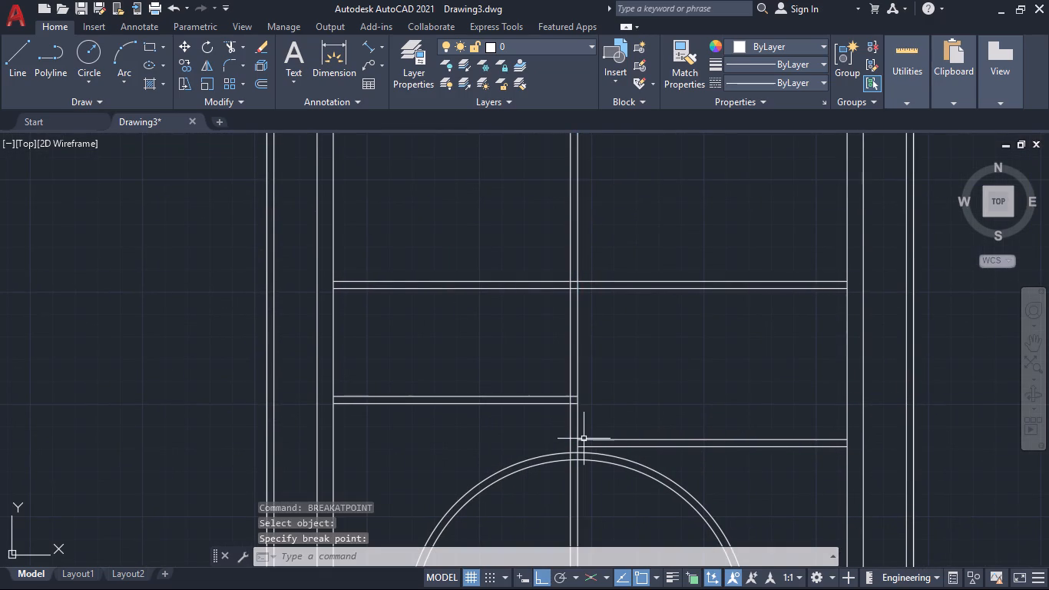
key(Return)
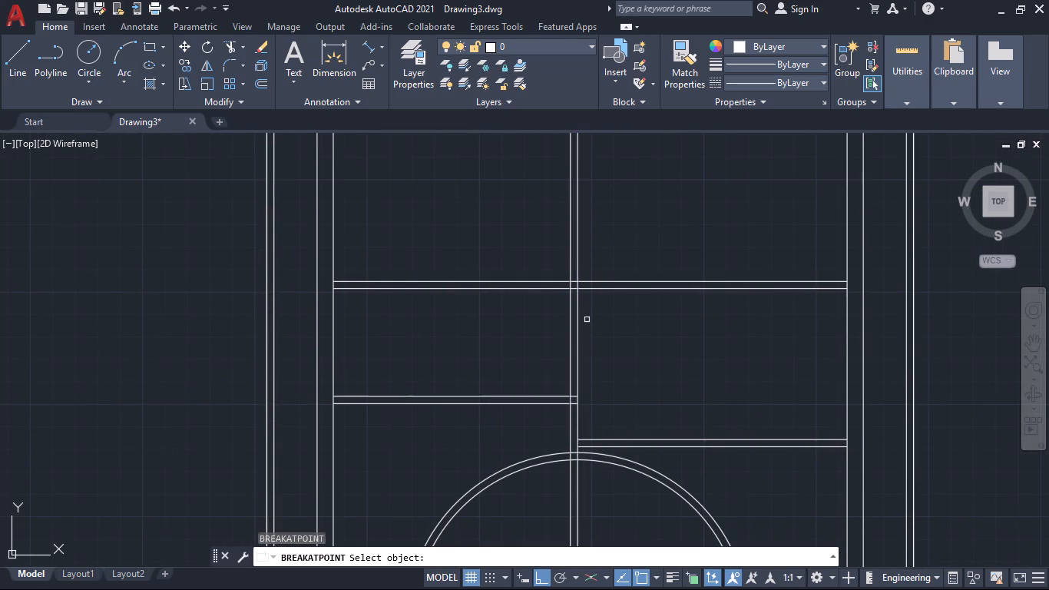
click(581, 313)
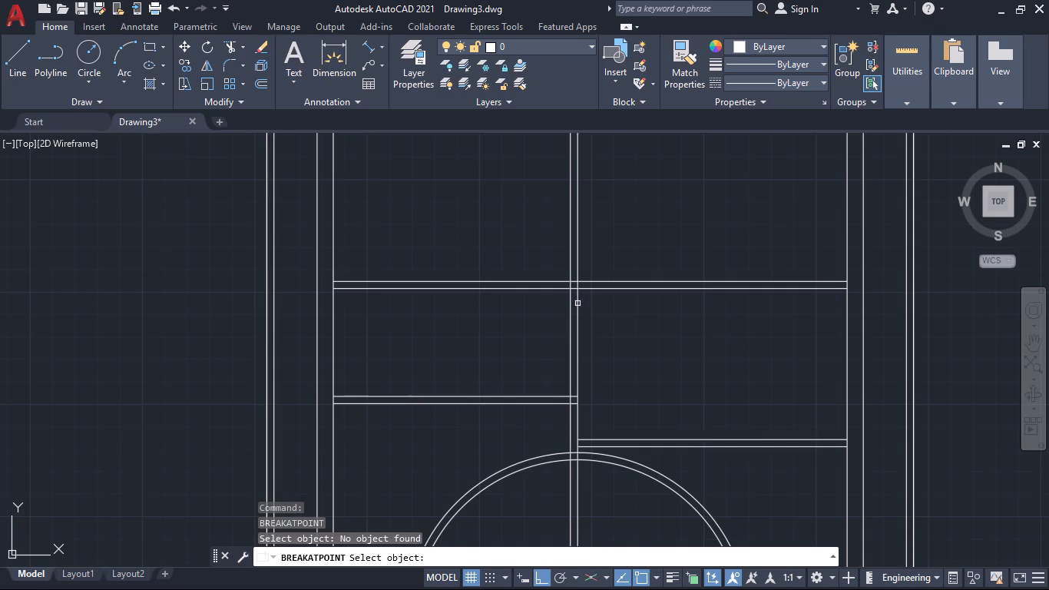
click(577, 303)
click(581, 291)
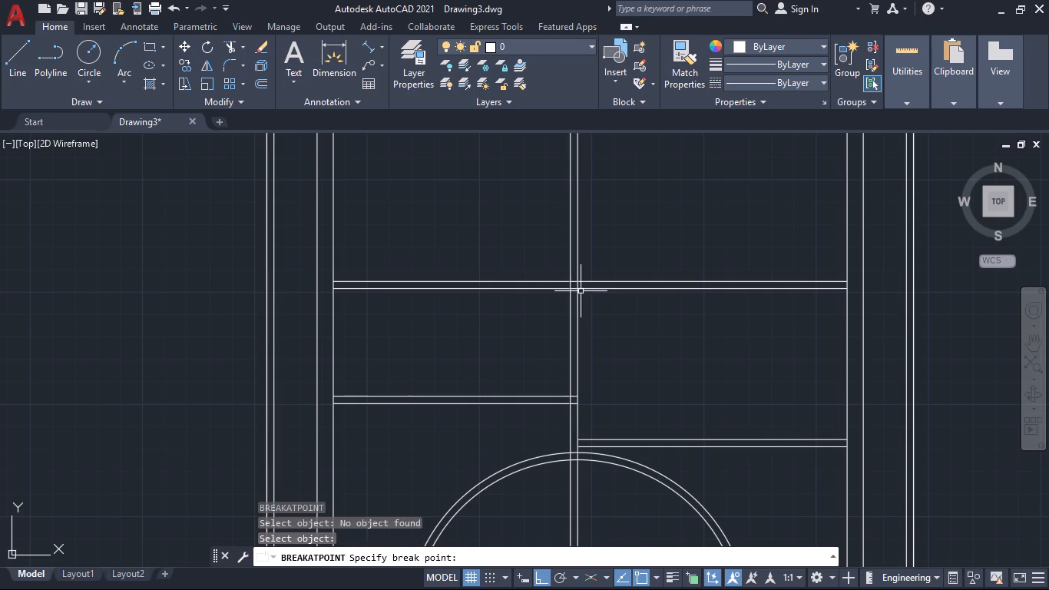
Offset the broken-out segment of the vertical partition's right line 3' to the right, into the room above the circle.
scroll(688, 383, down, 2)
scroll(683, 380, up, 1)
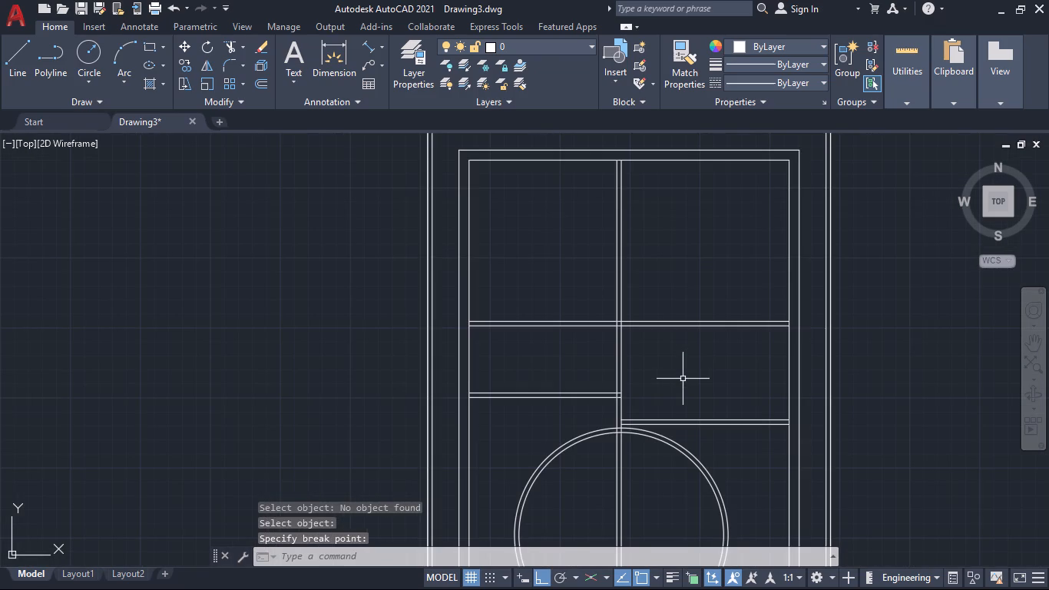
key(o)
key(Return)
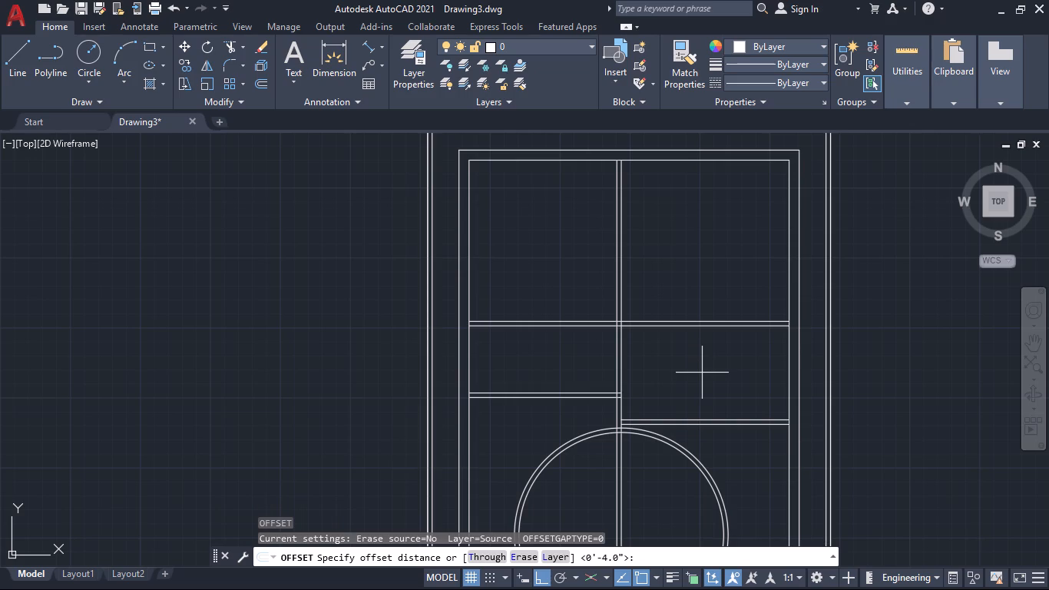
text(3')
key(Return)
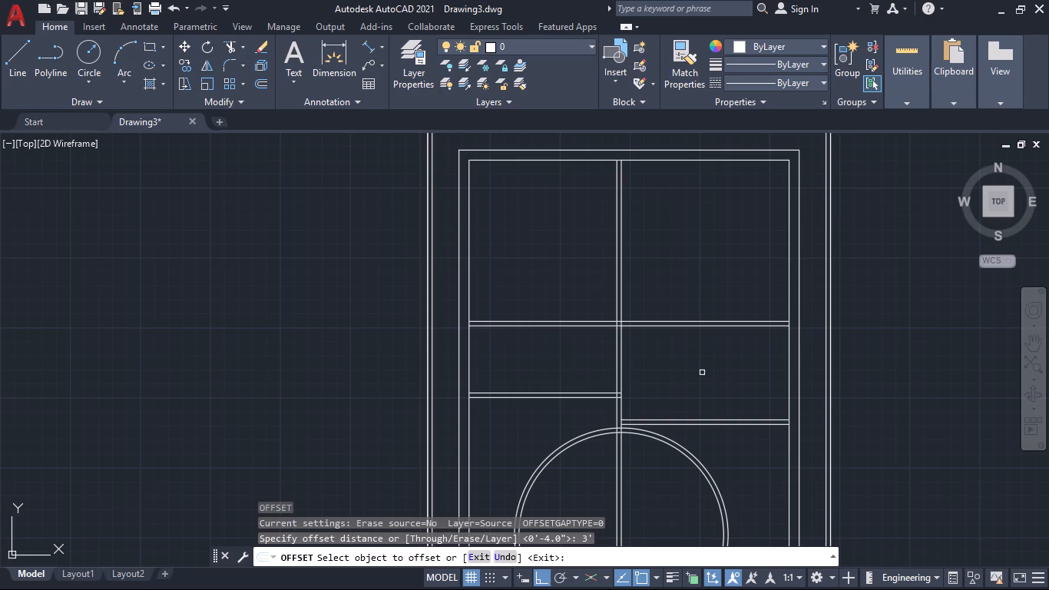
click(624, 360)
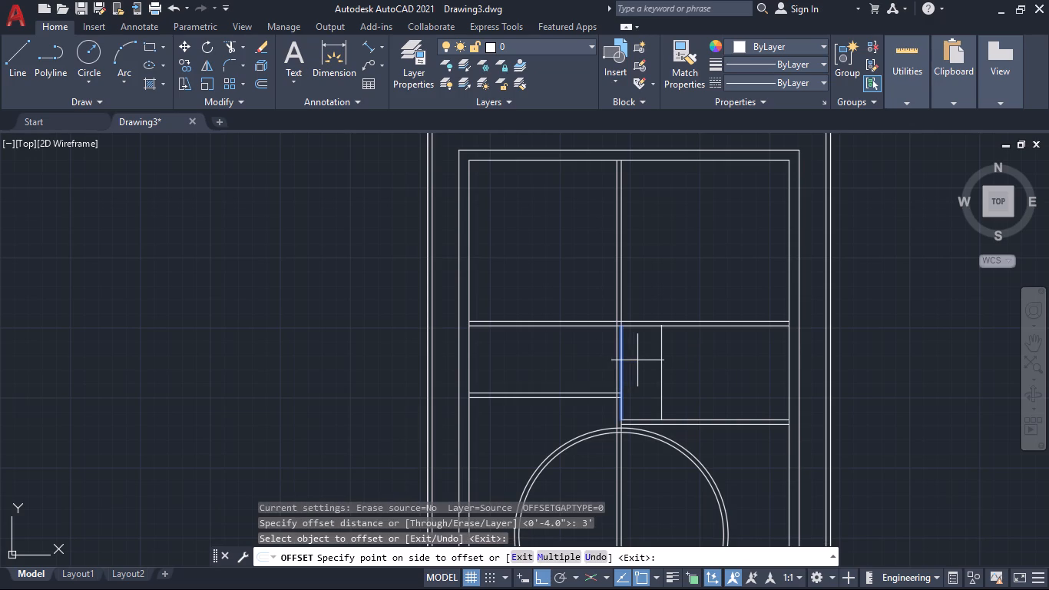
click(638, 359)
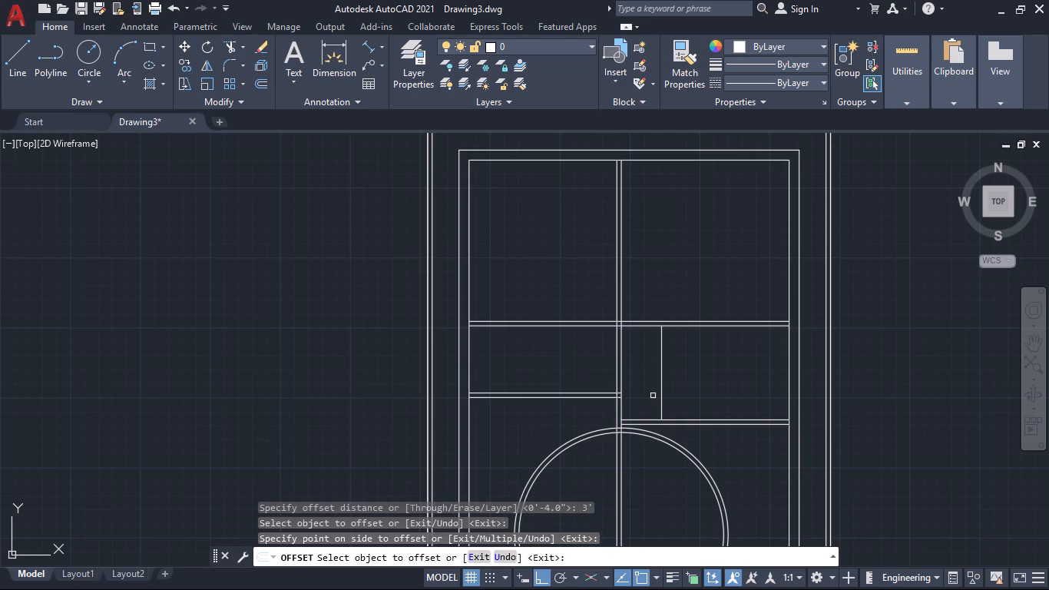
Offset the new vertical line 4" to the right to form a partition in the room right of the central partition.
key(space)
key(space)
text(4")
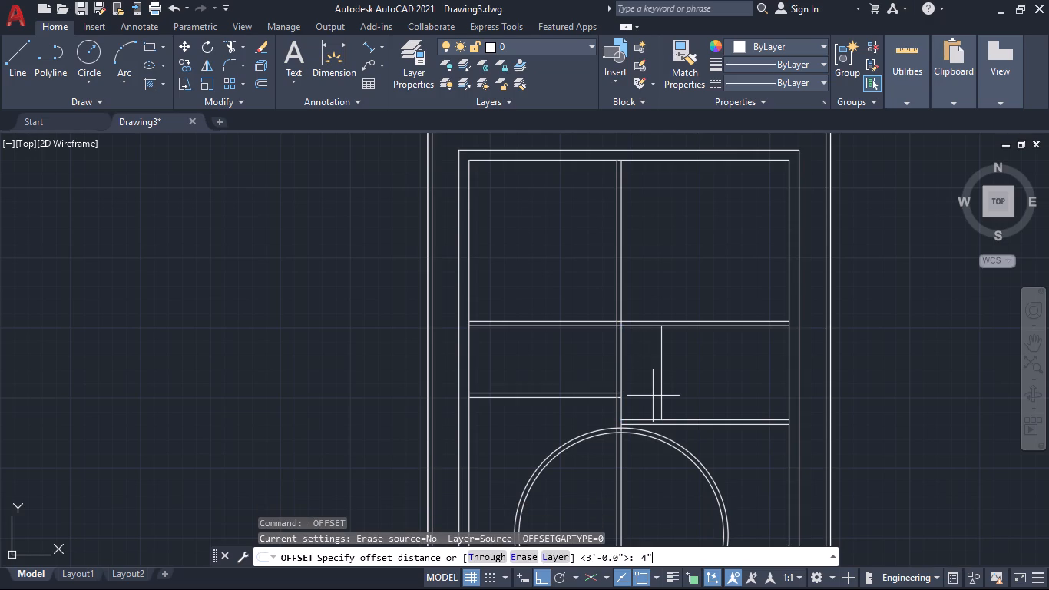
key(Return)
click(660, 386)
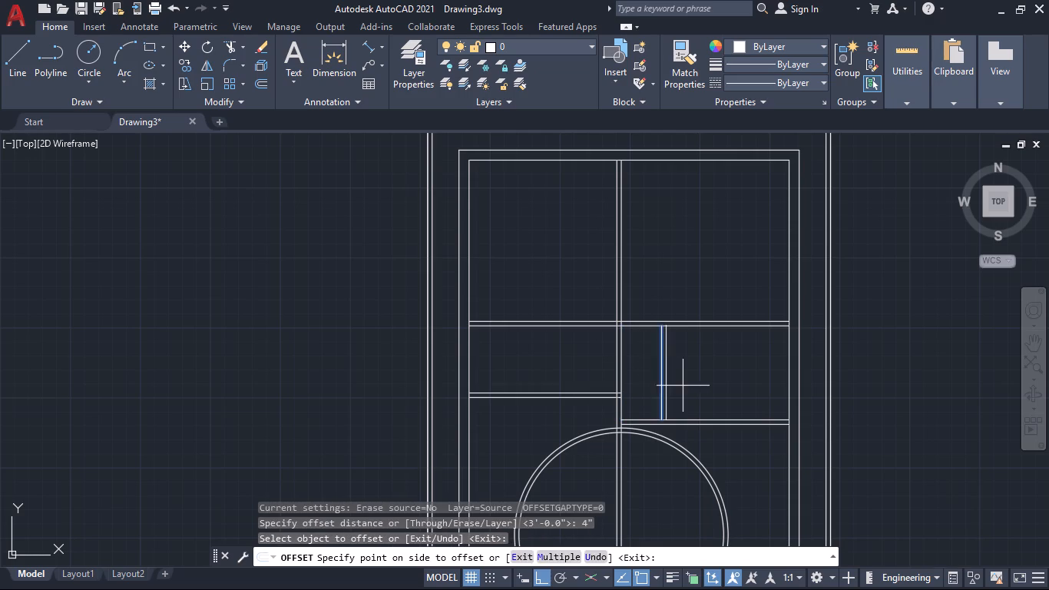
click(687, 383)
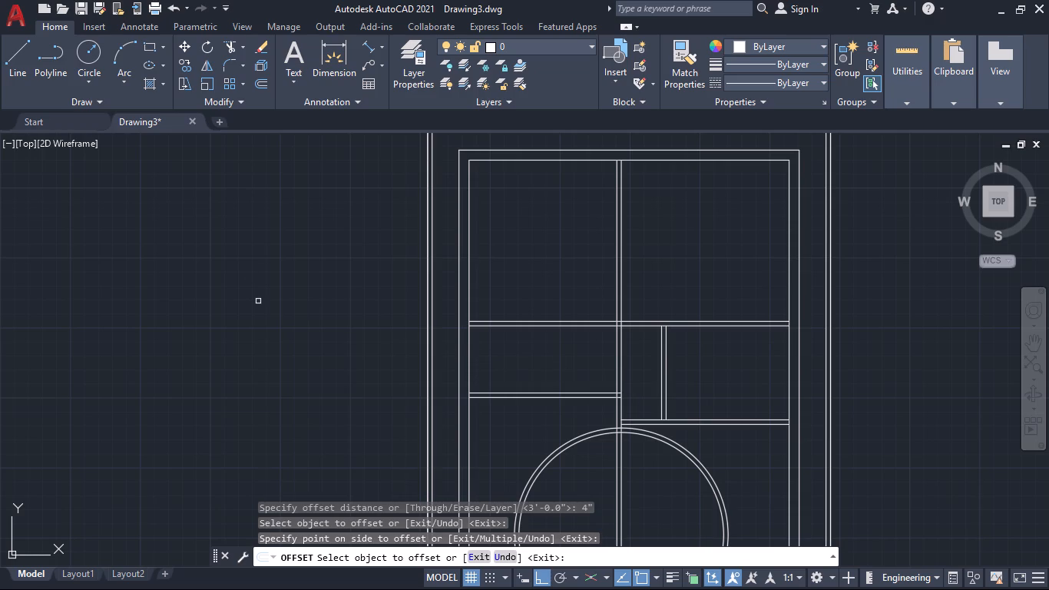
key(Escape)
Break the left wall's inner face line at points where it meets the short left-hand partition and the full-width horizontal partition.
key(grave)
text(brea)
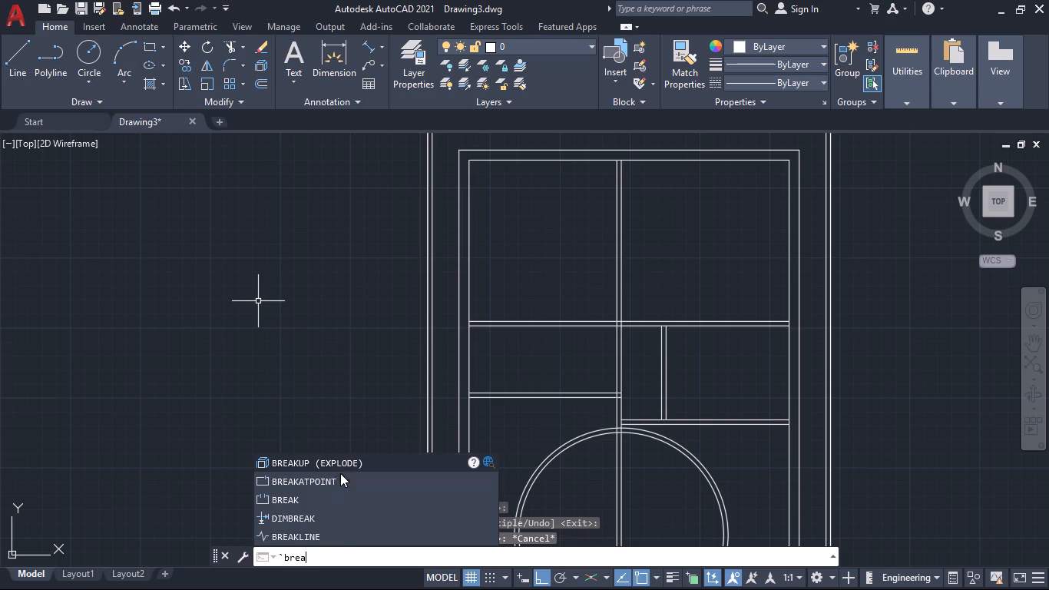
click(339, 481)
click(467, 374)
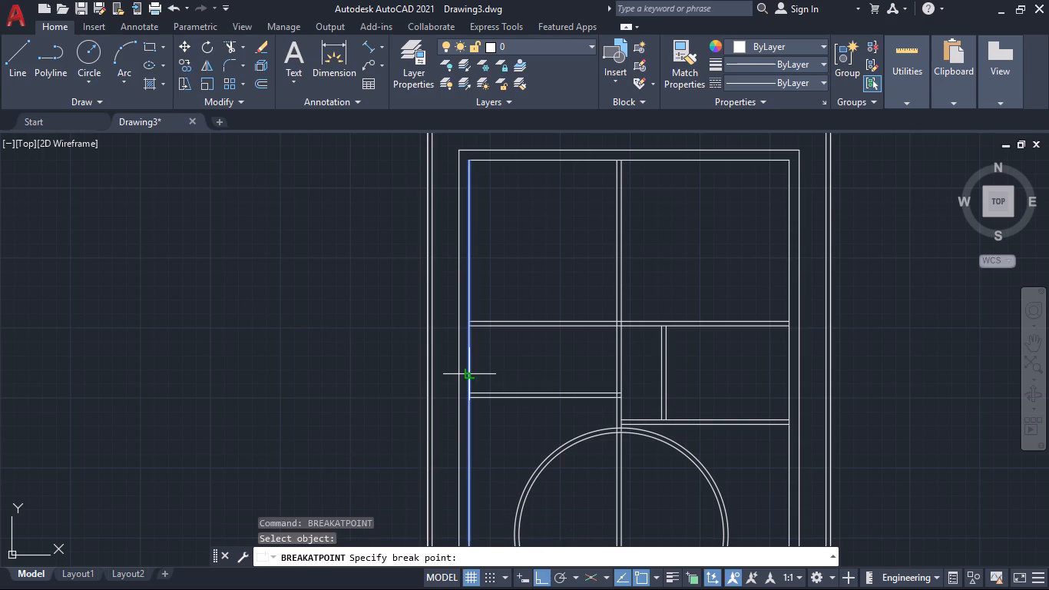
click(470, 393)
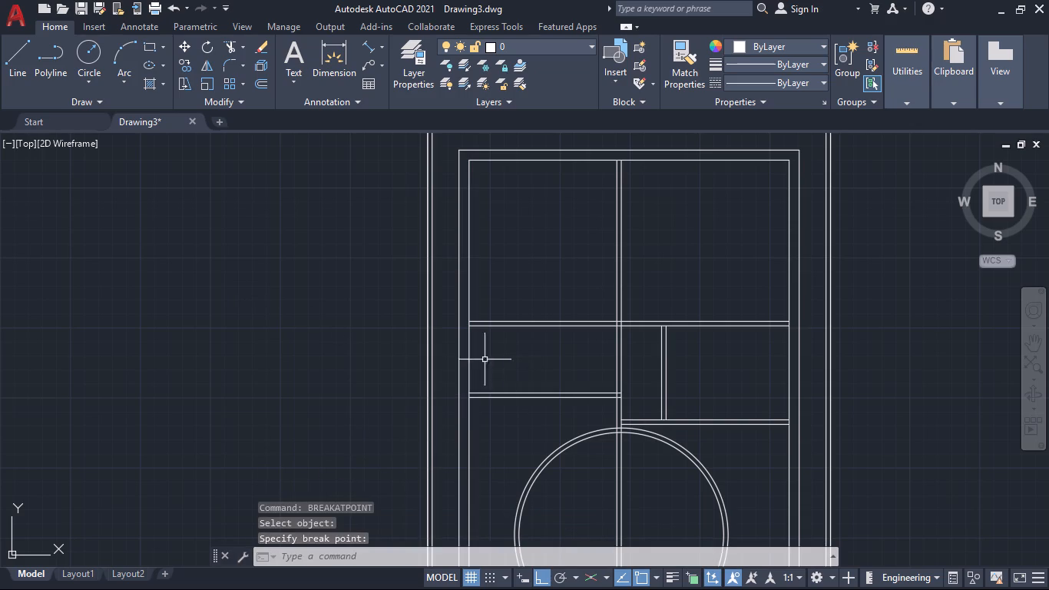
key(Return)
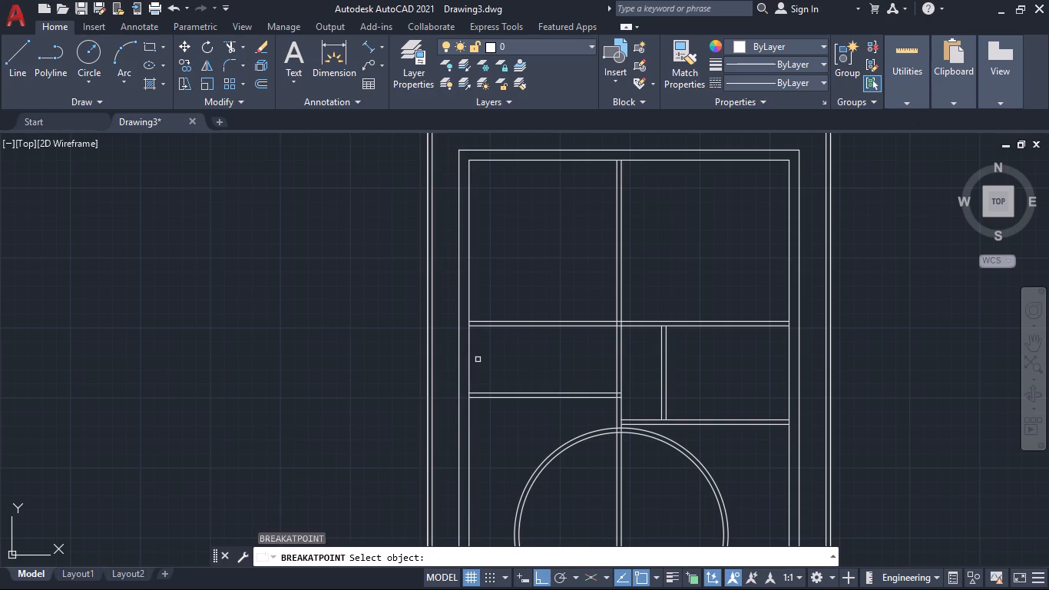
click(467, 356)
scroll(470, 335, up, 3)
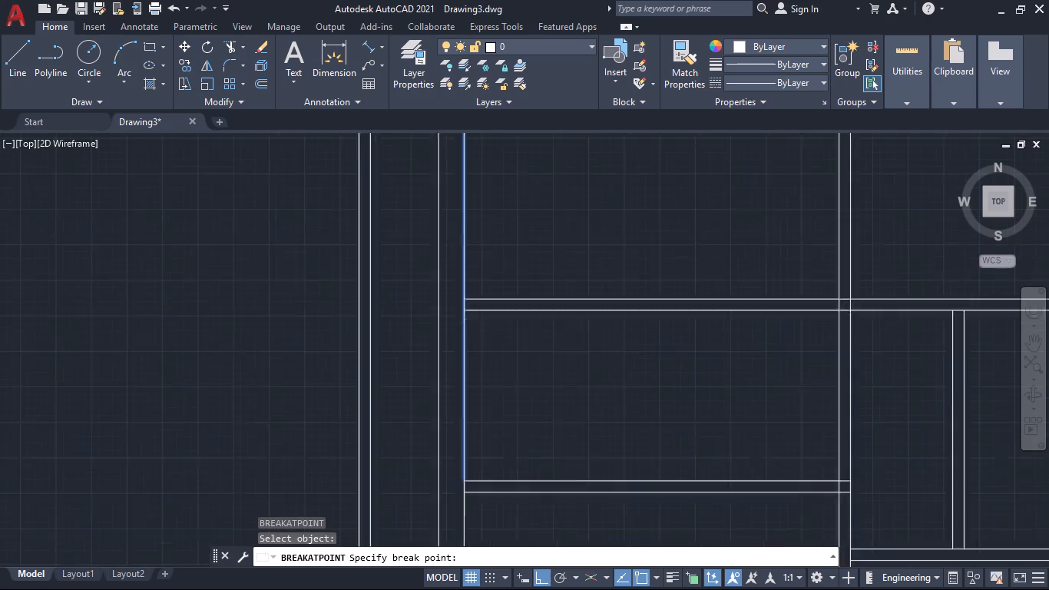
click(462, 296)
Offset the broken-out segment of the left wall's inner face 7' to the right, into the small left room.
scroll(558, 351, down, 2)
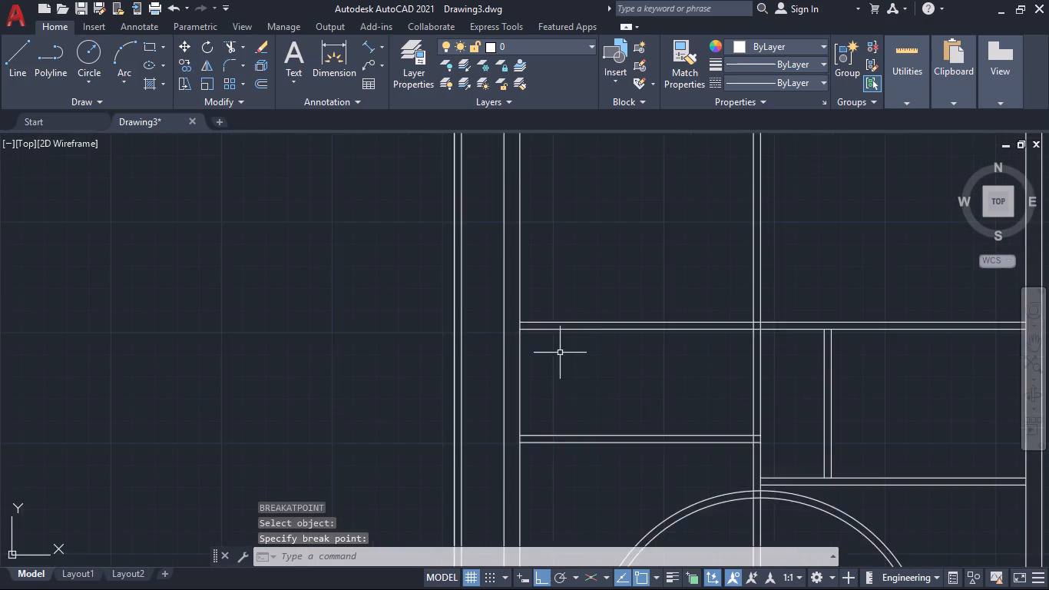
scroll(567, 369, down, 1)
middle_drag(567, 373, 457, 367)
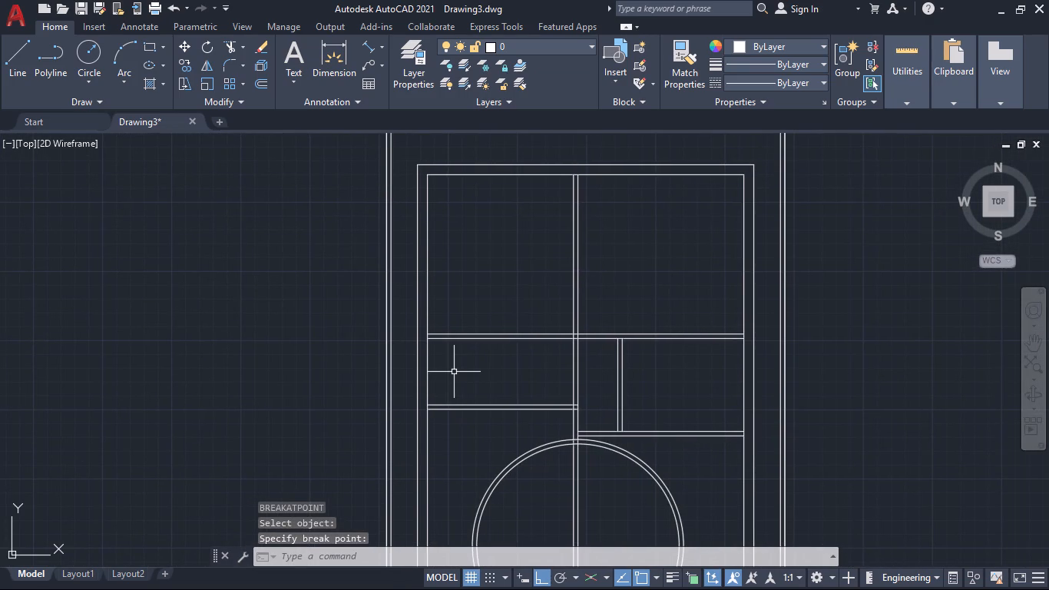
key(o)
key(Return)
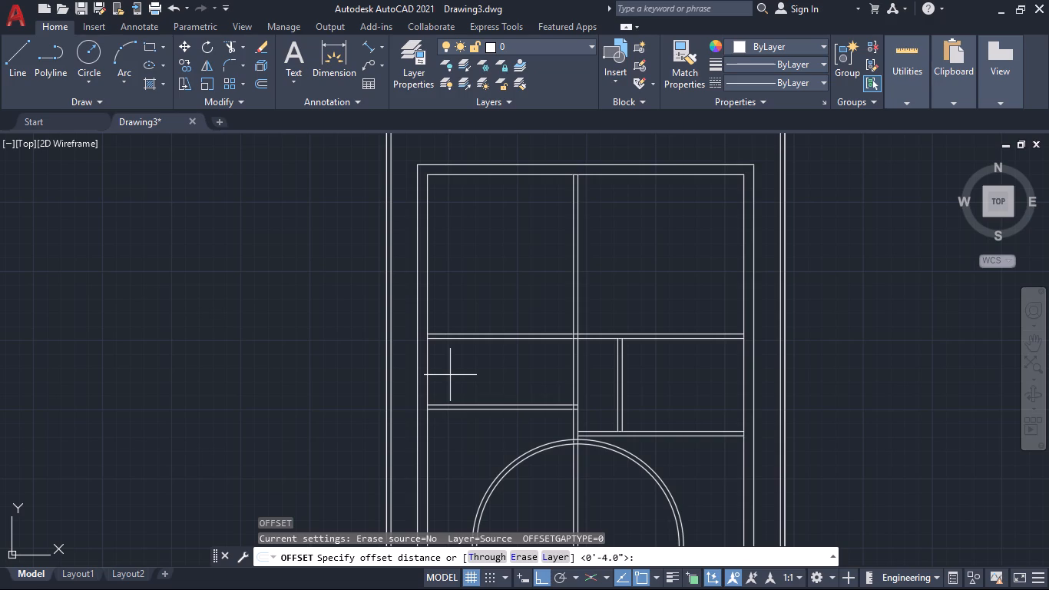
key(5)
key(BackSpace)
key(7)
key(apostrophe)
key(Return)
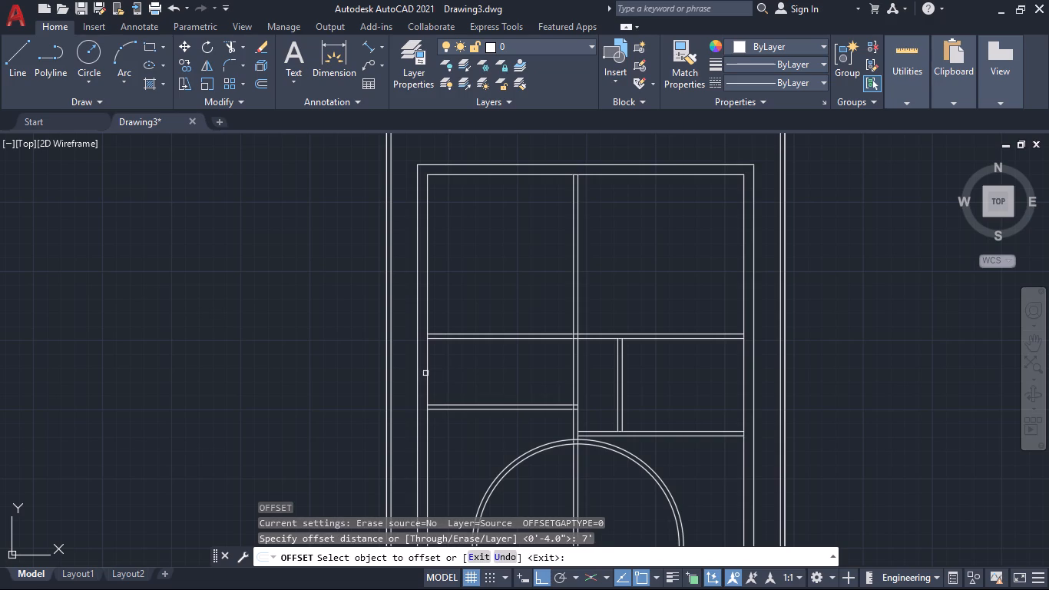
click(429, 373)
click(491, 377)
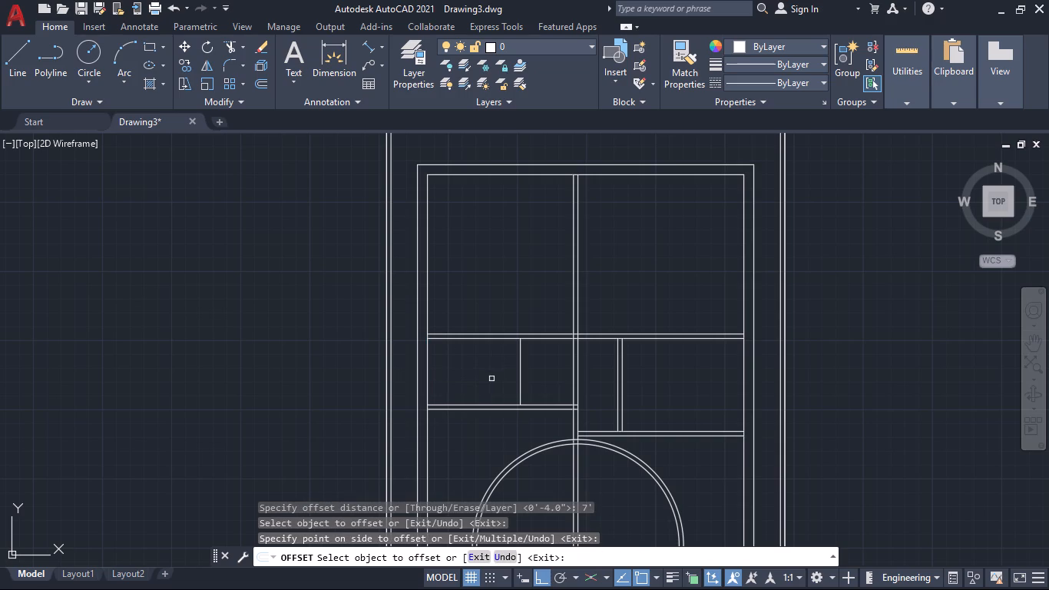
Offset the new vertical line in the small left room 4" to the right to form a partition.
key(space)
key(space)
text(4")
key(Return)
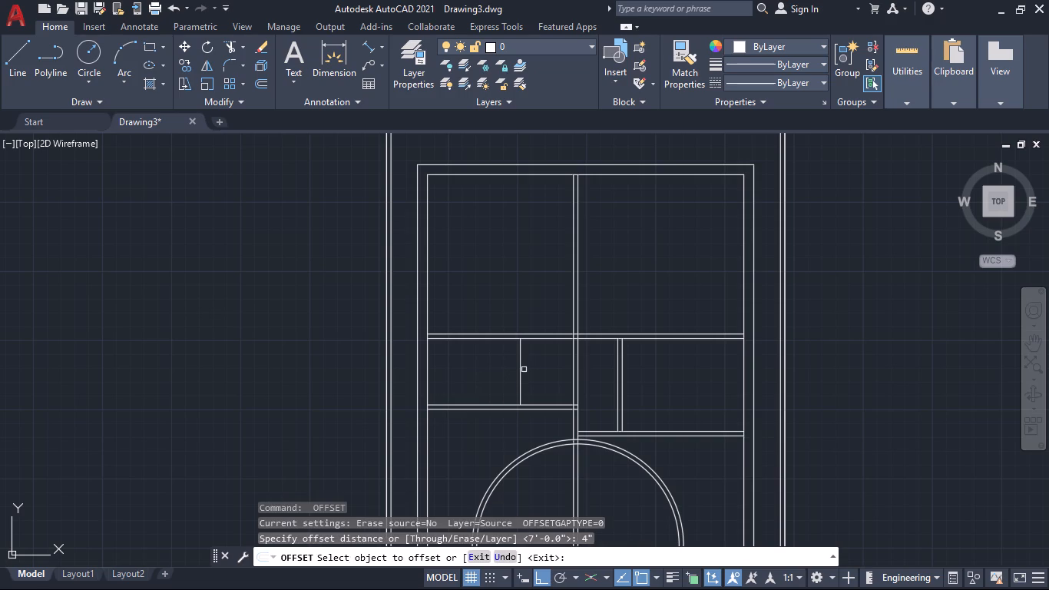
click(521, 374)
click(535, 374)
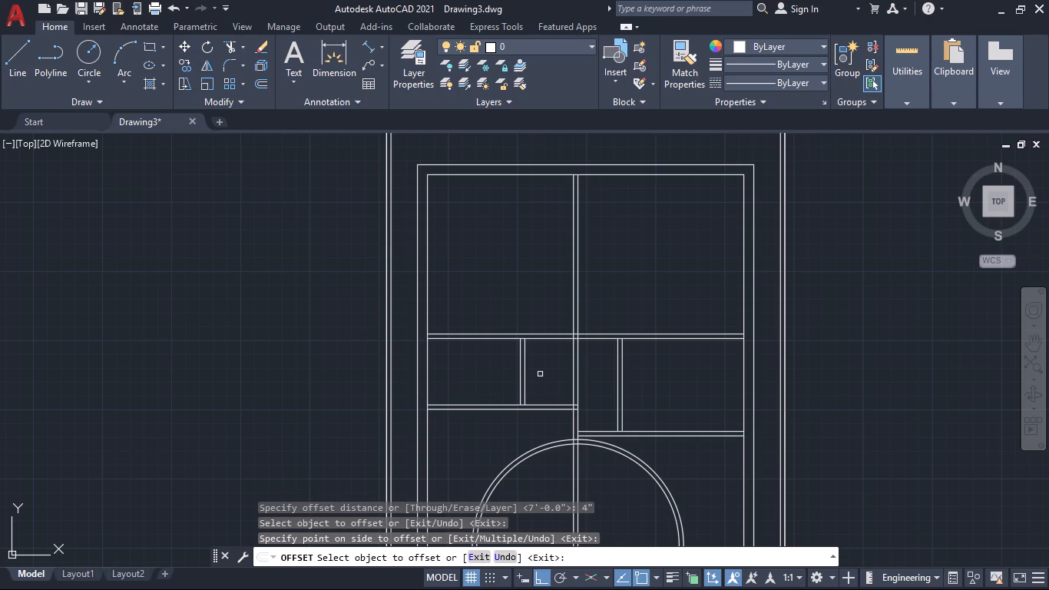
scroll(536, 377, down, 1)
scroll(539, 378, up, 1)
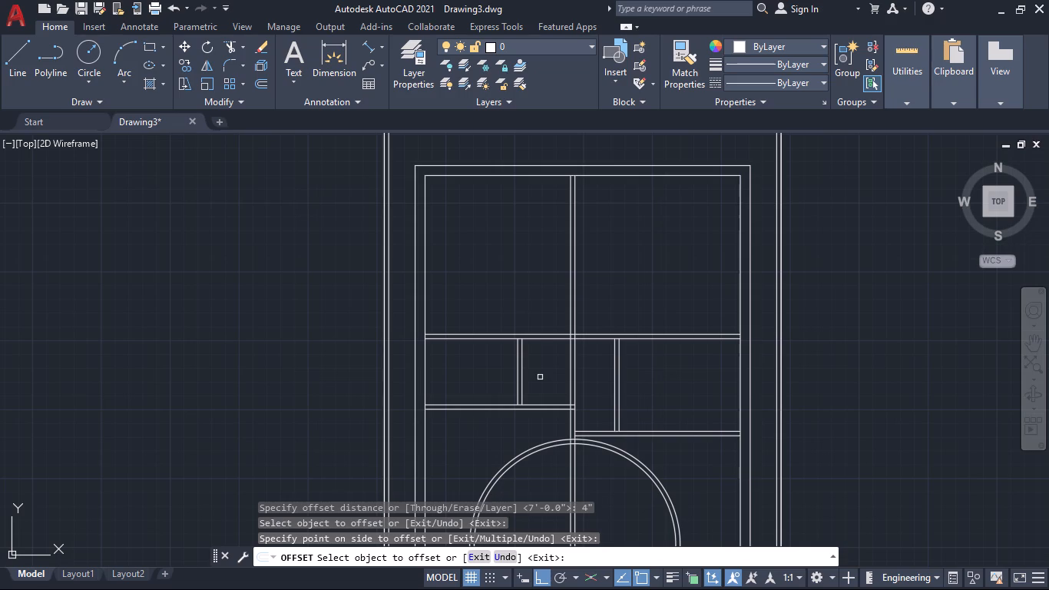
Examine the partition layout around the central circular wall and end the Offset command.
scroll(541, 377, down, 1)
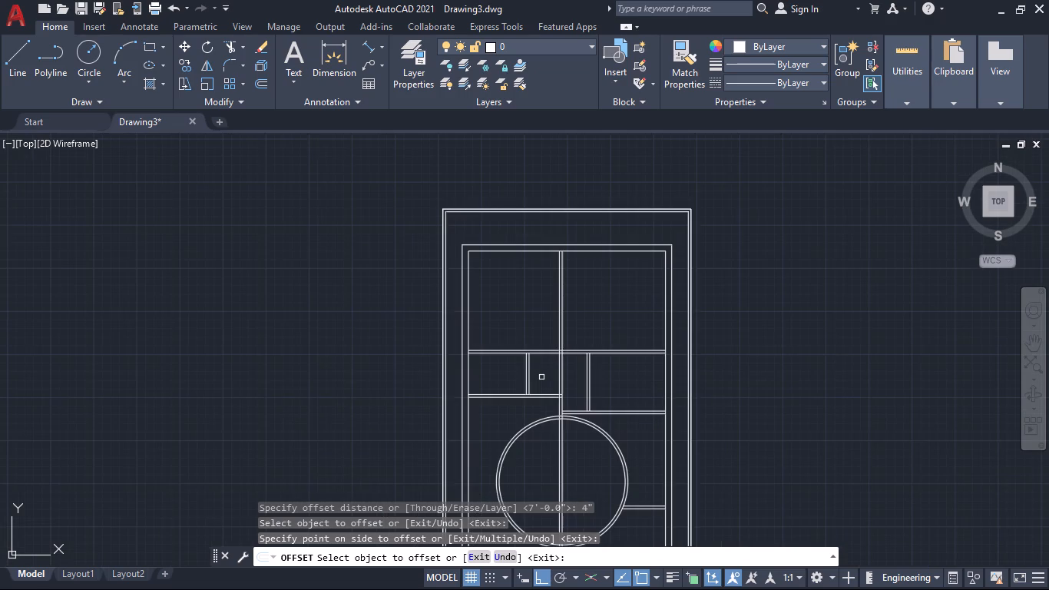
scroll(553, 415, down, 1)
middle_drag(544, 442, 539, 413)
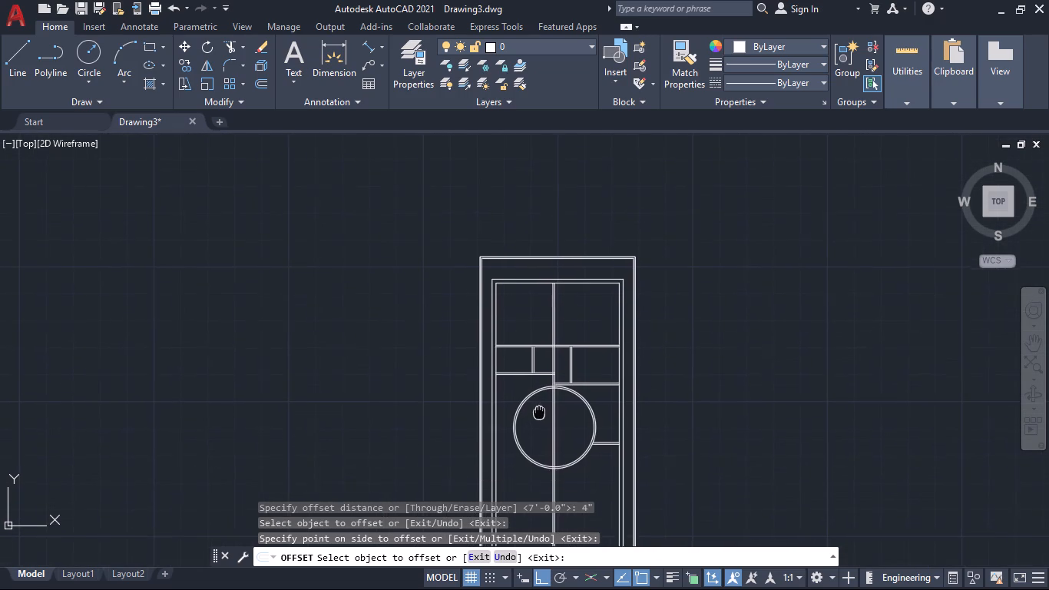
middle_drag(539, 413, 539, 415)
scroll(539, 417, up, 2)
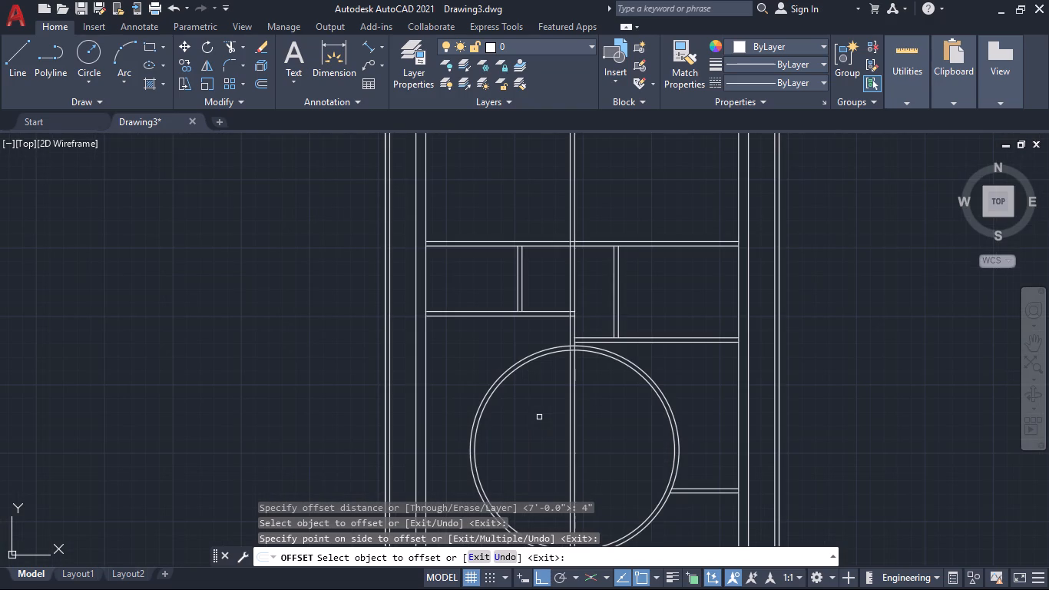
scroll(539, 417, up, 1)
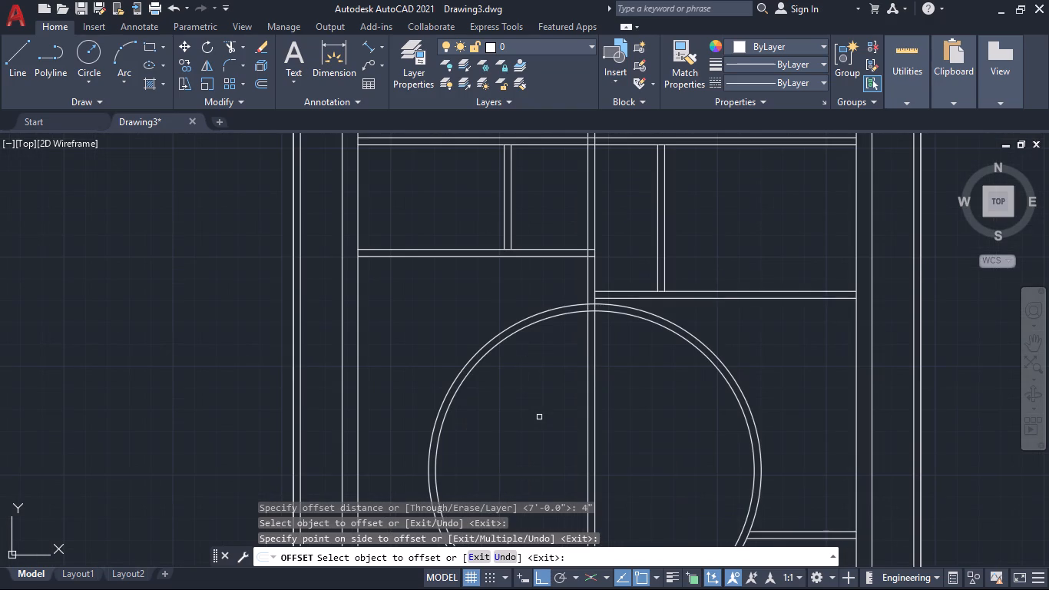
scroll(539, 417, down, 2)
middle_drag(540, 426, 538, 385)
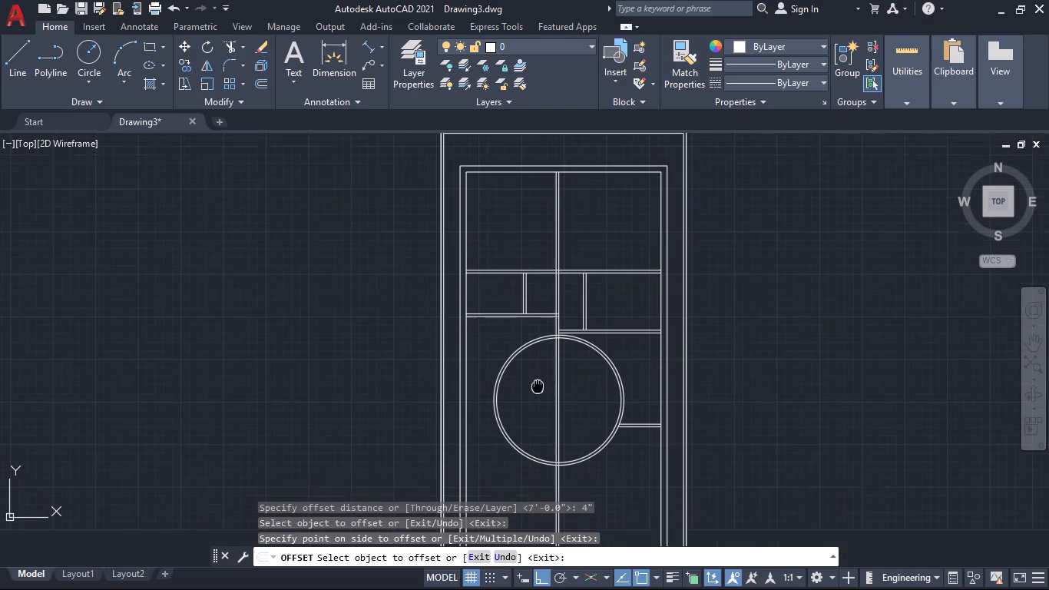
middle_drag(538, 385, 540, 347)
scroll(541, 350, down, 1)
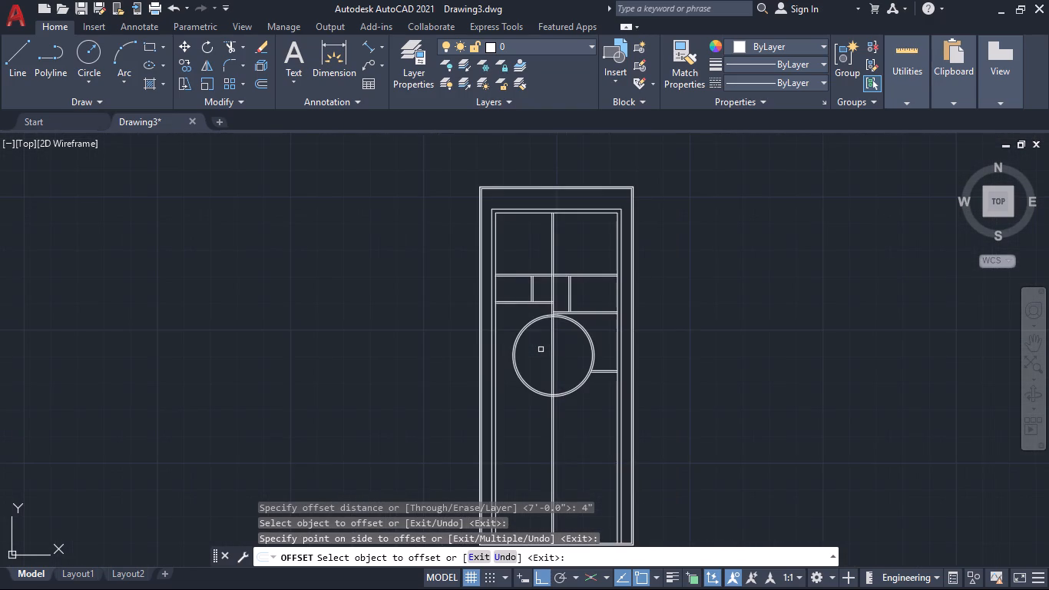
scroll(541, 350, up, 2)
scroll(541, 350, down, 1)
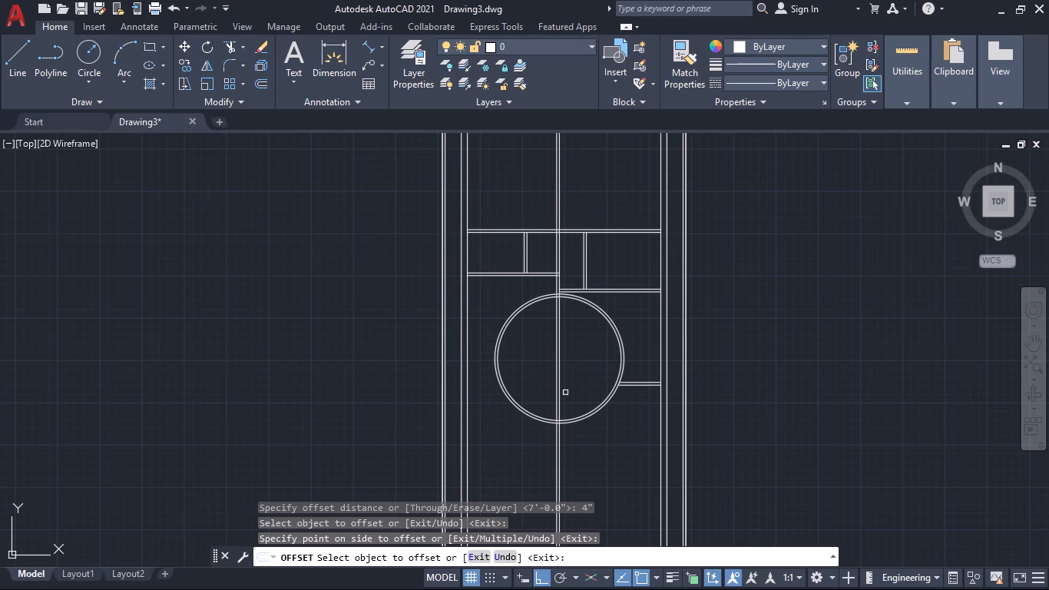
key(Escape)
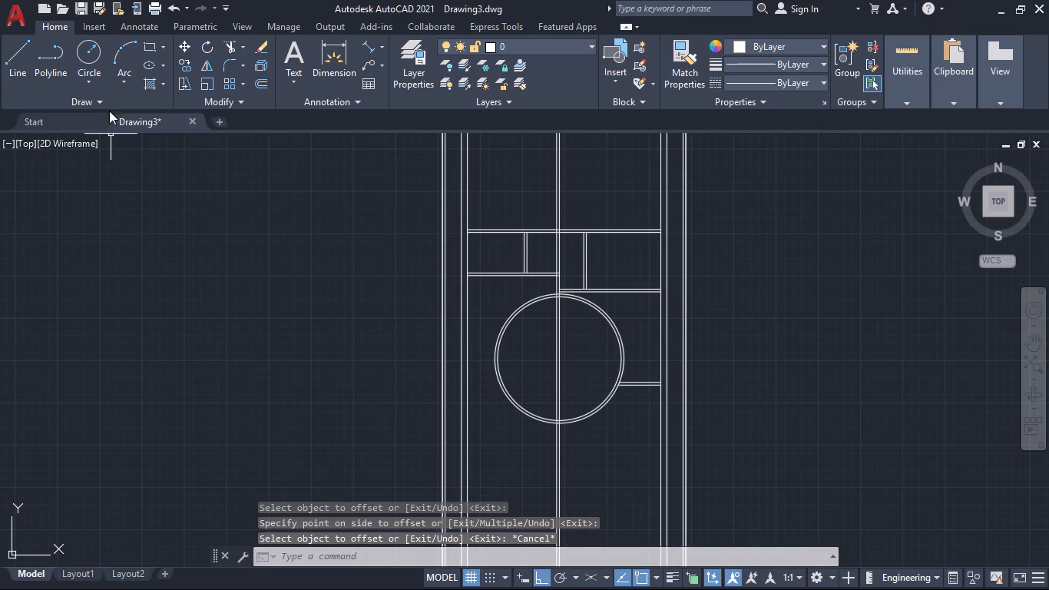
Draw a circle concentric with the central circular wall, out to the lower end of the short left-hand partition at the central partition.
click(88, 58)
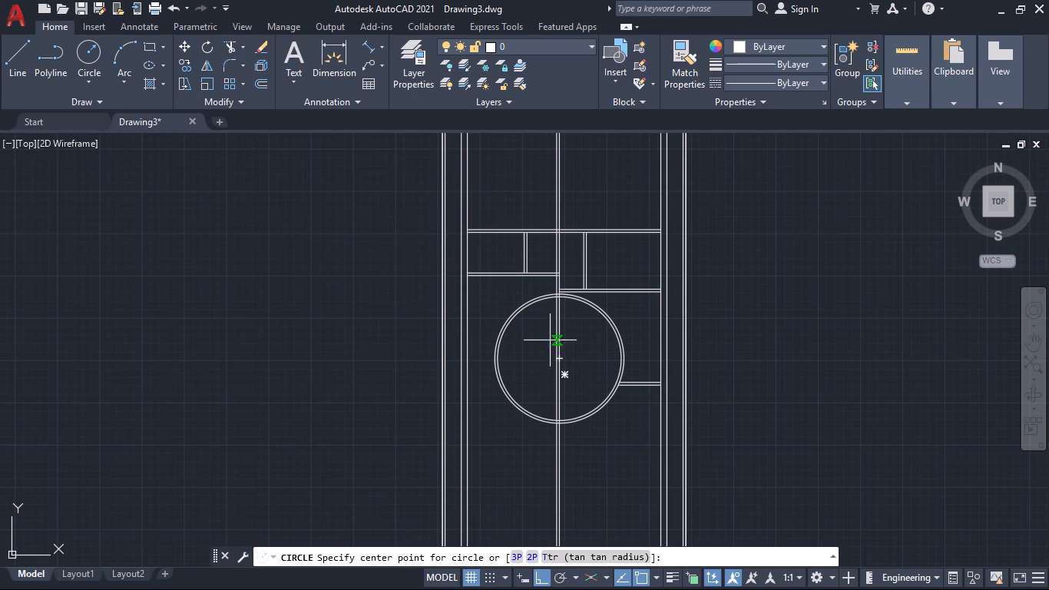
click(558, 357)
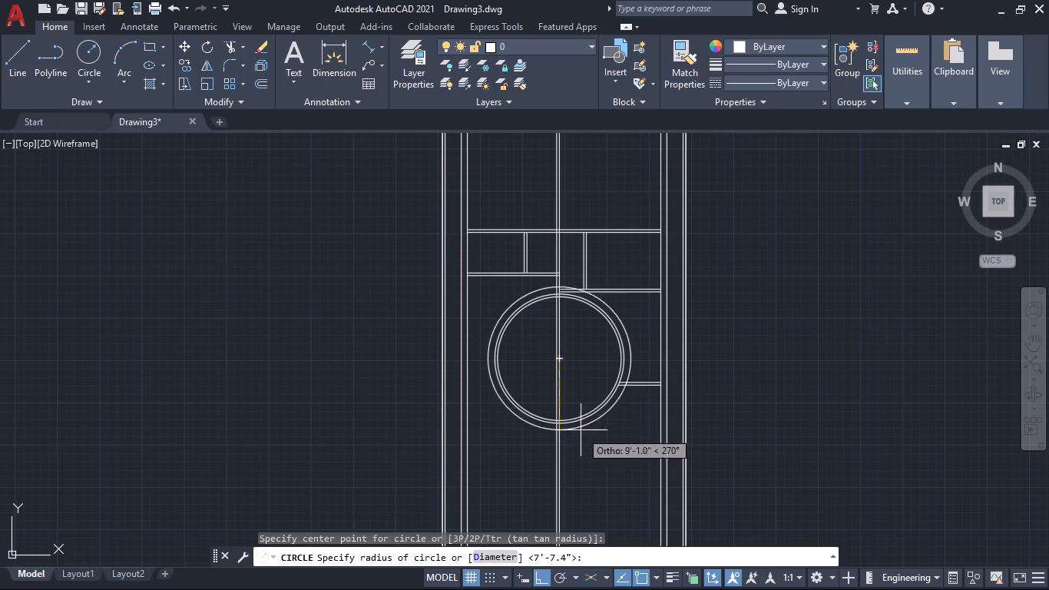
scroll(552, 287, up, 2)
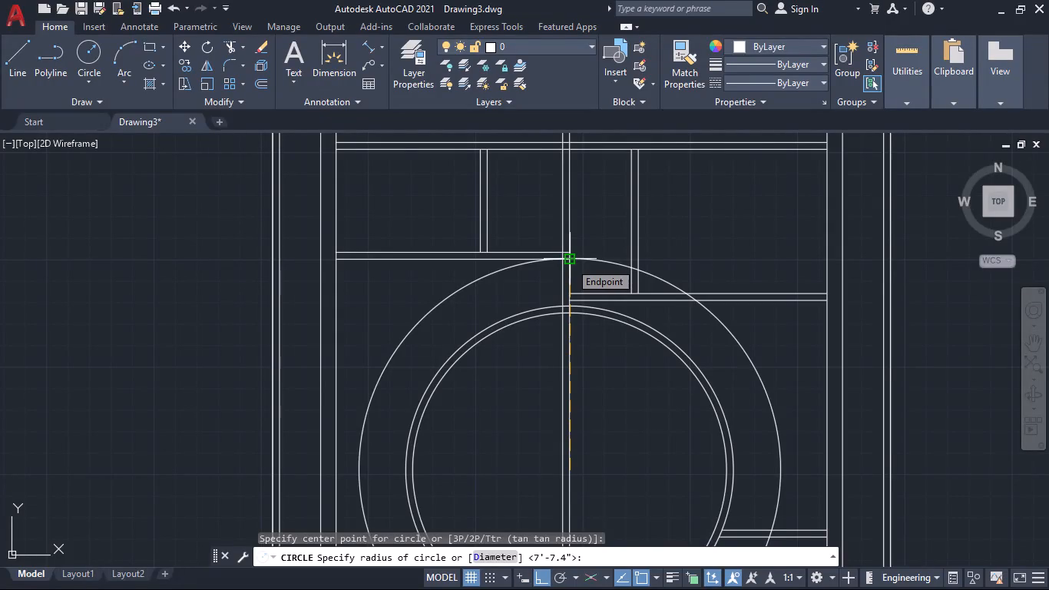
click(570, 262)
Offset the new large circle 9" outward to form a ring around the central circular wall.
scroll(599, 356, down, 3)
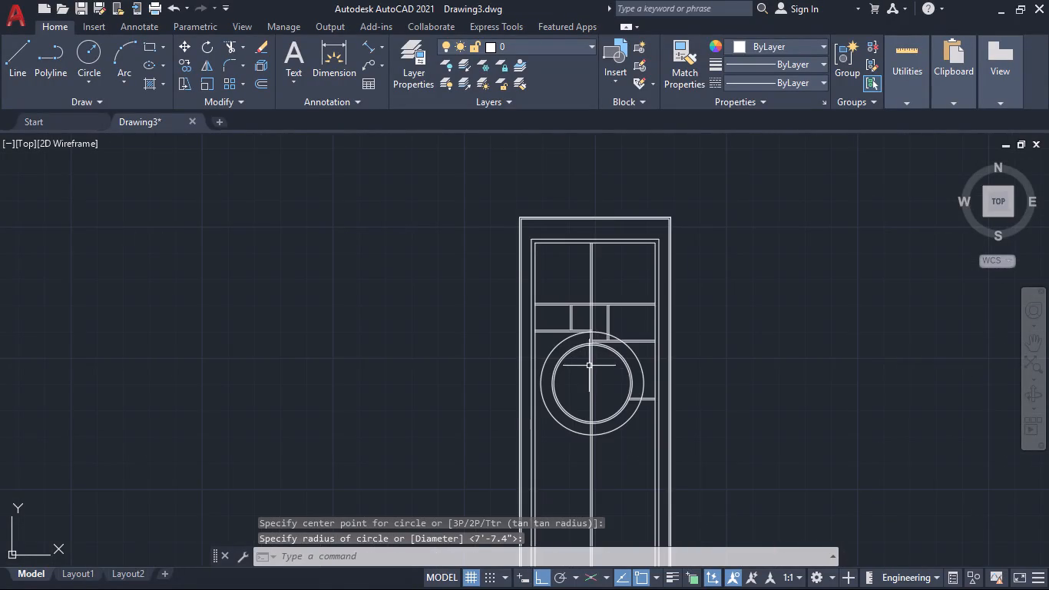
scroll(589, 366, up, 2)
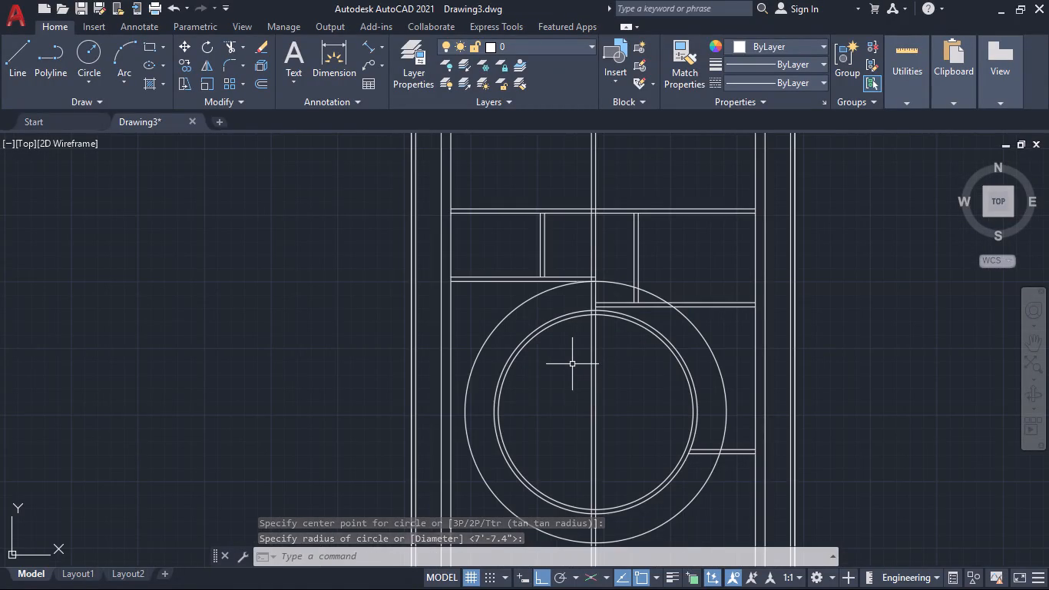
scroll(572, 364, down, 1)
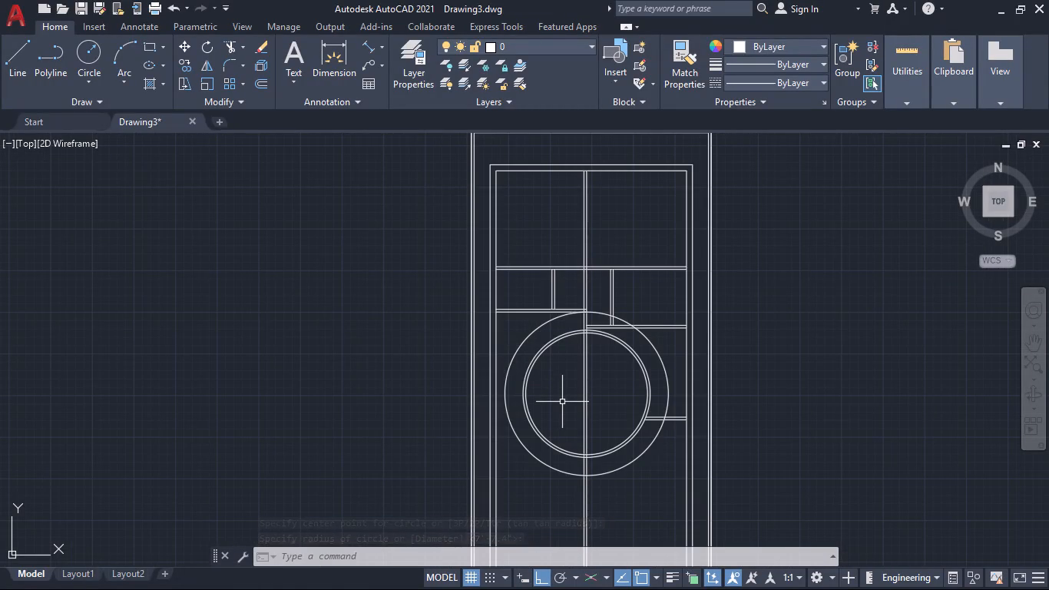
key(o)
key(Return)
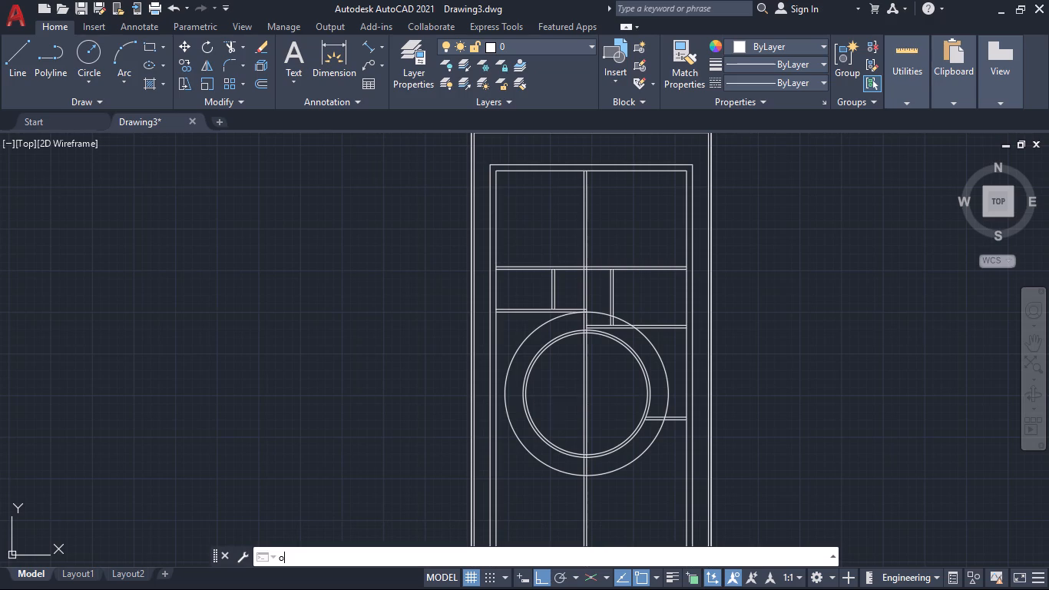
text(9")
key(Return)
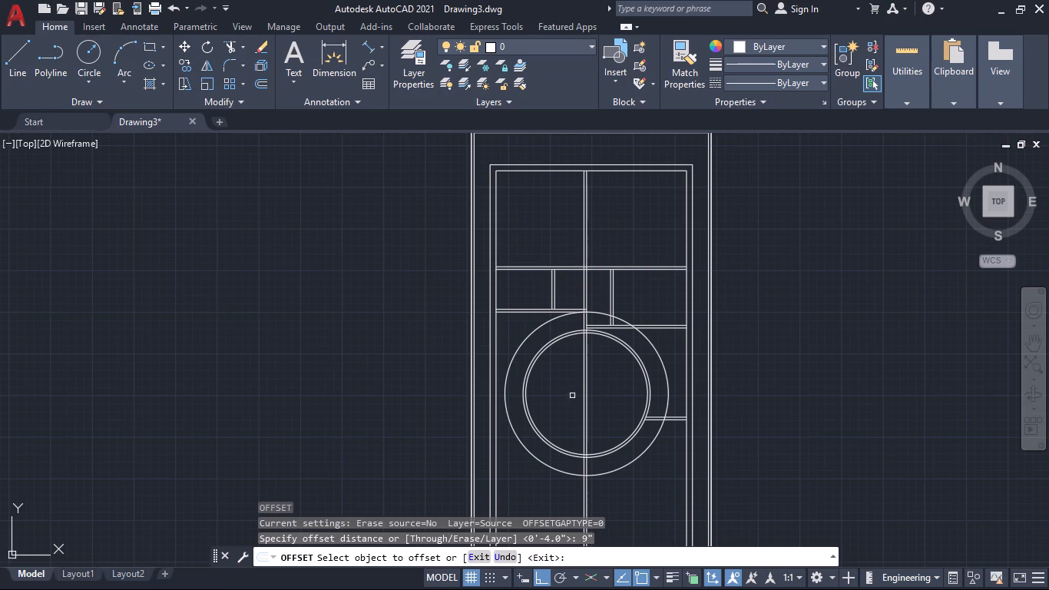
scroll(556, 380, up, 2)
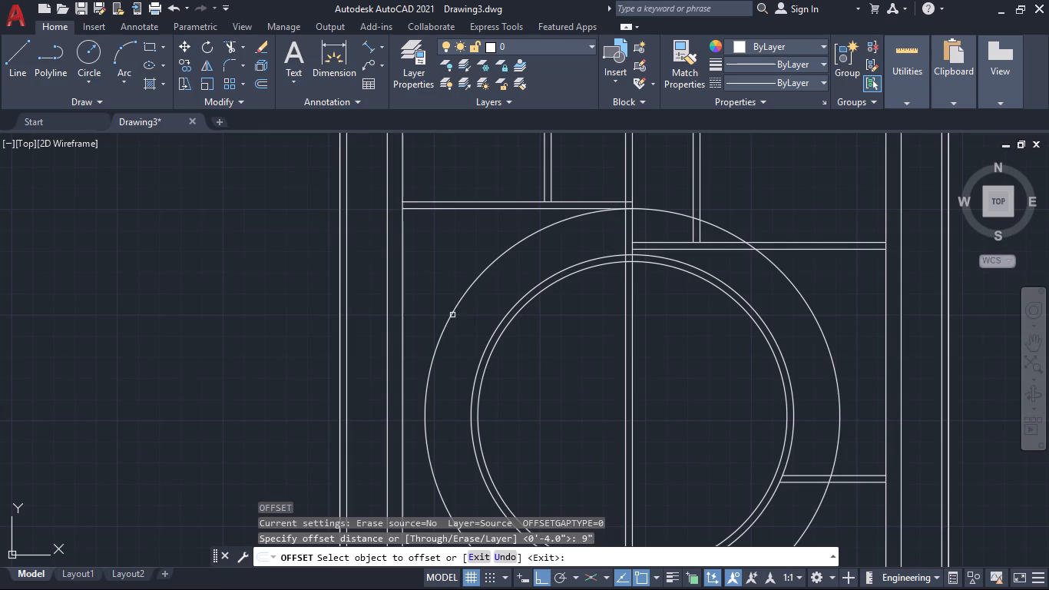
click(452, 313)
click(432, 303)
scroll(571, 342, down, 3)
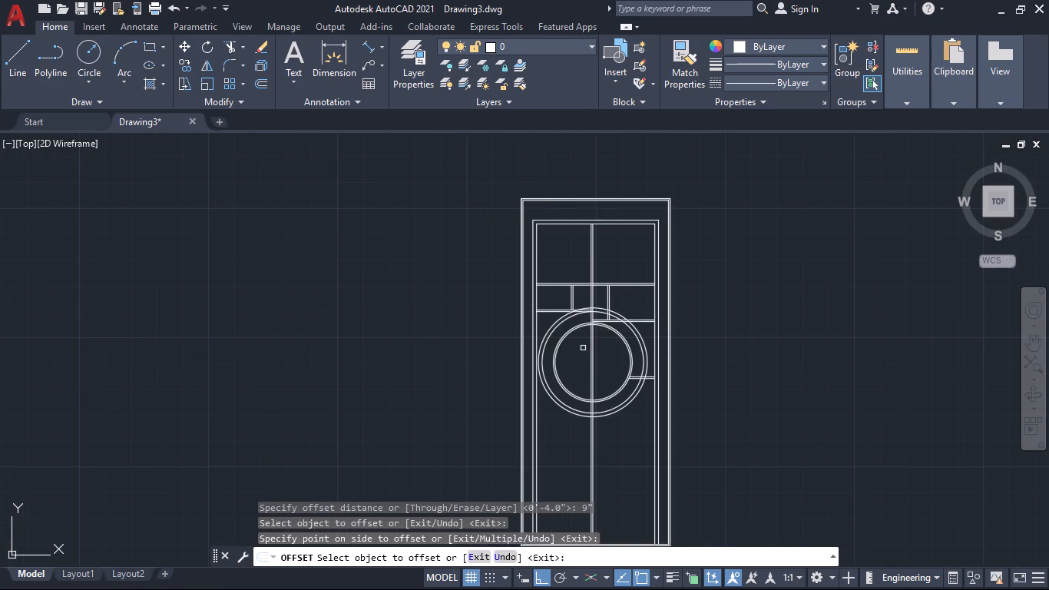
Examine where the new 9" ring passes the left wall and crosses the partitions.
scroll(579, 346, up, 3)
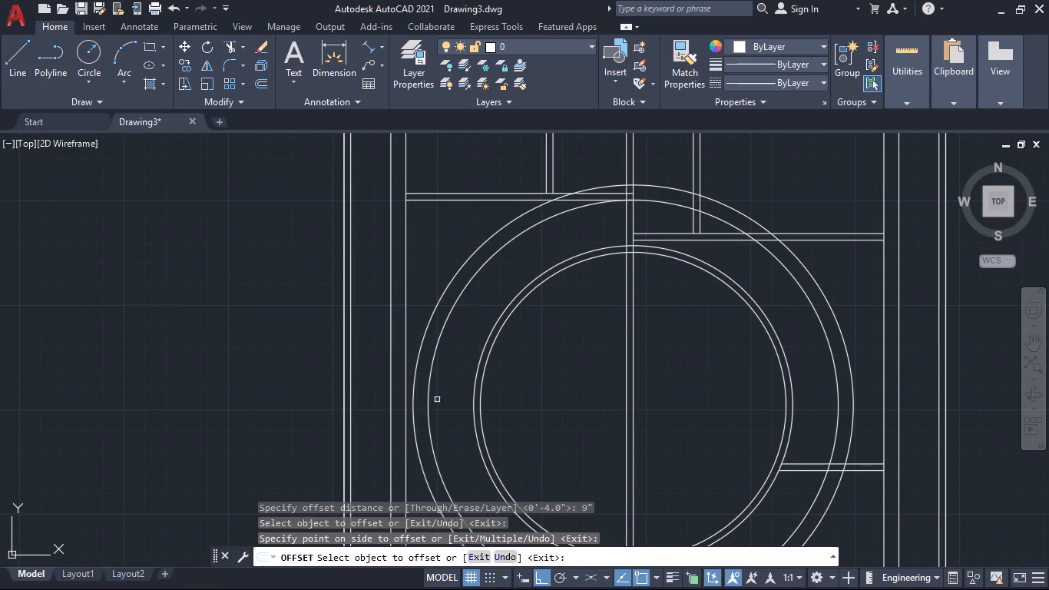
scroll(451, 394, down, 2)
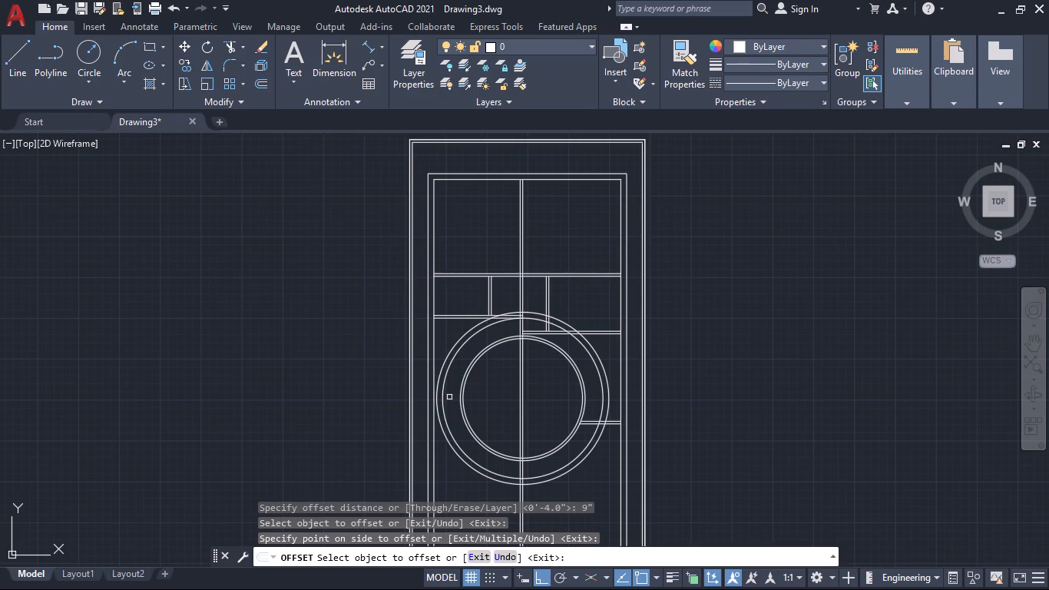
scroll(449, 397, up, 3)
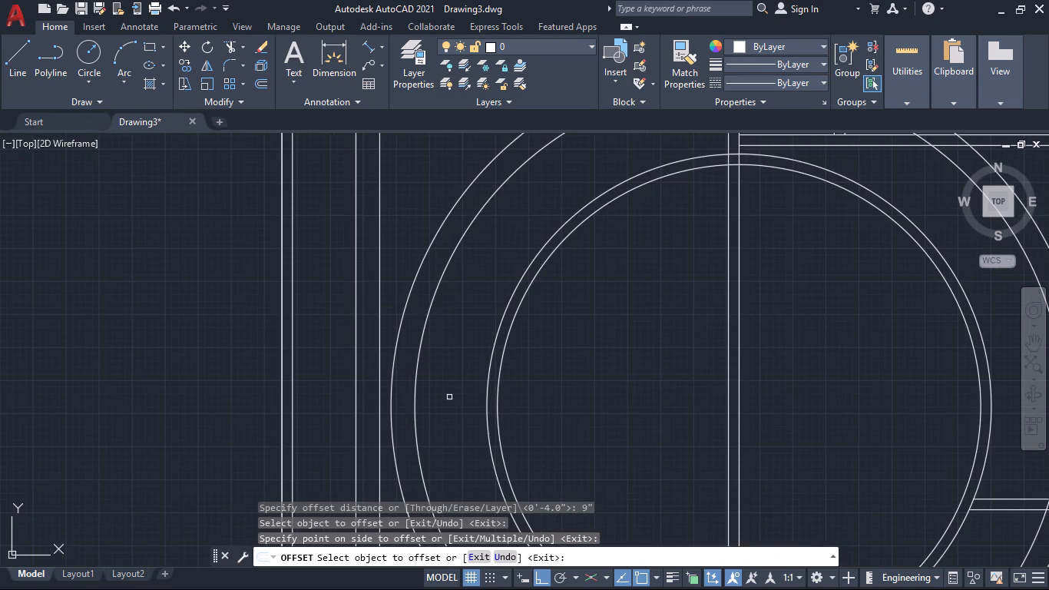
scroll(449, 397, down, 2)
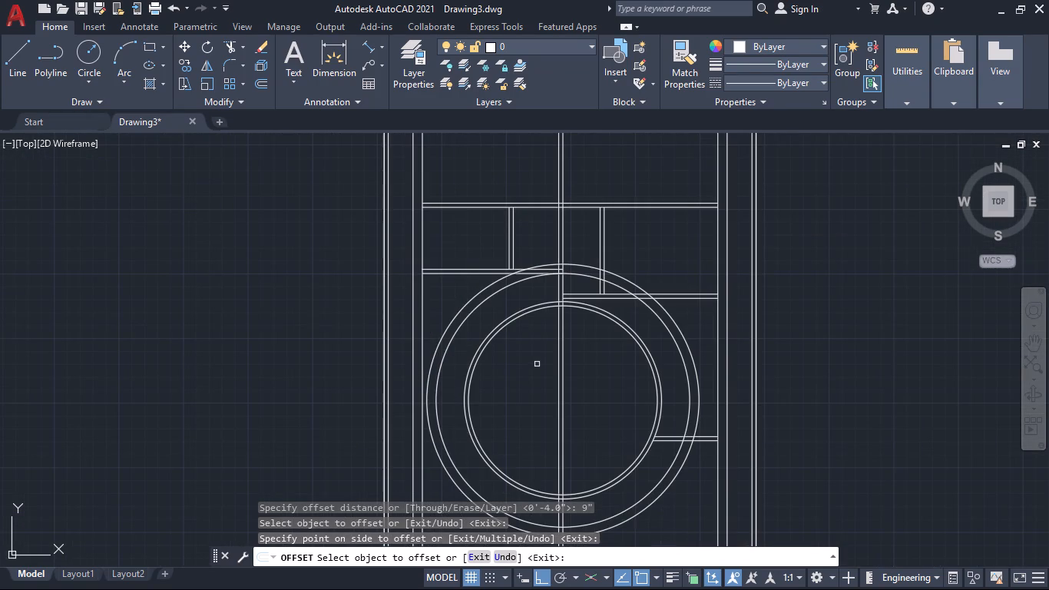
scroll(541, 283, up, 1)
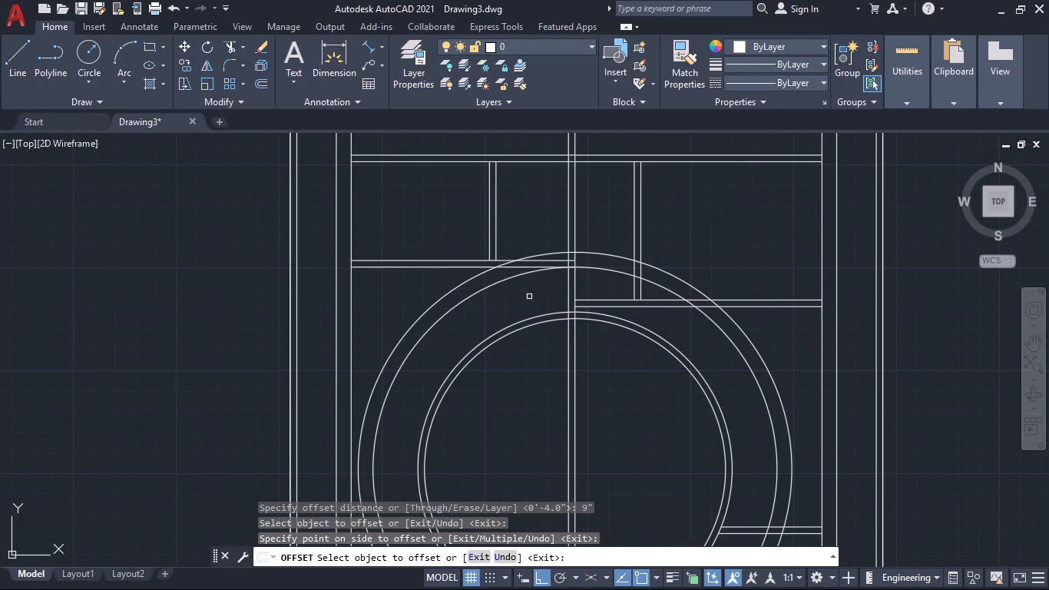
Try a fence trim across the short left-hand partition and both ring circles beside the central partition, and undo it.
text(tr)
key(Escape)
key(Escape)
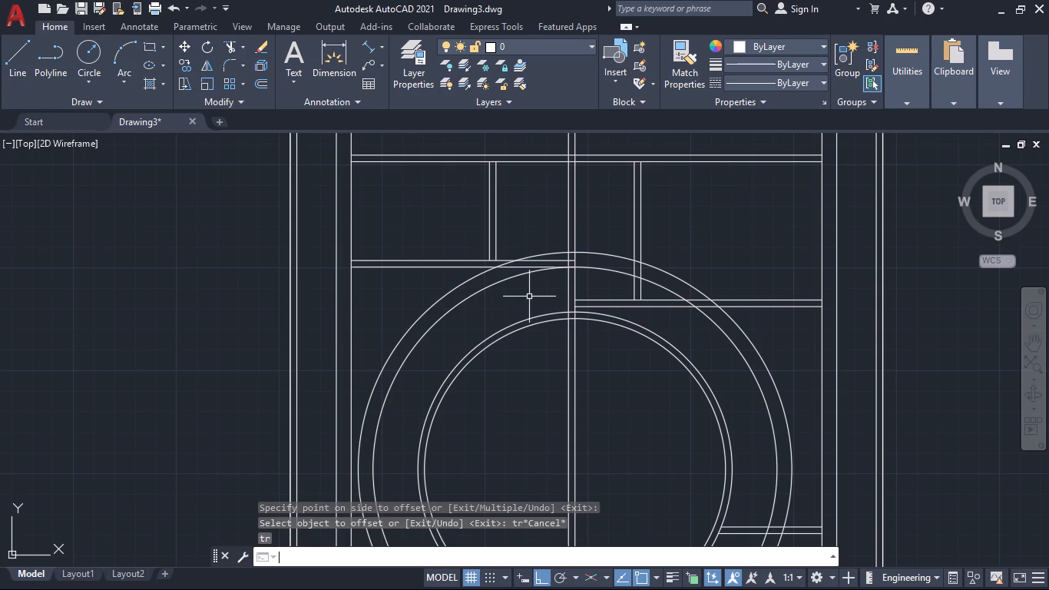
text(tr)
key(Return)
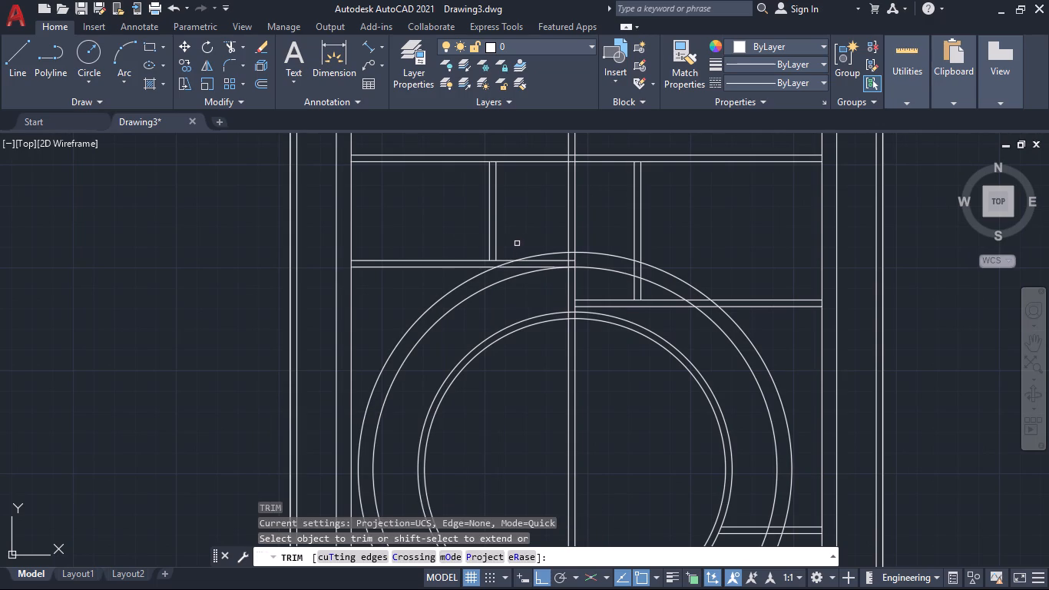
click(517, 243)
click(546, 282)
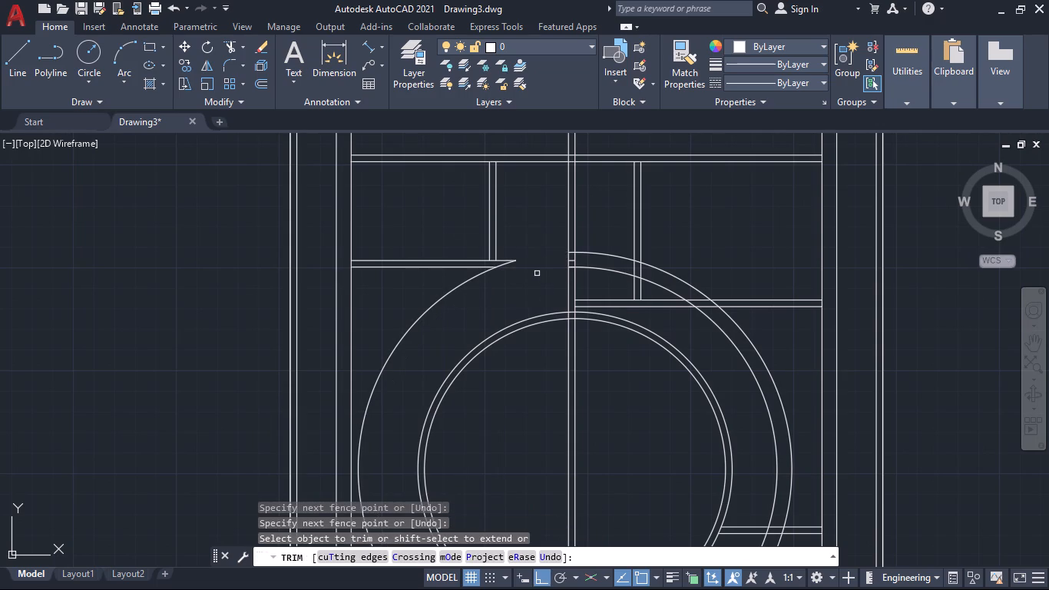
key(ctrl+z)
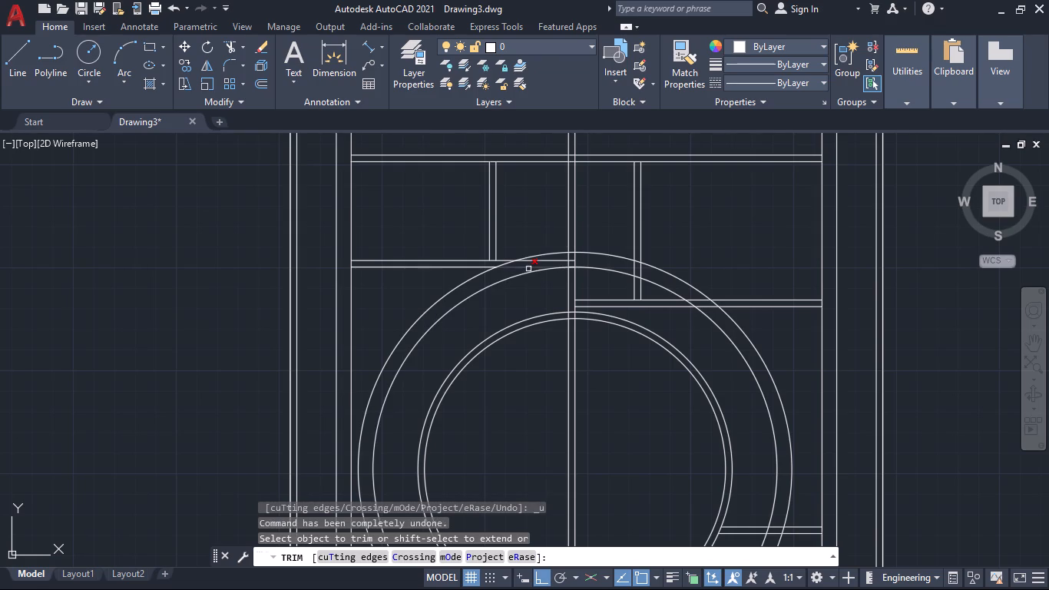
Trim the short left-hand partition and outermost circle between the small room's vertical partition and the central partition, extending the vertical line to close the corner.
click(526, 267)
click(531, 244)
click(517, 269)
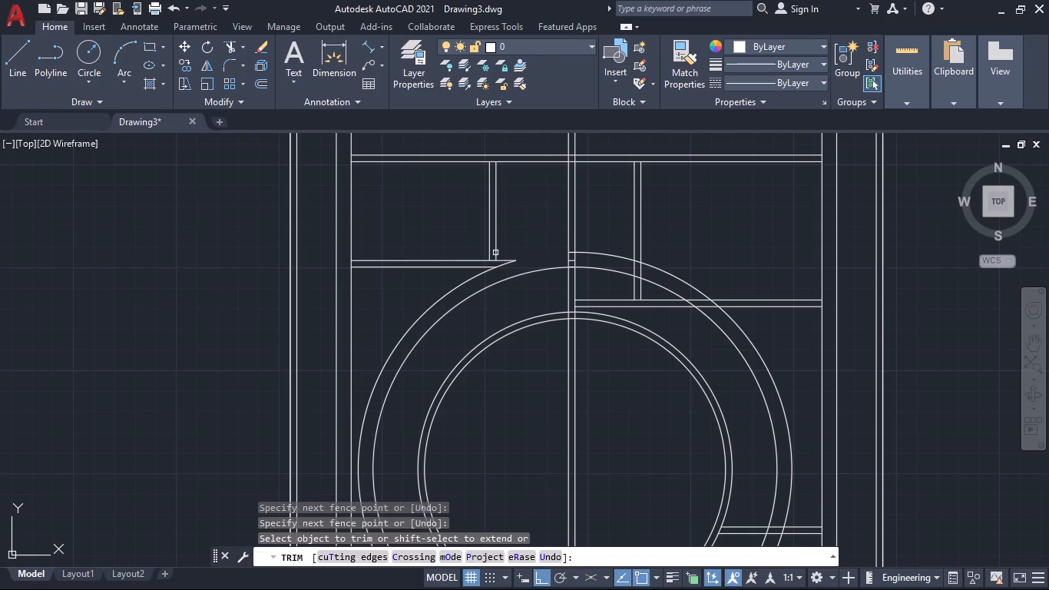
shift+click(497, 253)
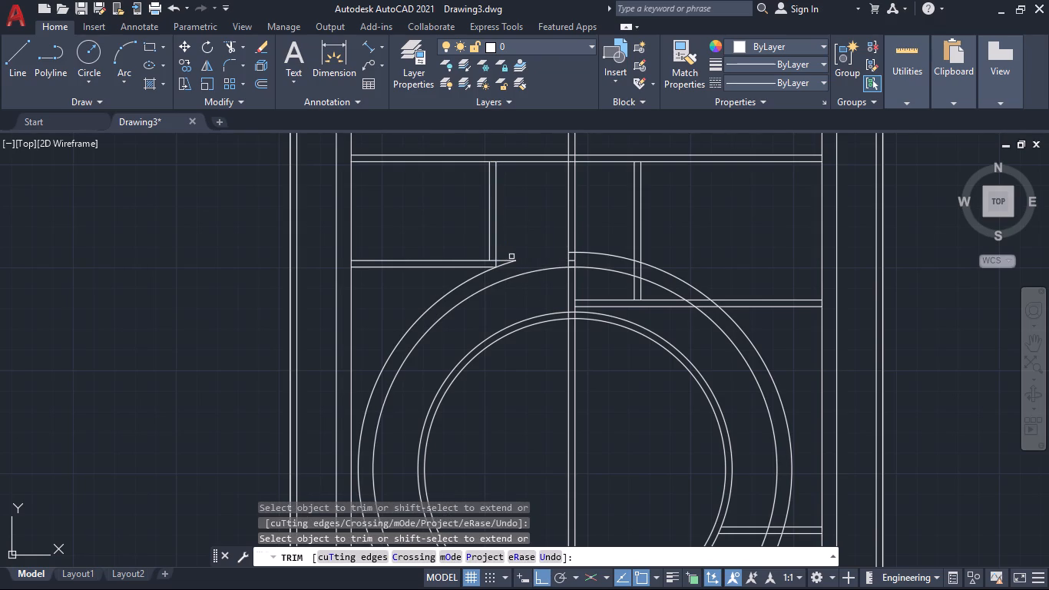
click(512, 256)
click(506, 266)
Trim both central partition lines between the full-width horizontal partition and the outermost circle.
scroll(514, 273, down, 1)
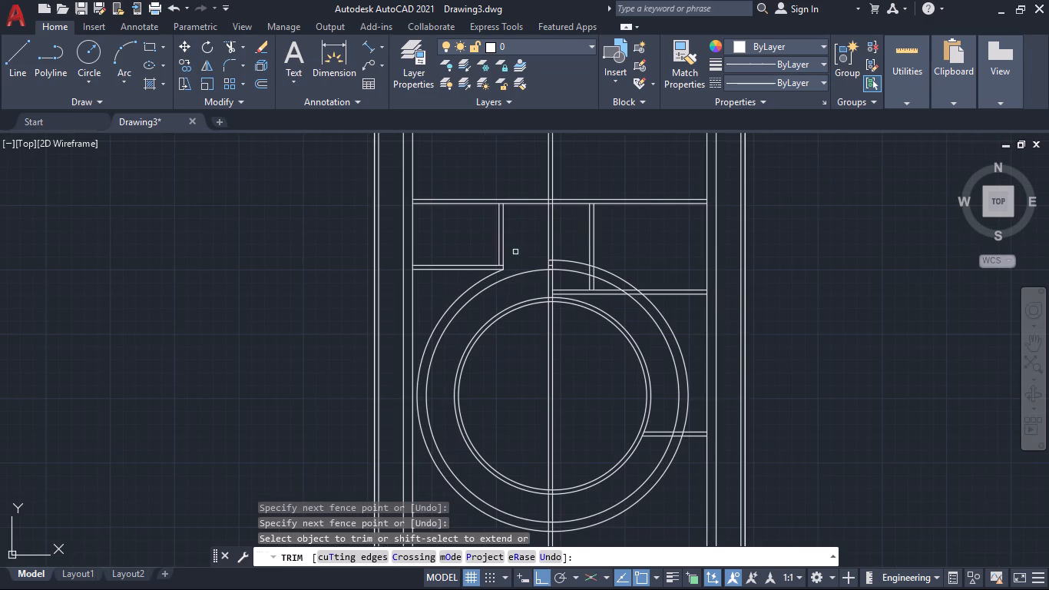
scroll(498, 271, up, 3)
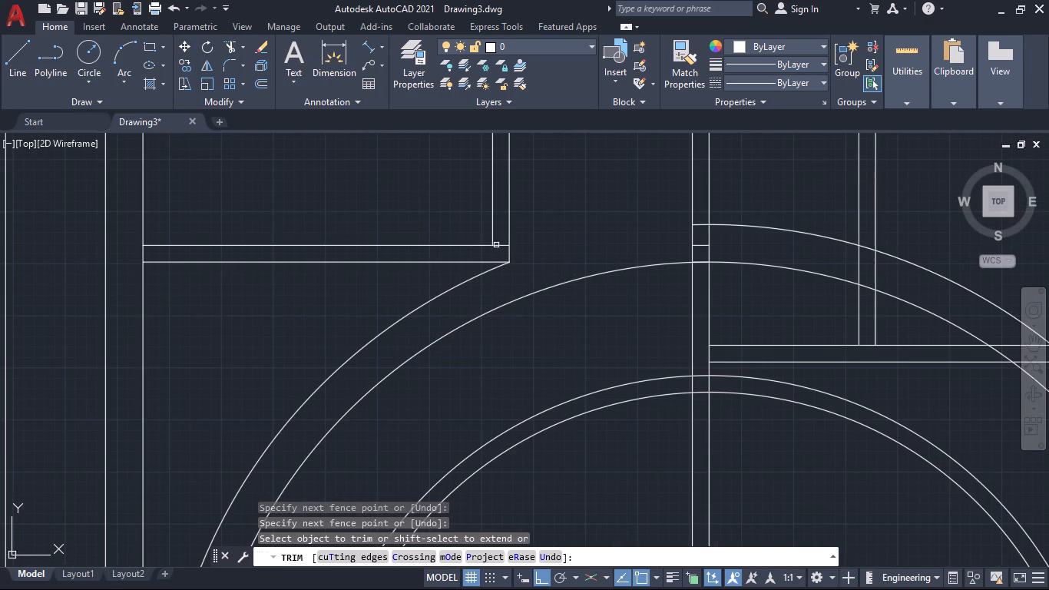
scroll(579, 241, down, 3)
scroll(584, 264, up, 1)
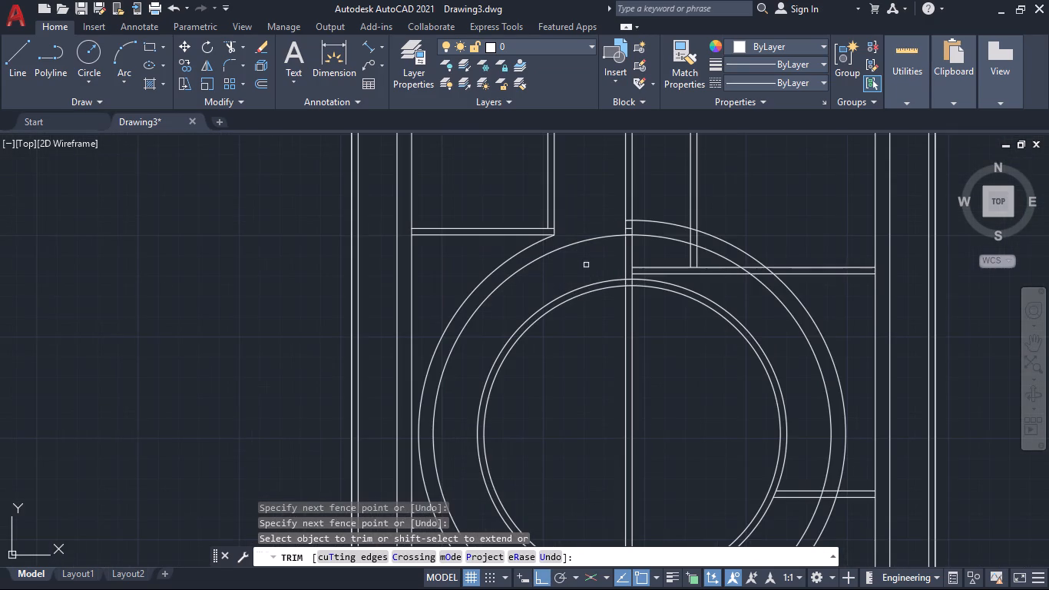
scroll(626, 229, up, 4)
scroll(625, 230, down, 5)
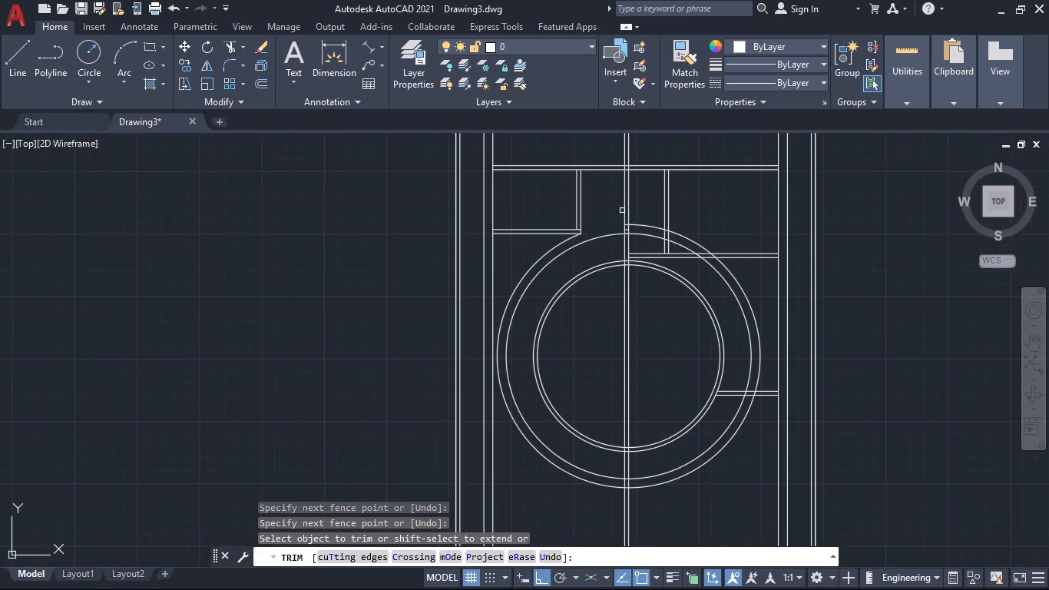
scroll(622, 210, down, 1)
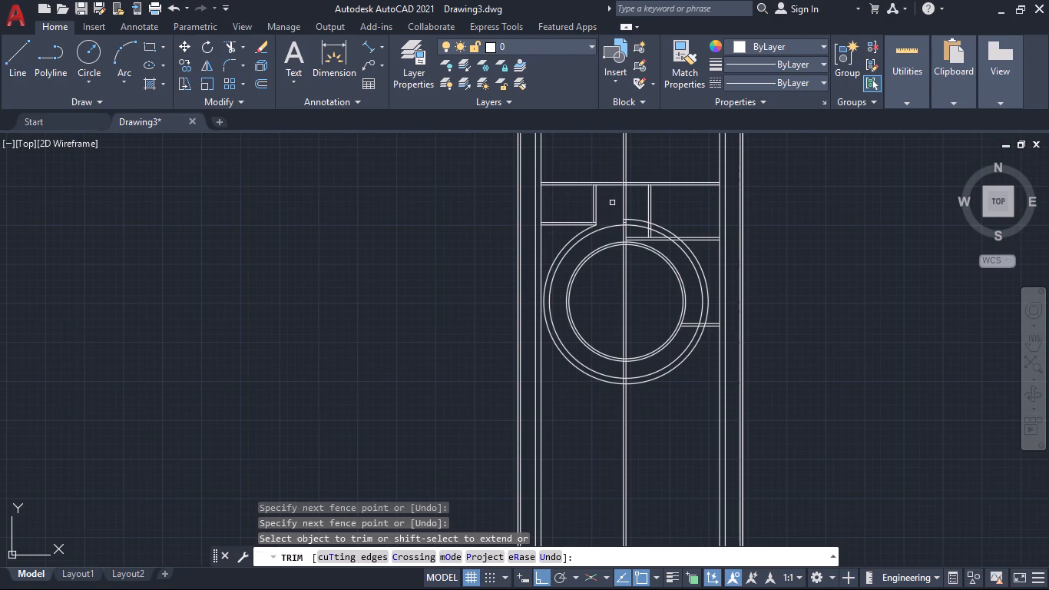
click(612, 203)
click(638, 203)
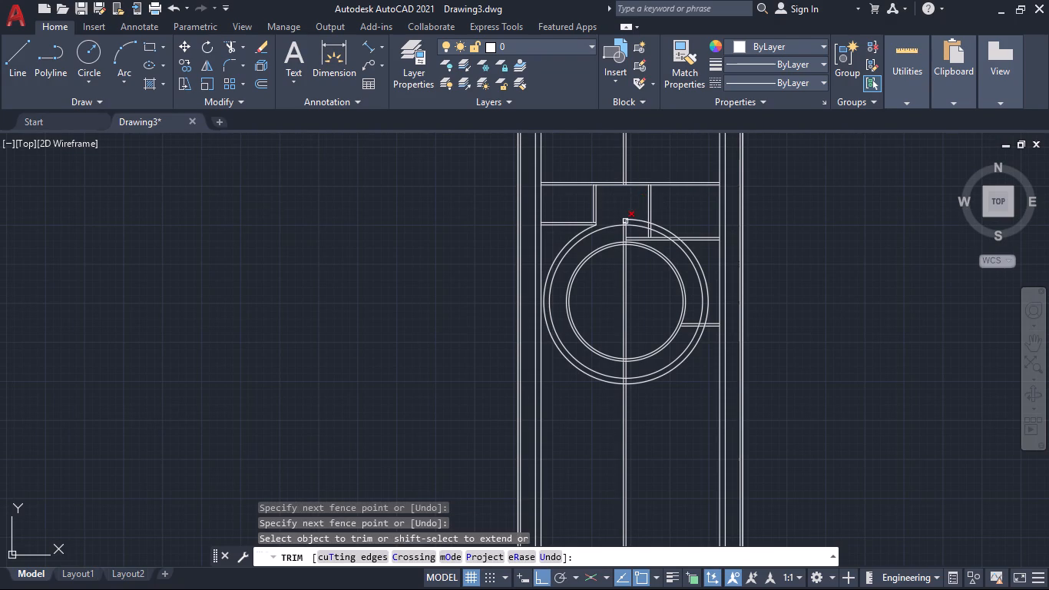
Trim the outermost circle between the central partition and the right-hand vertical partition, and cut the central partition's end back to the ring's inner circle.
click(625, 220)
scroll(624, 219, up, 2)
click(611, 224)
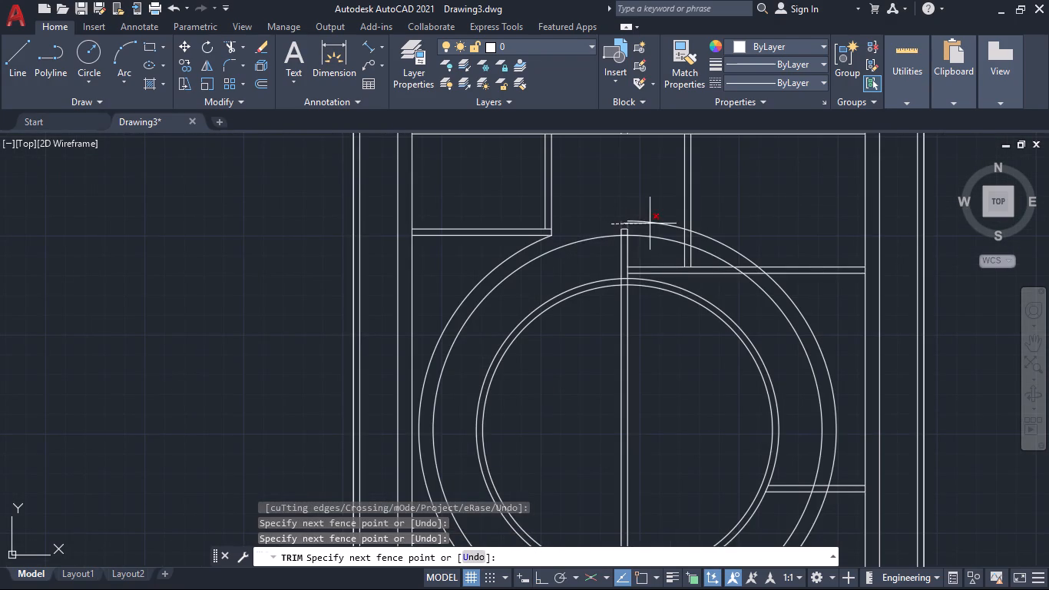
click(653, 222)
click(622, 230)
click(623, 229)
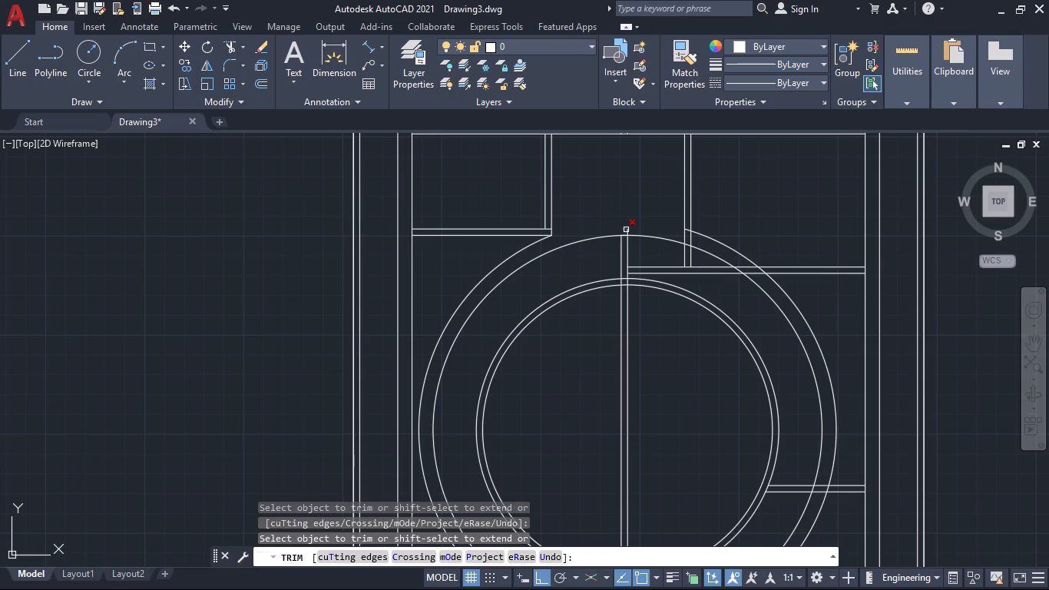
click(627, 230)
click(627, 229)
Trim away both halves of the inner 4" circular wall and the horizontal partition's portion between the central and right-hand vertical partitions.
scroll(634, 215, down, 2)
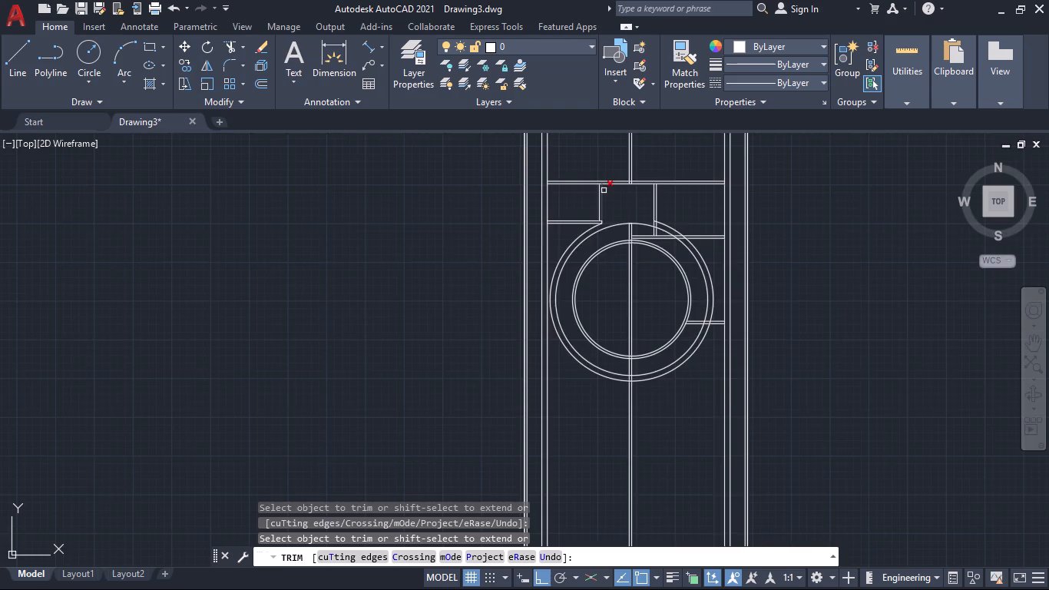
scroll(610, 191, up, 2)
scroll(618, 201, down, 2)
middle_drag(631, 198, 626, 230)
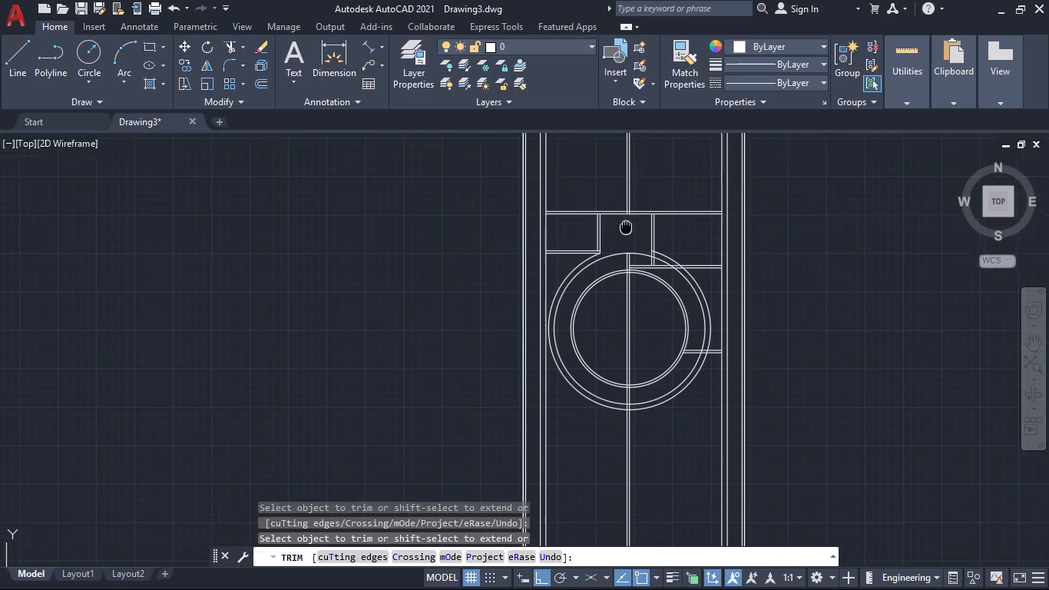
middle_drag(626, 230, 621, 307)
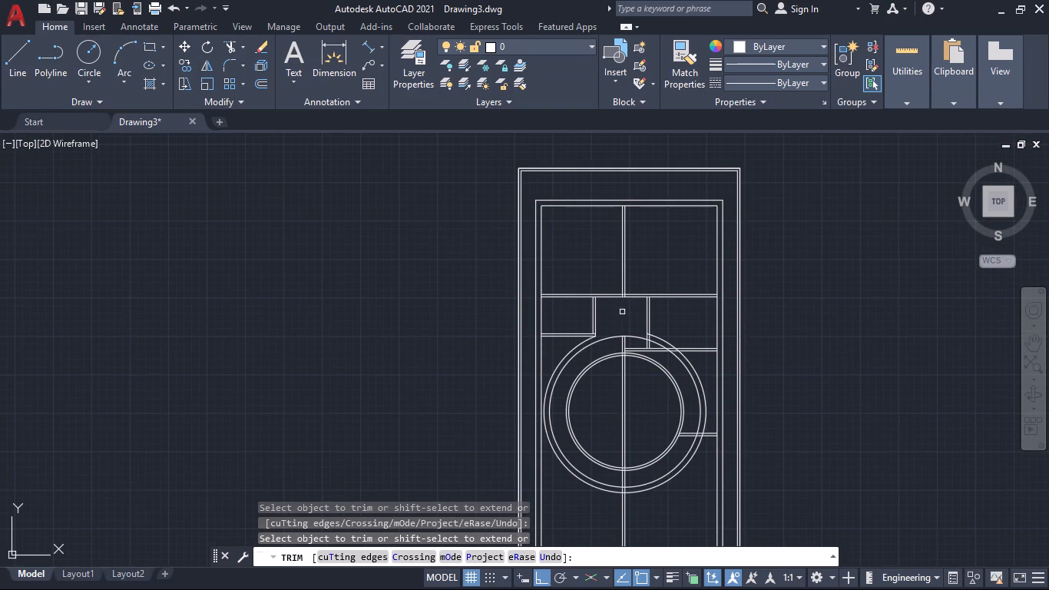
click(627, 314)
click(627, 320)
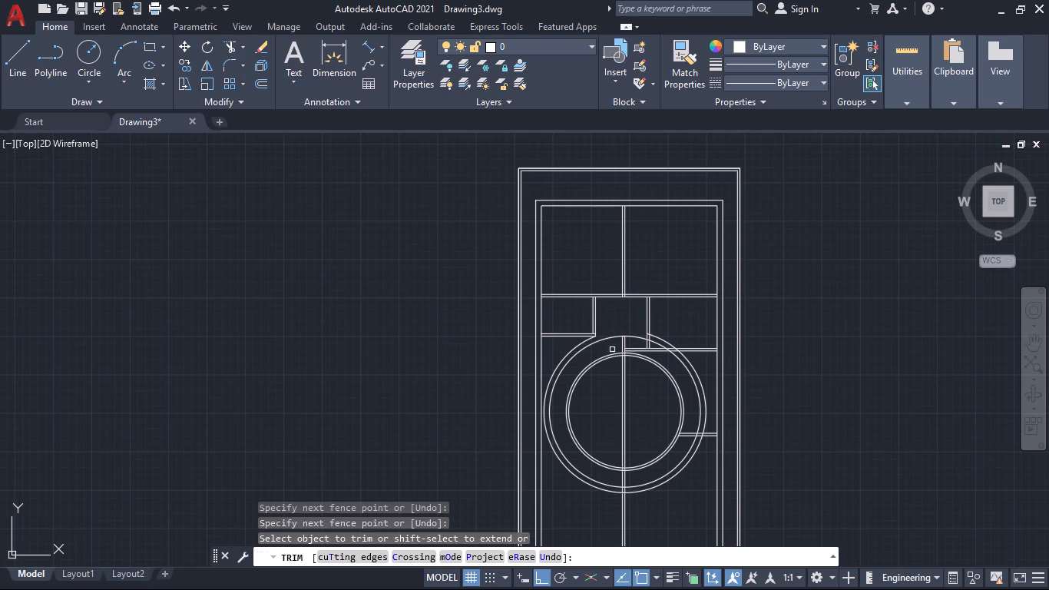
click(612, 350)
click(612, 371)
click(637, 342)
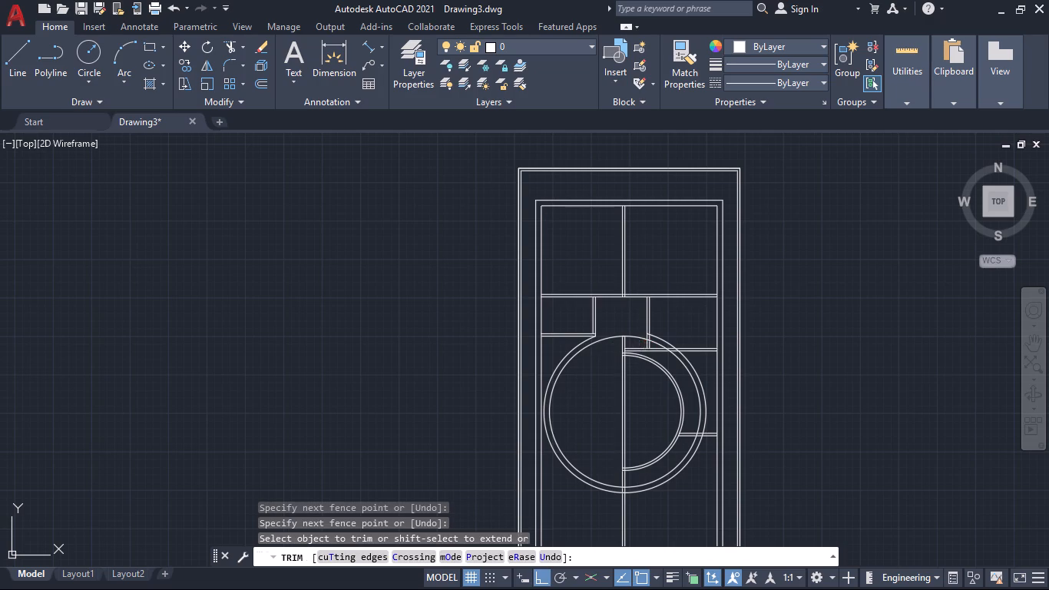
click(643, 384)
click(652, 452)
click(664, 461)
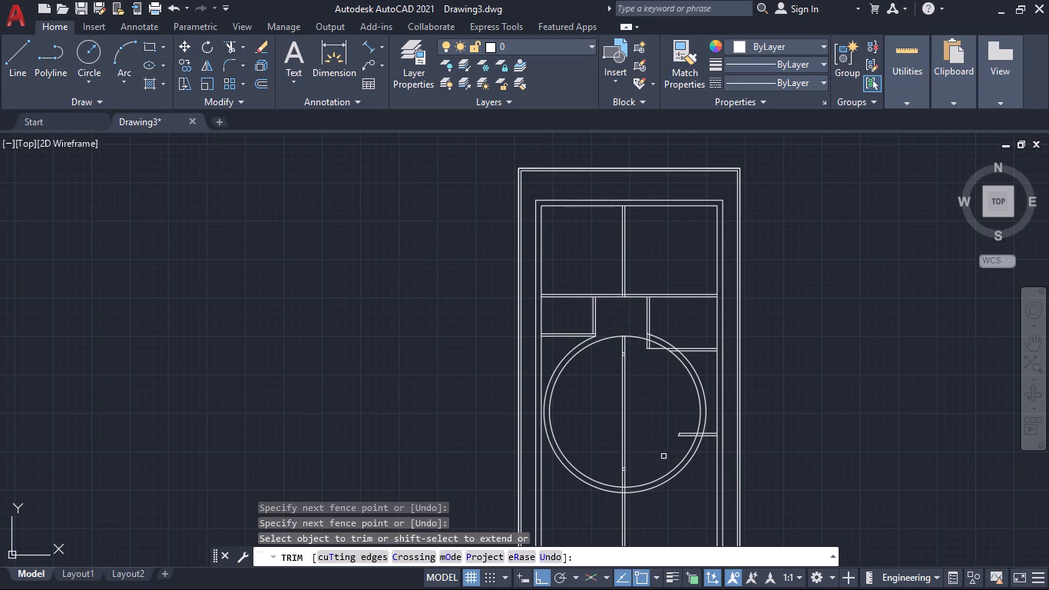
Trim away the short horizontal partition on the ring's right side, including the pieces inside, across and outside the ring.
scroll(674, 428, up, 2)
click(709, 430)
click(706, 456)
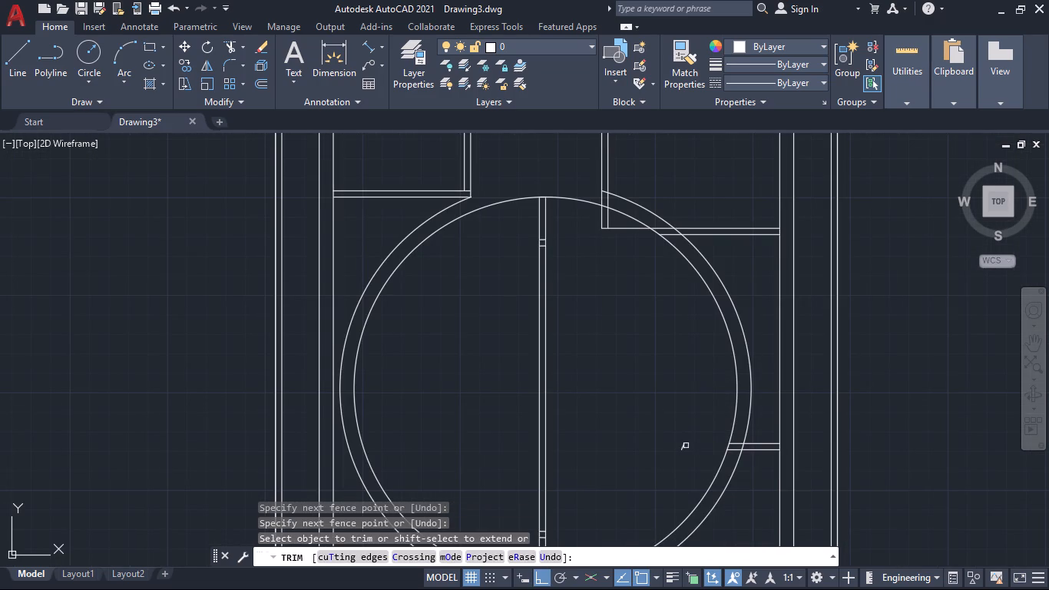
click(684, 445)
click(761, 442)
click(762, 451)
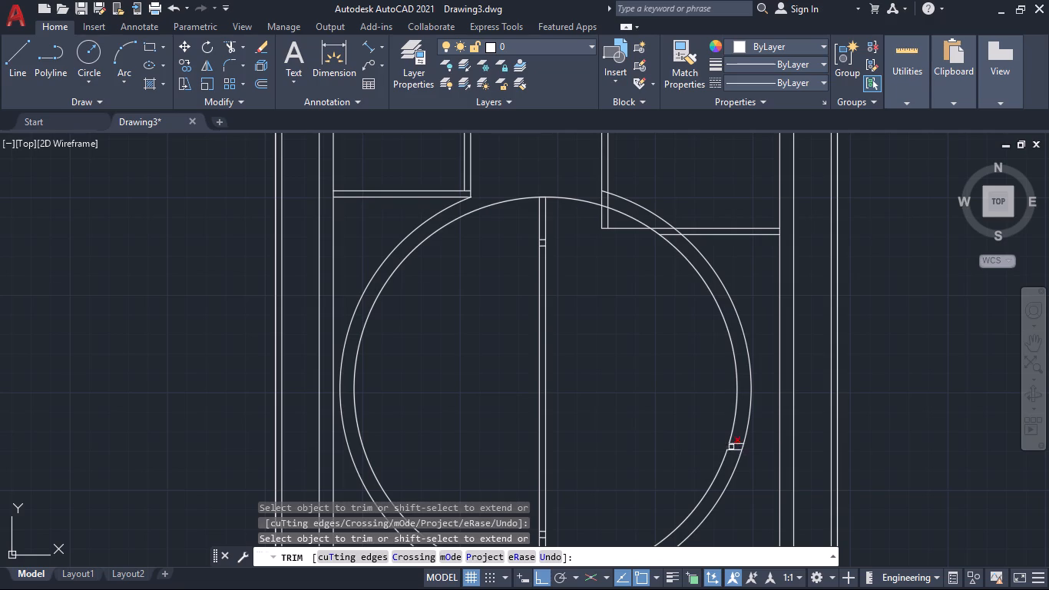
click(735, 444)
click(737, 449)
Trim the leftover arc pieces of the inner circular wall between the central partition's two lines, at its lower and upper crossings.
scroll(657, 415, down, 2)
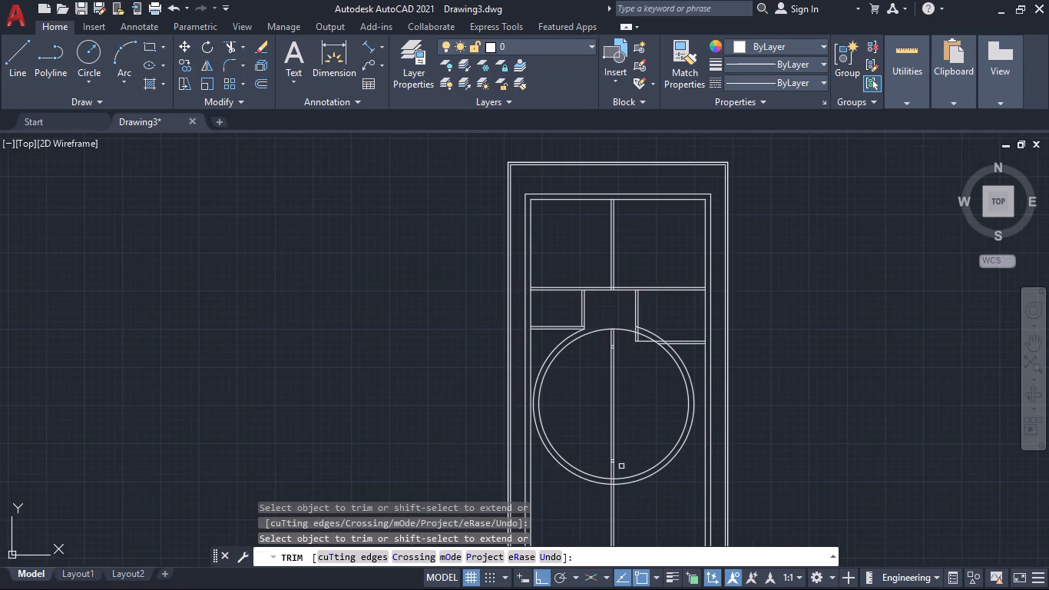
scroll(613, 466, up, 6)
click(578, 317)
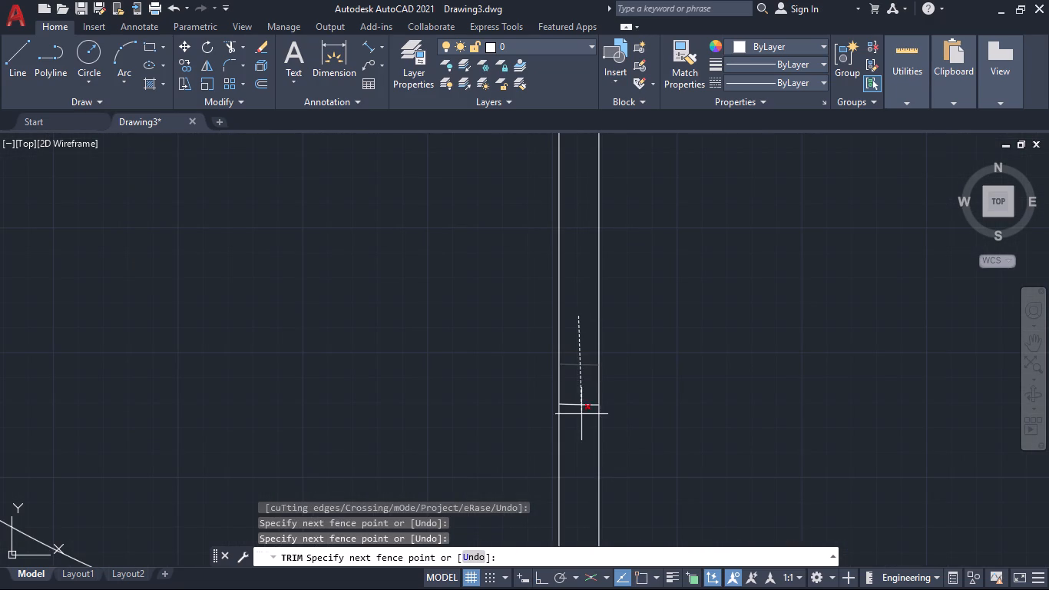
click(581, 418)
scroll(645, 378, down, 4)
scroll(716, 323, down, 3)
middle_drag(726, 291, 692, 386)
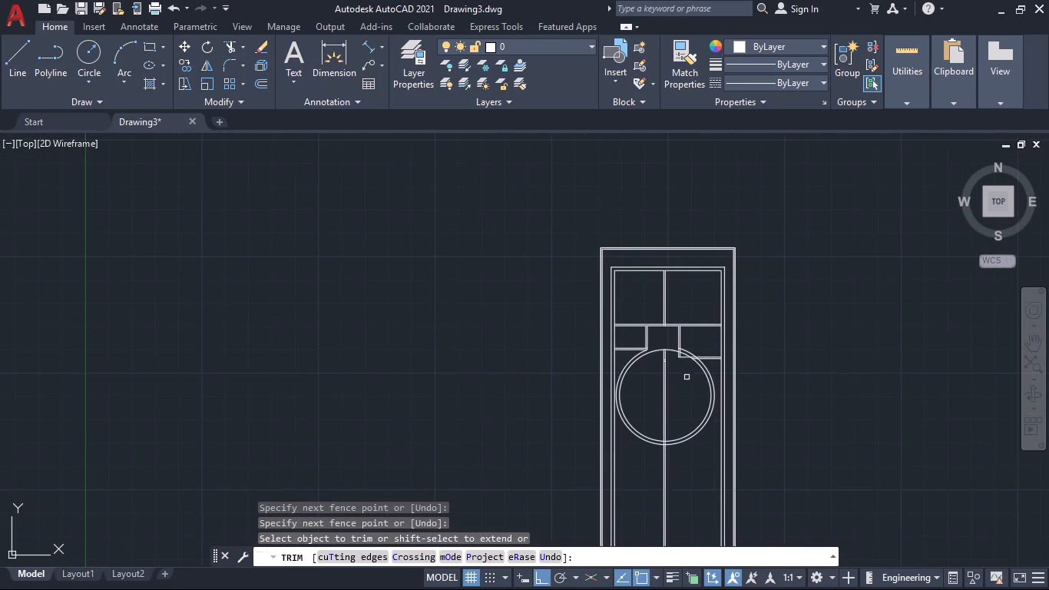
scroll(687, 360, up, 2)
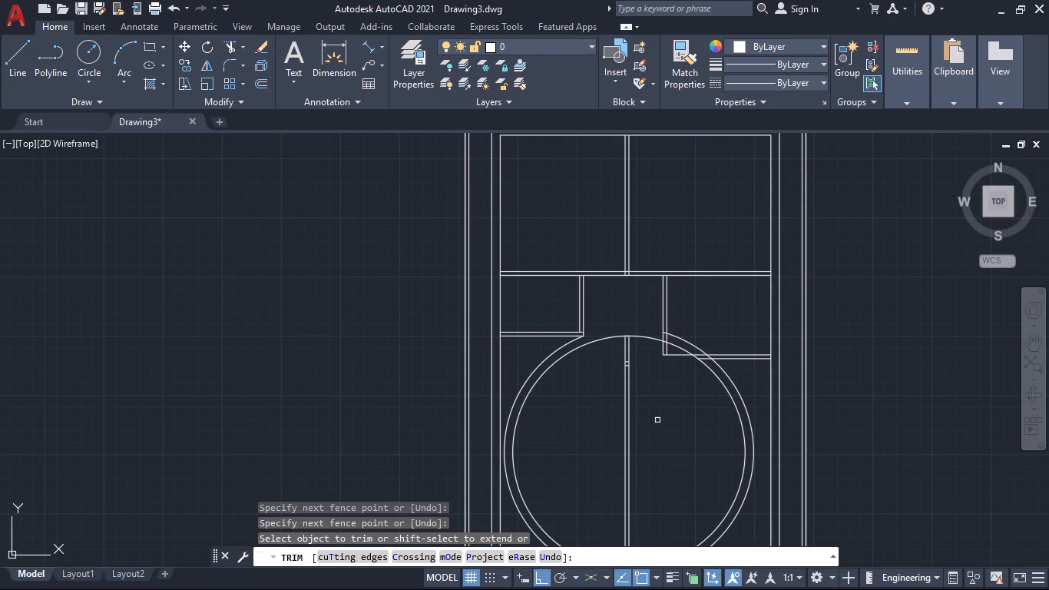
scroll(632, 370, up, 5)
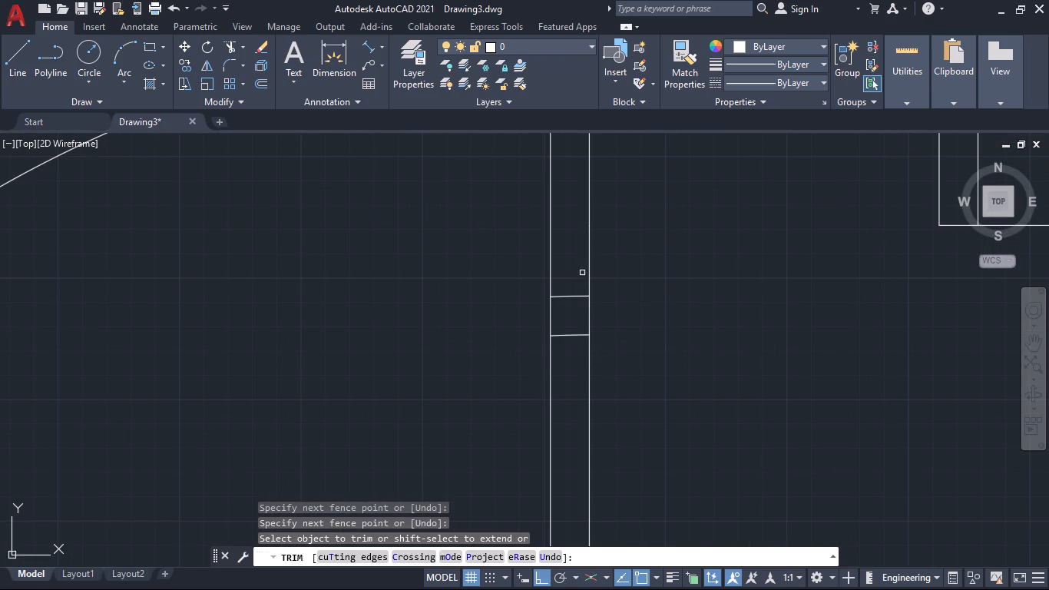
click(578, 271)
click(569, 365)
scroll(740, 380, down, 4)
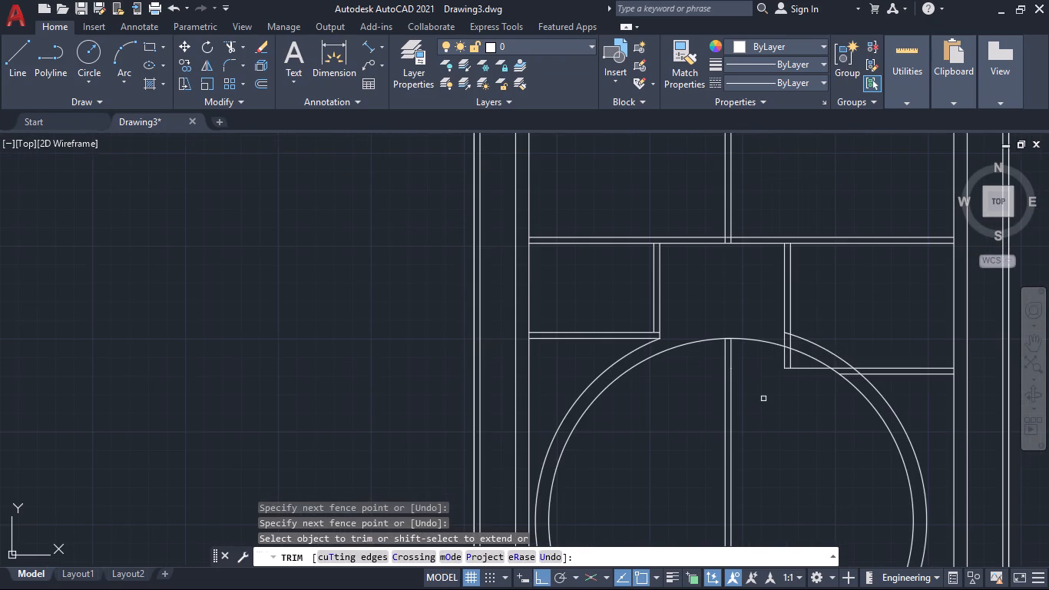
Examine the gap in the ring's outer circle between the two short vertical partitions and how the nearby walls meet it.
scroll(763, 399, down, 1)
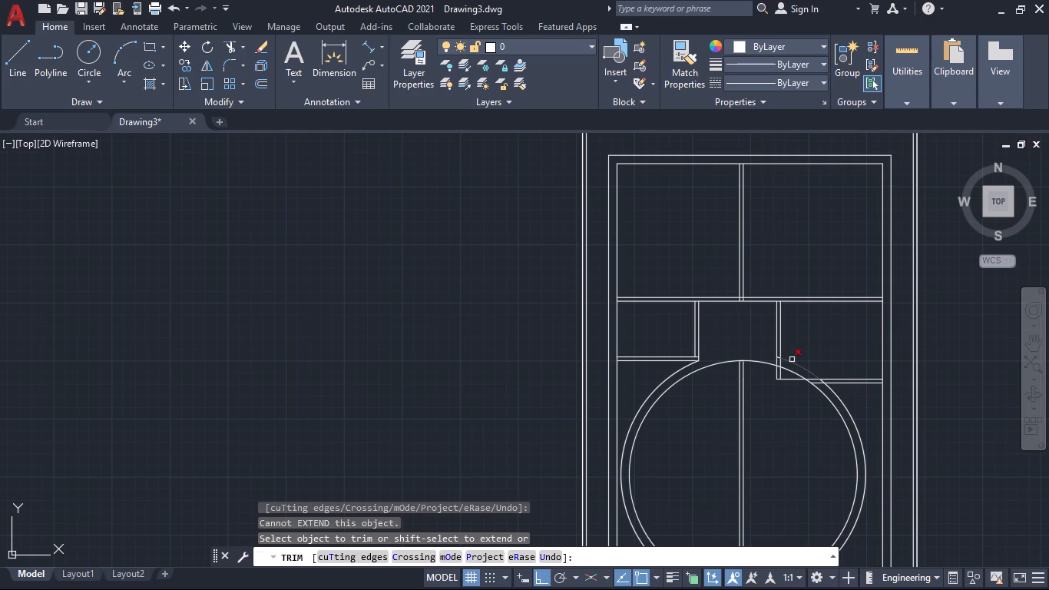
shift+scroll(776, 360, up, 4)
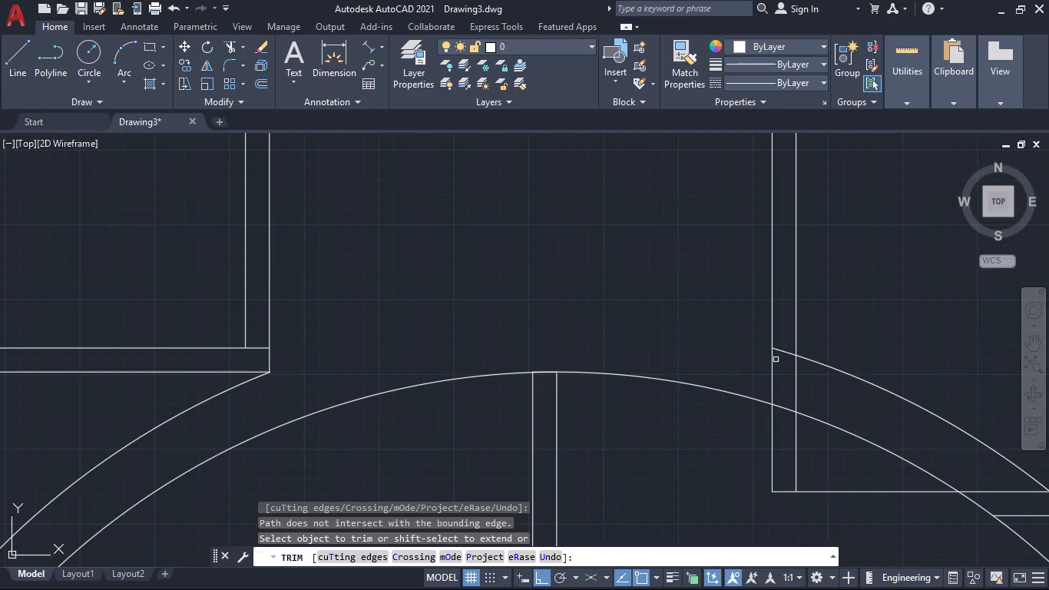
scroll(570, 350, down, 1)
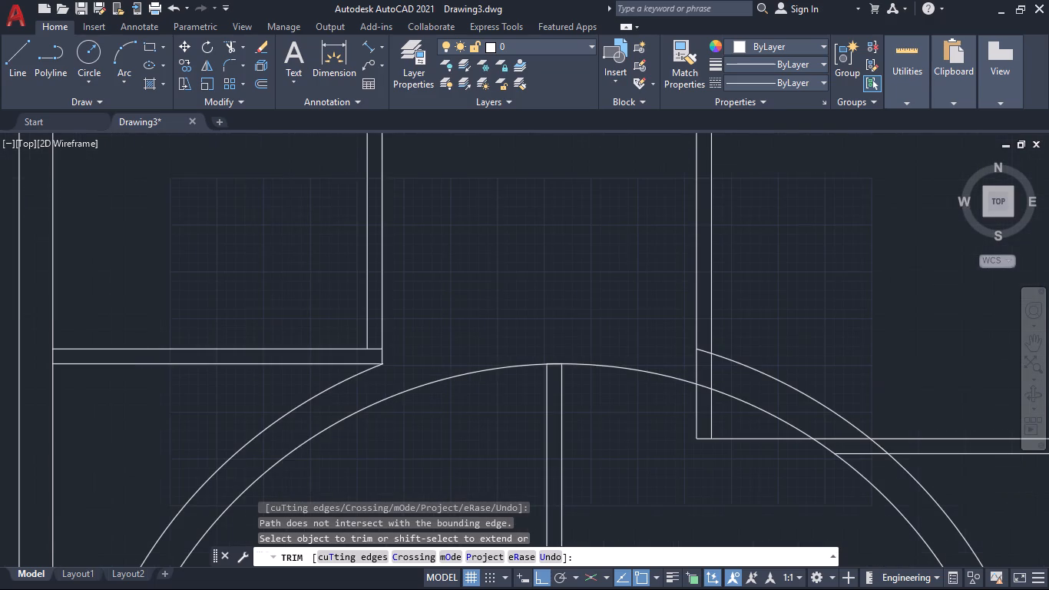
scroll(628, 346, down, 4)
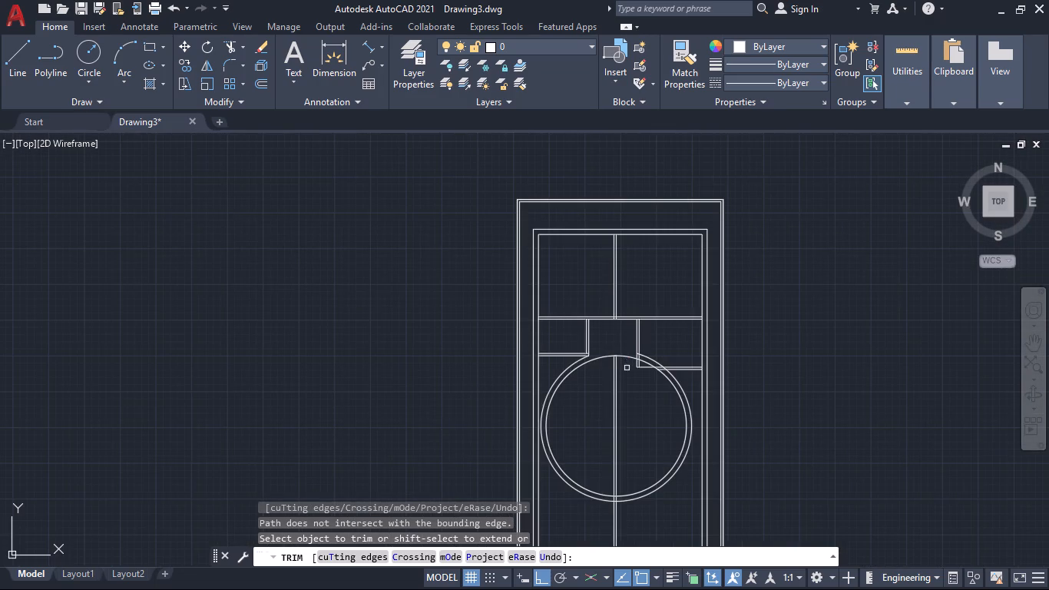
scroll(610, 357, up, 2)
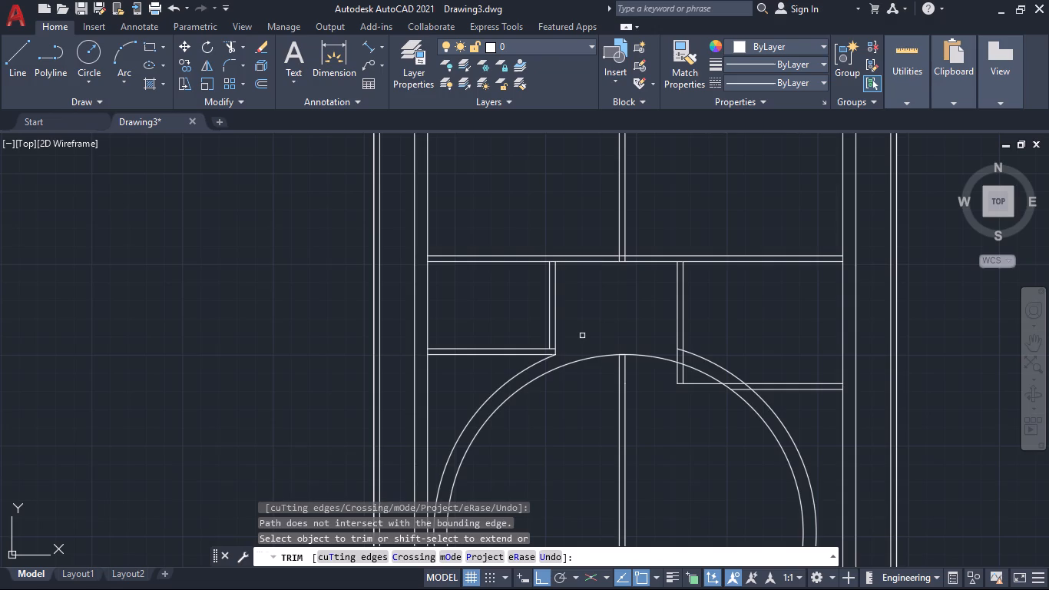
scroll(583, 348, down, 3)
scroll(563, 378, up, 2)
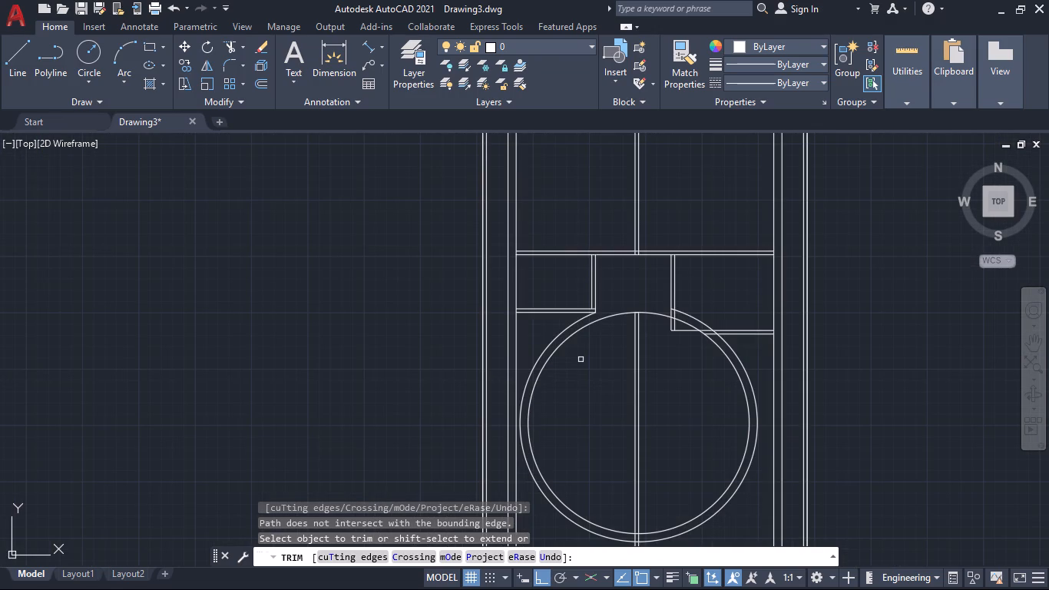
scroll(581, 360, down, 1)
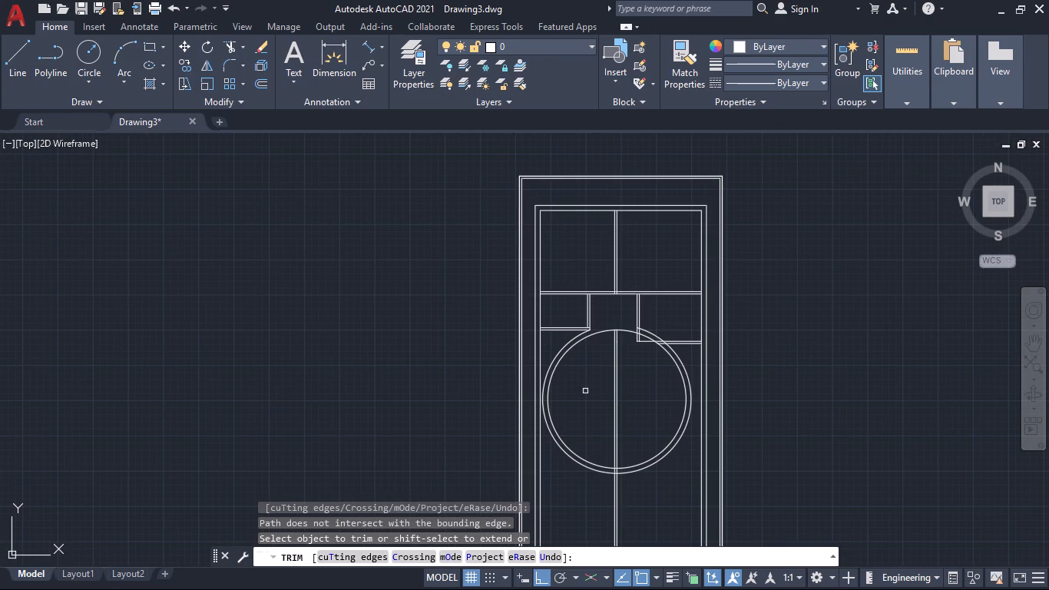
middle_drag(585, 390, 569, 358)
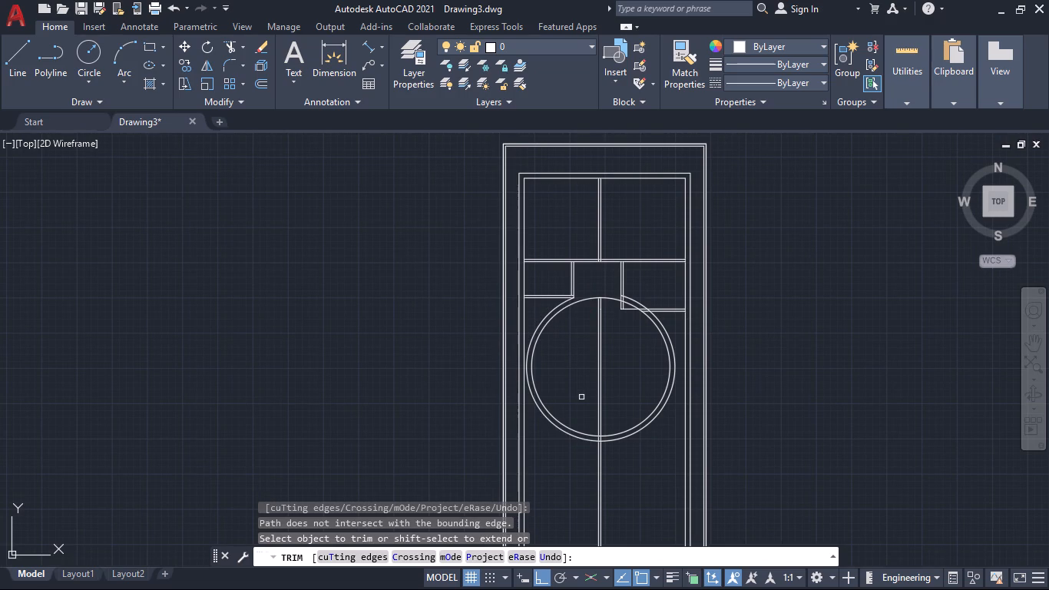
key(Escape)
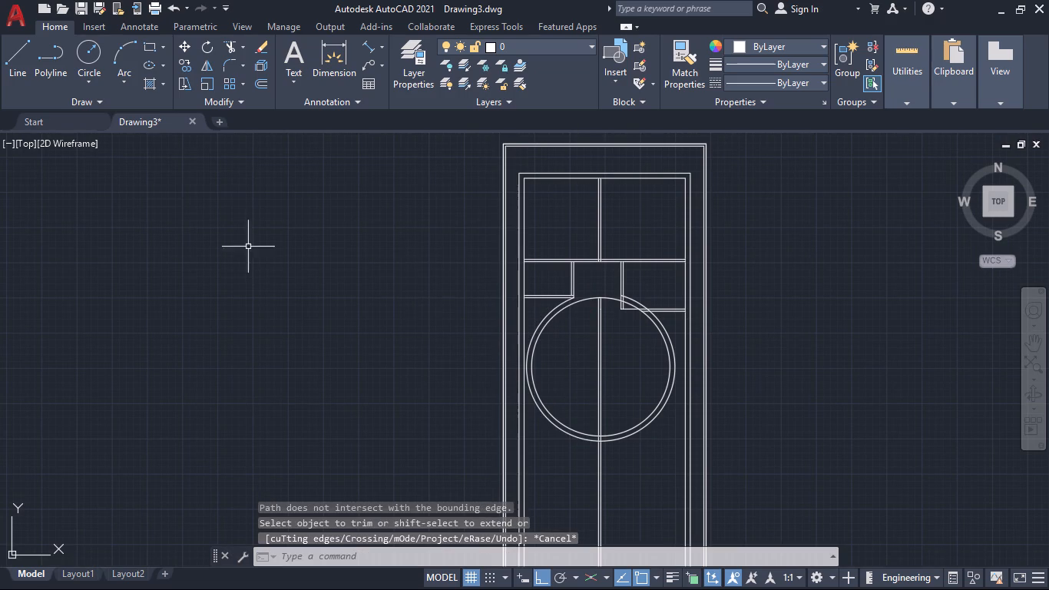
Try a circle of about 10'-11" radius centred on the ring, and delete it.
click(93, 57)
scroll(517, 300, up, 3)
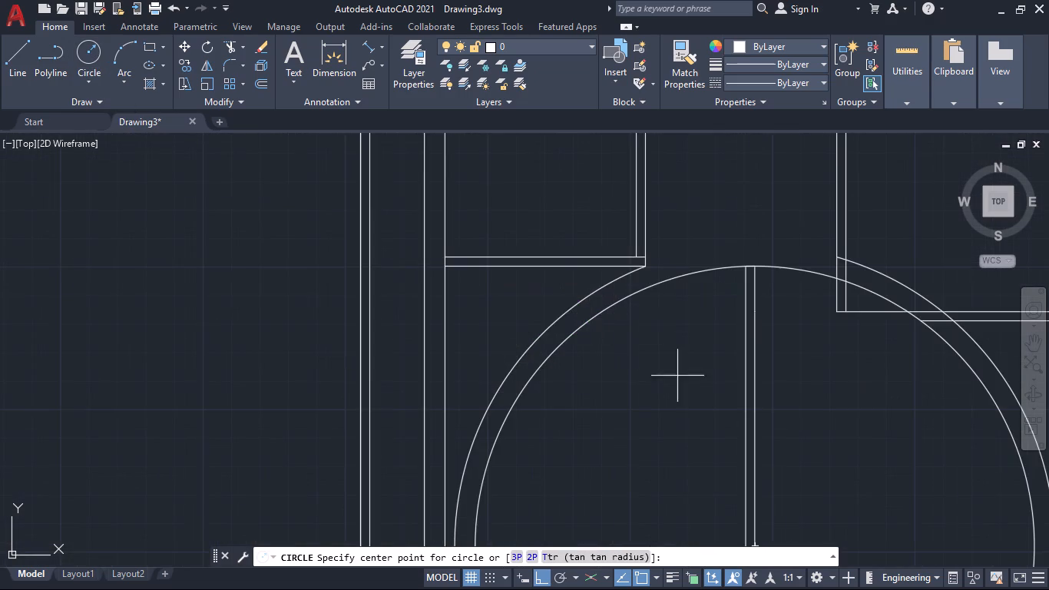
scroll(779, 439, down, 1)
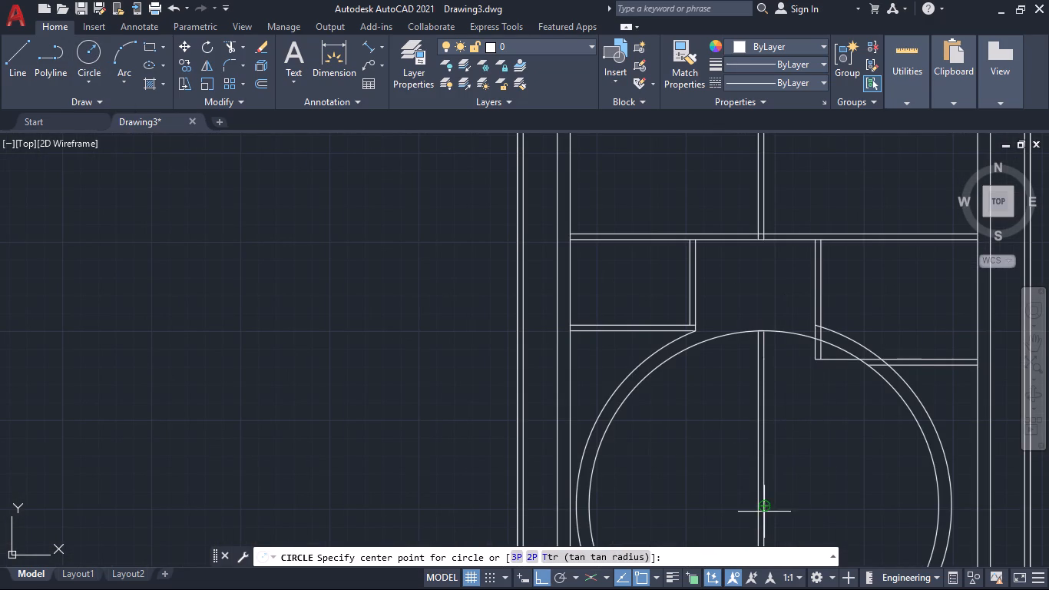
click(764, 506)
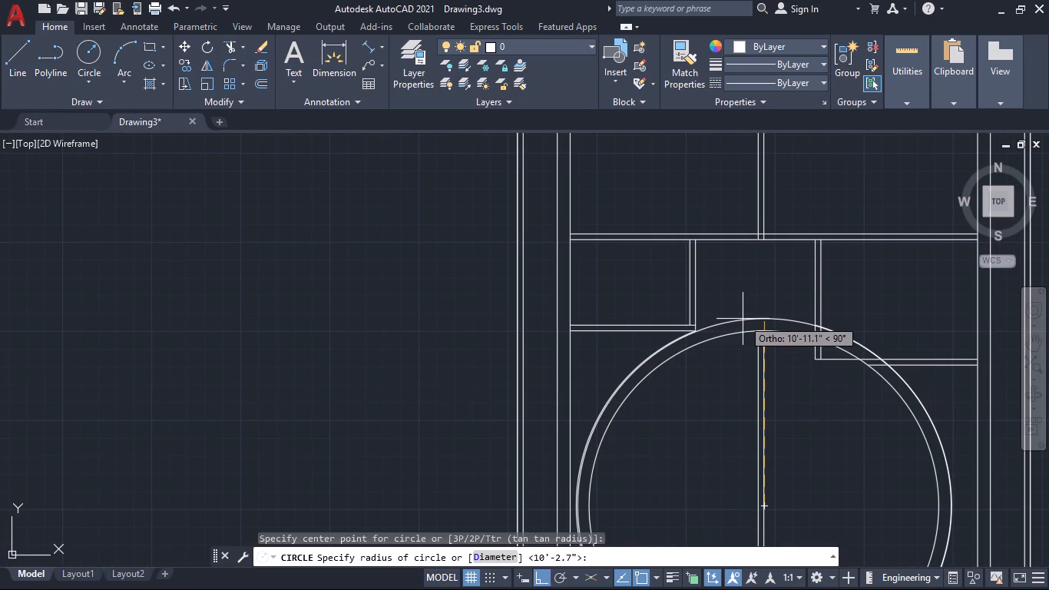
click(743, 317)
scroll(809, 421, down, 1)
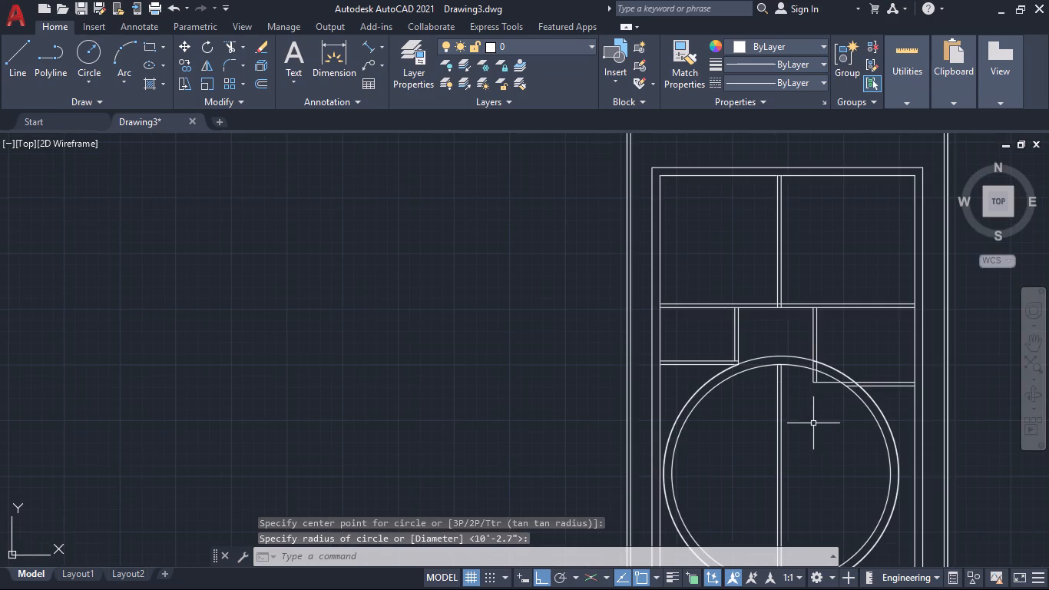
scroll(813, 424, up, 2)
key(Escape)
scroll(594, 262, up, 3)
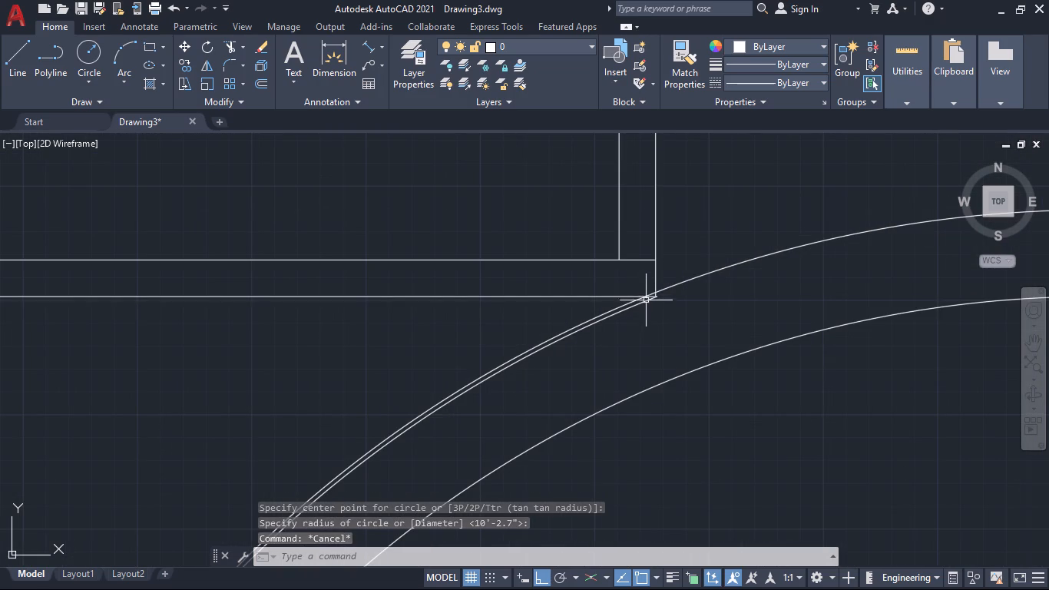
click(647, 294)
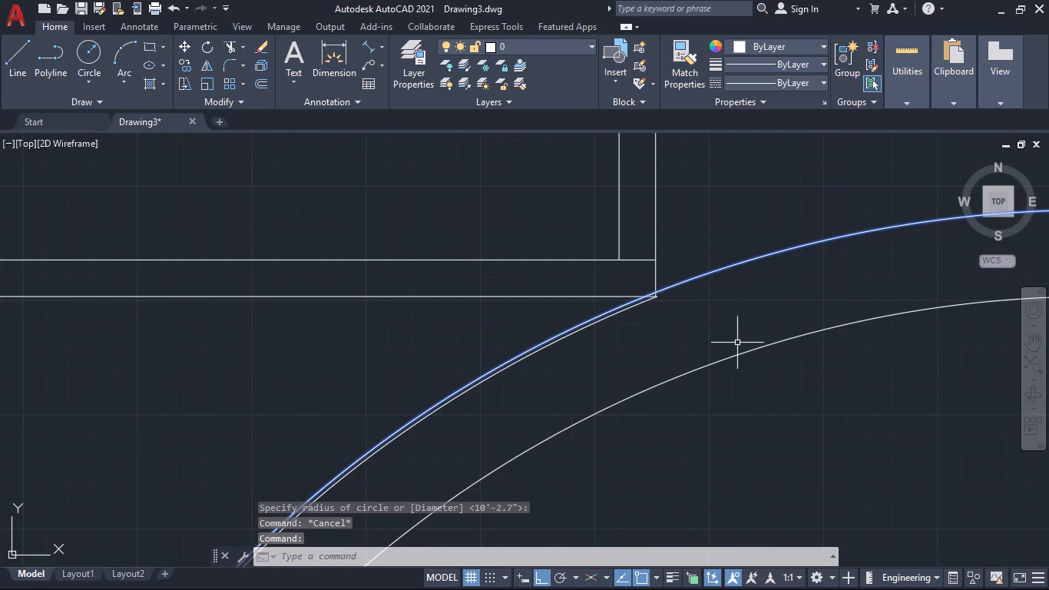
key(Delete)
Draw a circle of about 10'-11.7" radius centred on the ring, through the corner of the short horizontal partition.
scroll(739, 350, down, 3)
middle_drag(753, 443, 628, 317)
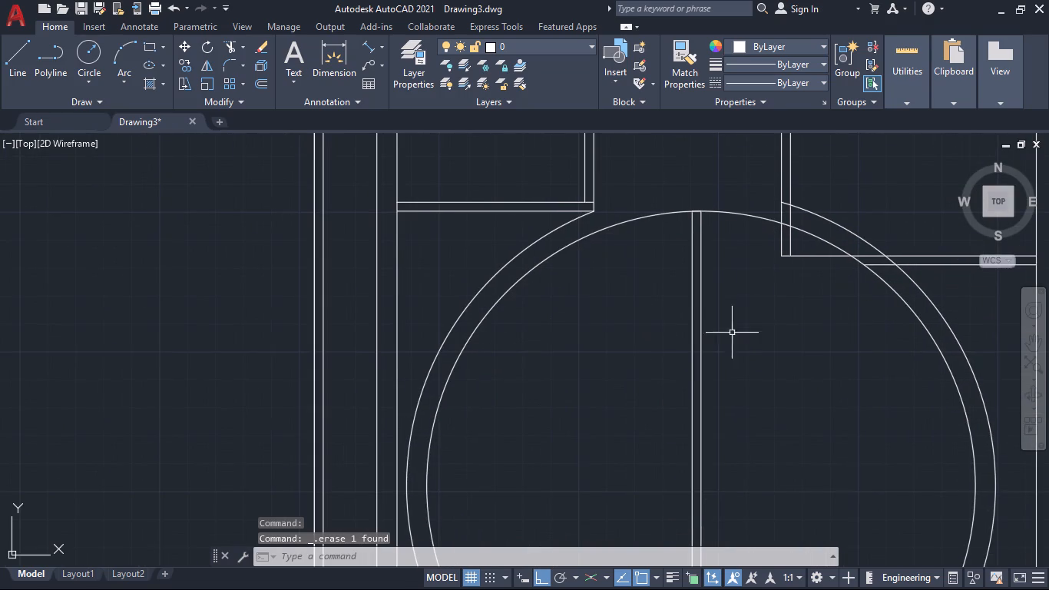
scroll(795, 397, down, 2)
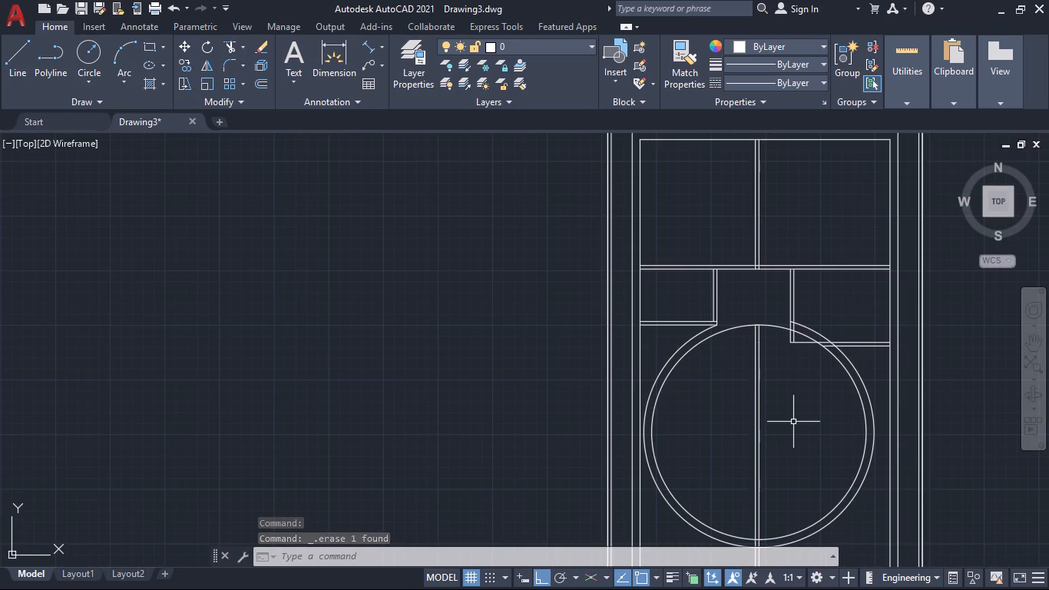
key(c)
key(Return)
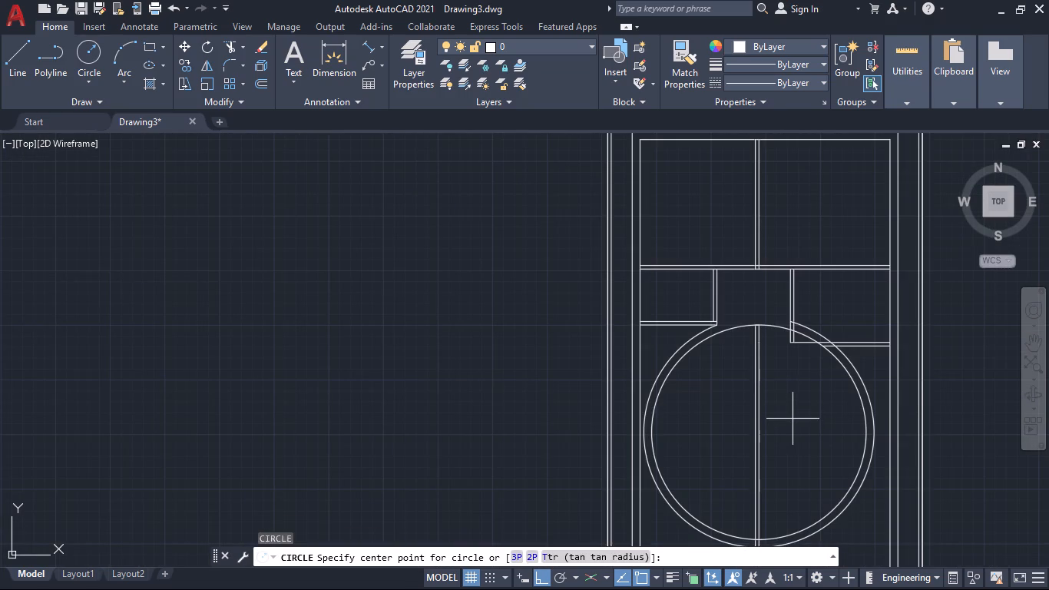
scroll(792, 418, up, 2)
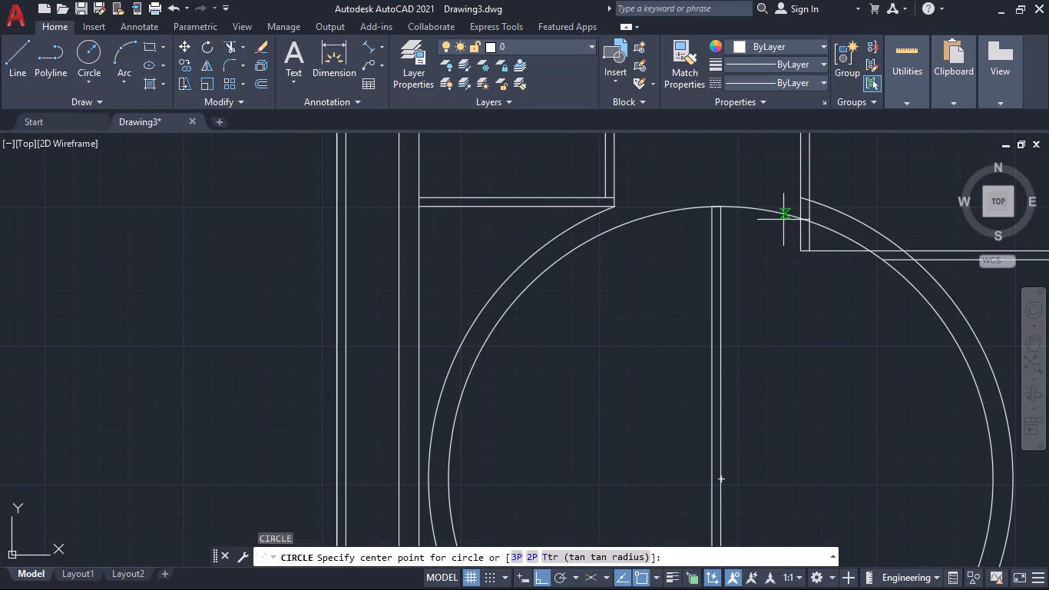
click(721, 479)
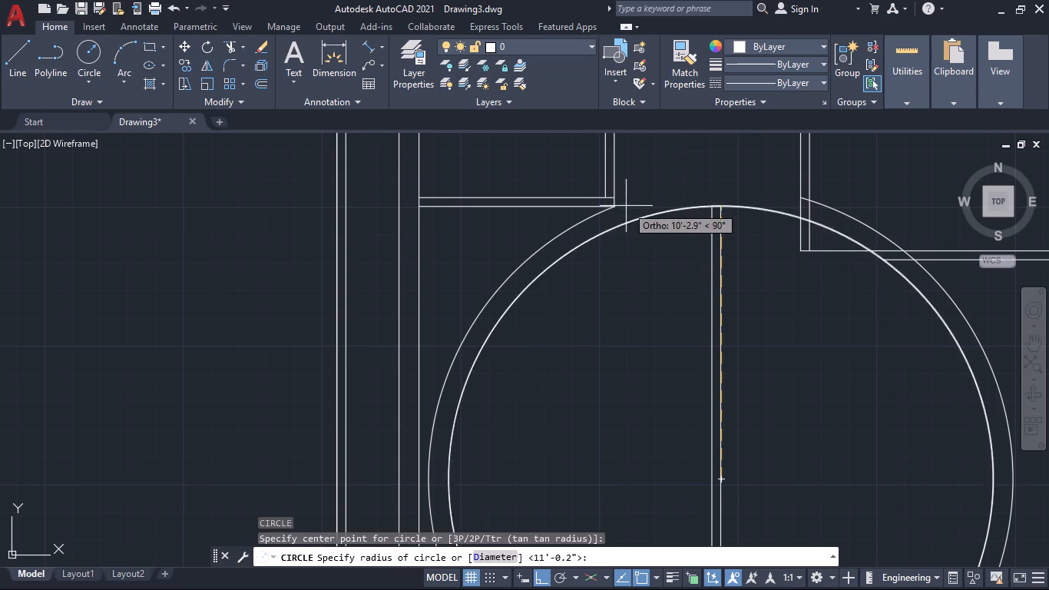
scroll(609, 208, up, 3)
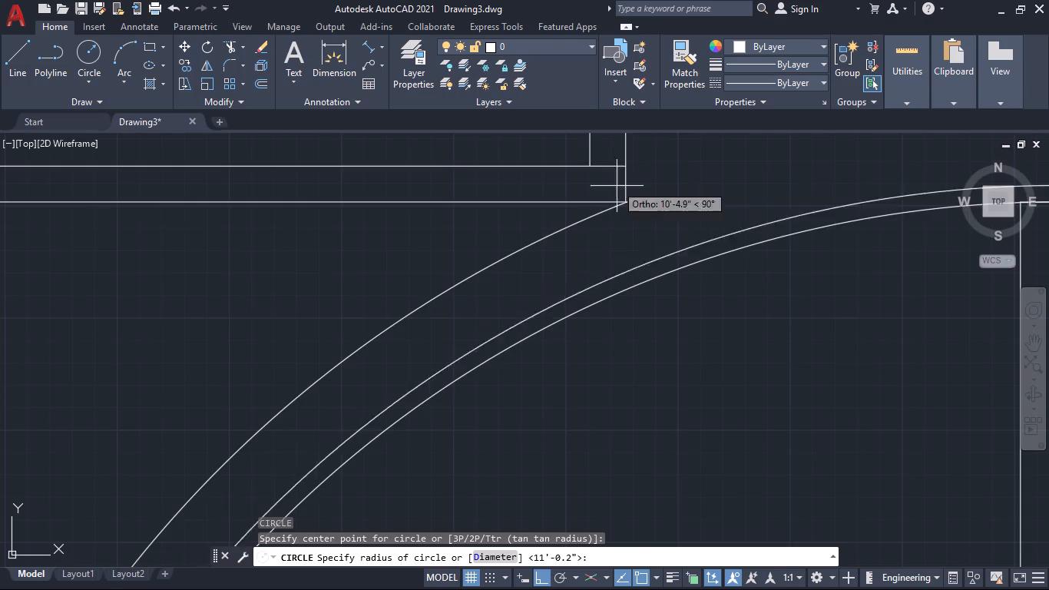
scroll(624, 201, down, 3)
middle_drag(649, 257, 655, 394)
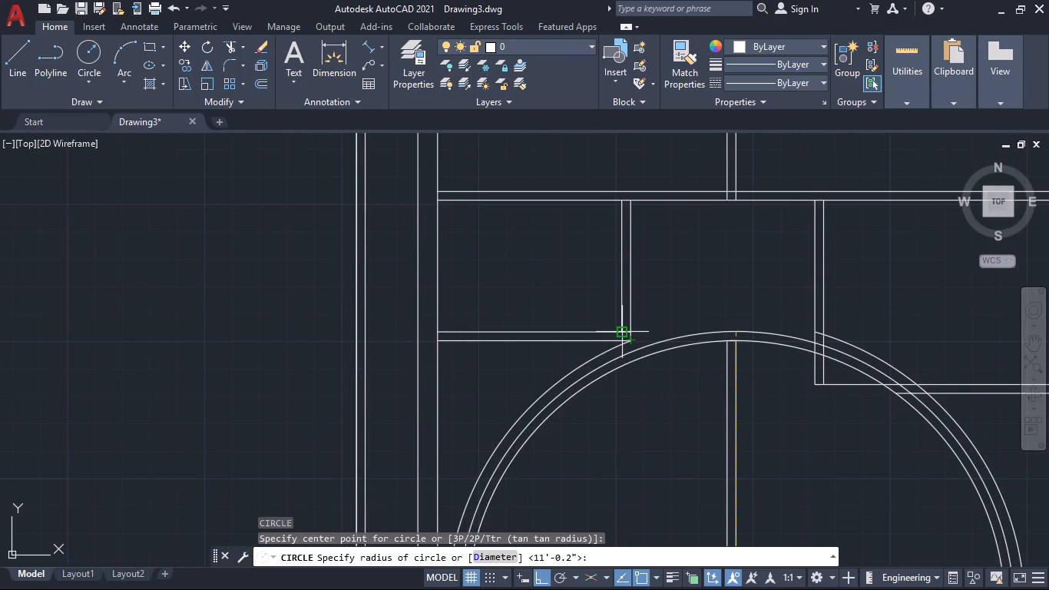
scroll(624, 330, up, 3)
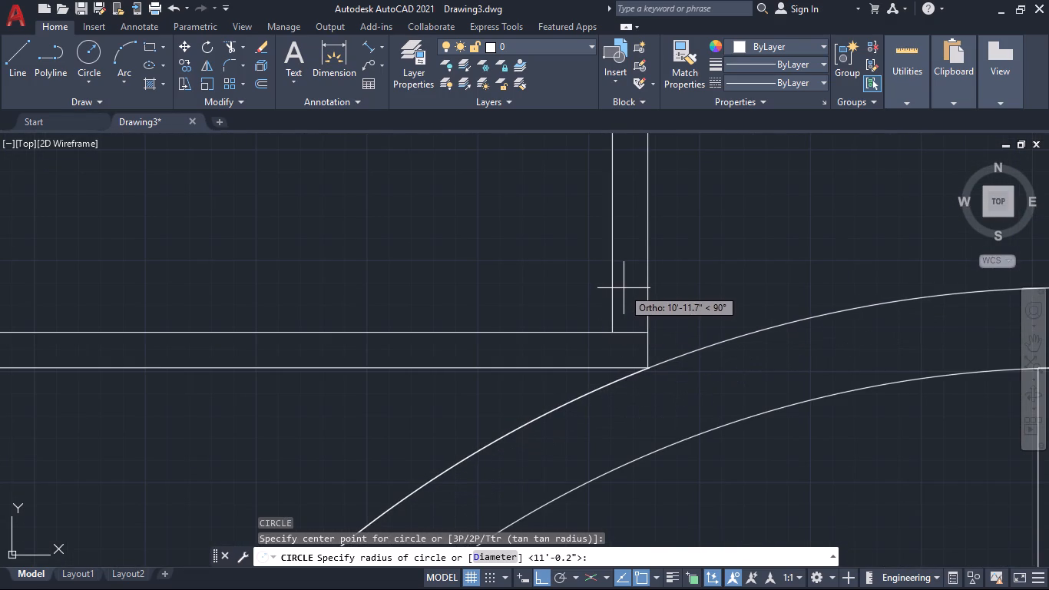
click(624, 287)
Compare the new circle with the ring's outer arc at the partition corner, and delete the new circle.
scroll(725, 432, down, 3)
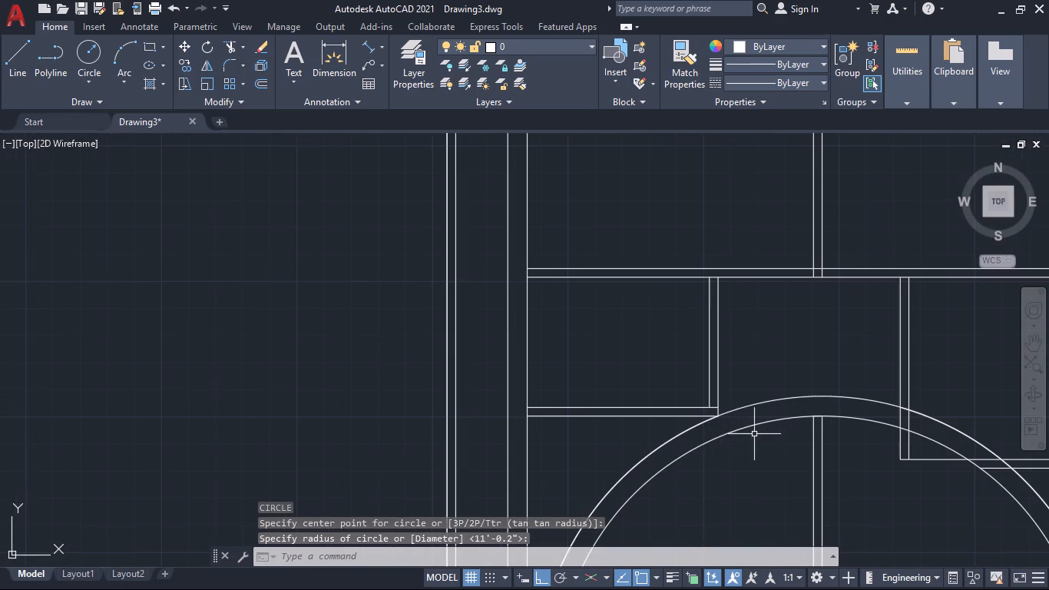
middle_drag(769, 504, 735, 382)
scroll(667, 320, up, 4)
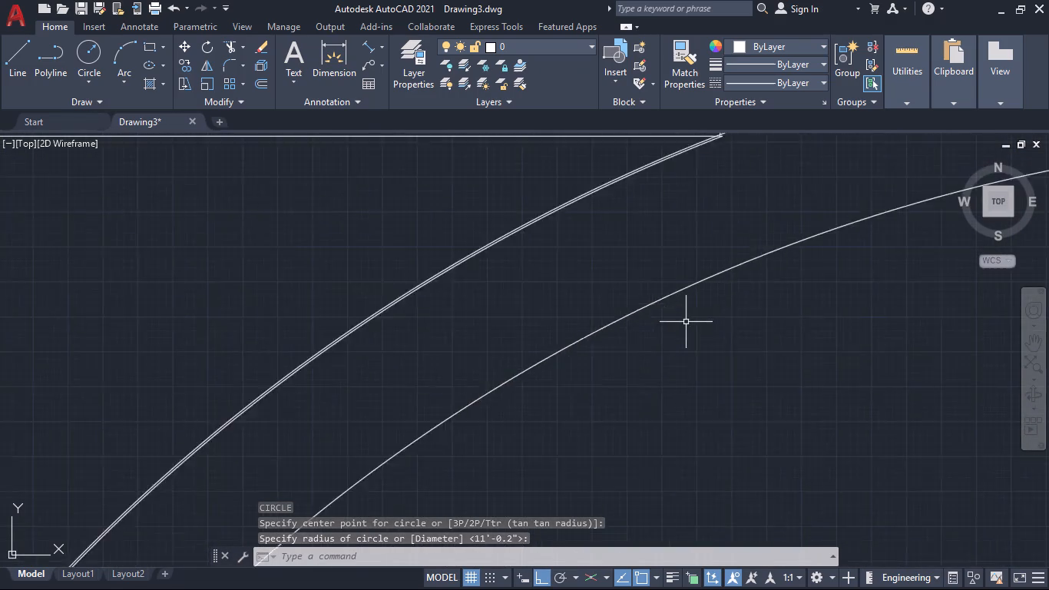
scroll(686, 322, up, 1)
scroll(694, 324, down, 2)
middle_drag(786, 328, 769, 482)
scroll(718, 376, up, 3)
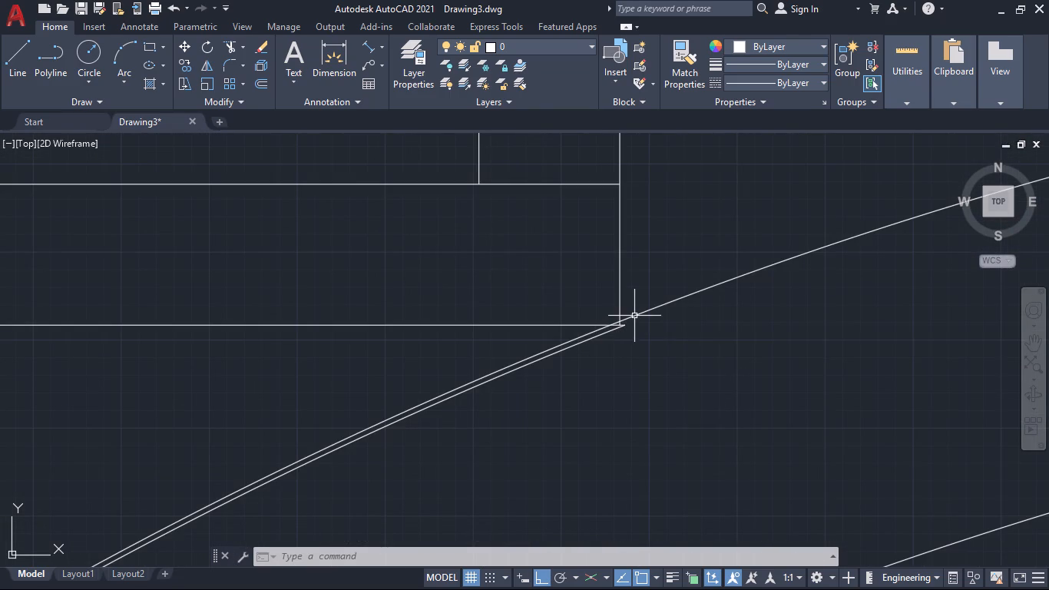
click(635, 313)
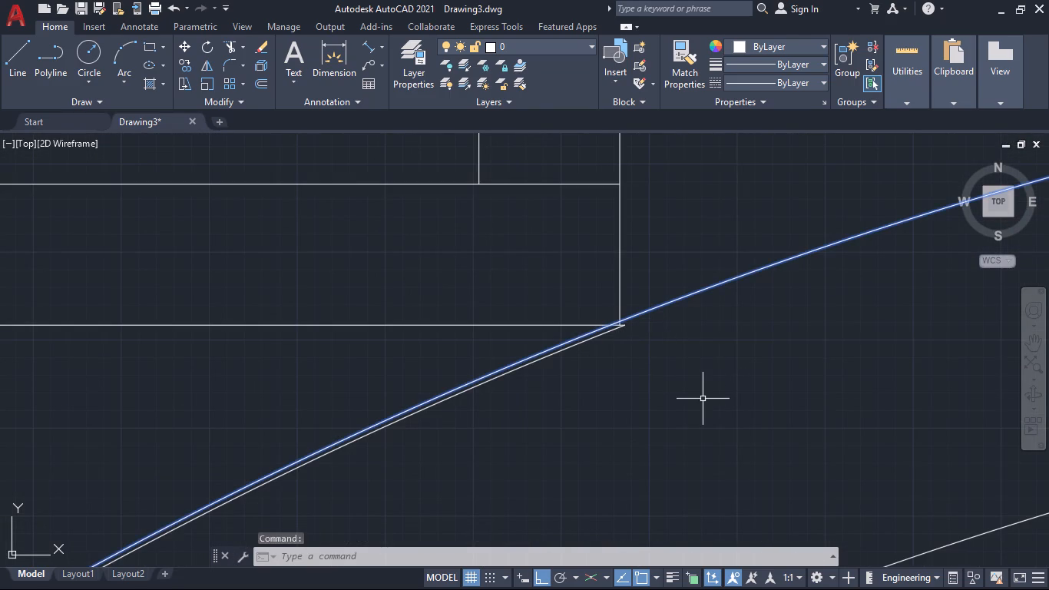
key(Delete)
Examine the gap in the ring's outer arc and how the ring meets the short partitions above it.
scroll(680, 429, down, 5)
middle_drag(739, 489, 690, 286)
scroll(703, 327, down, 1)
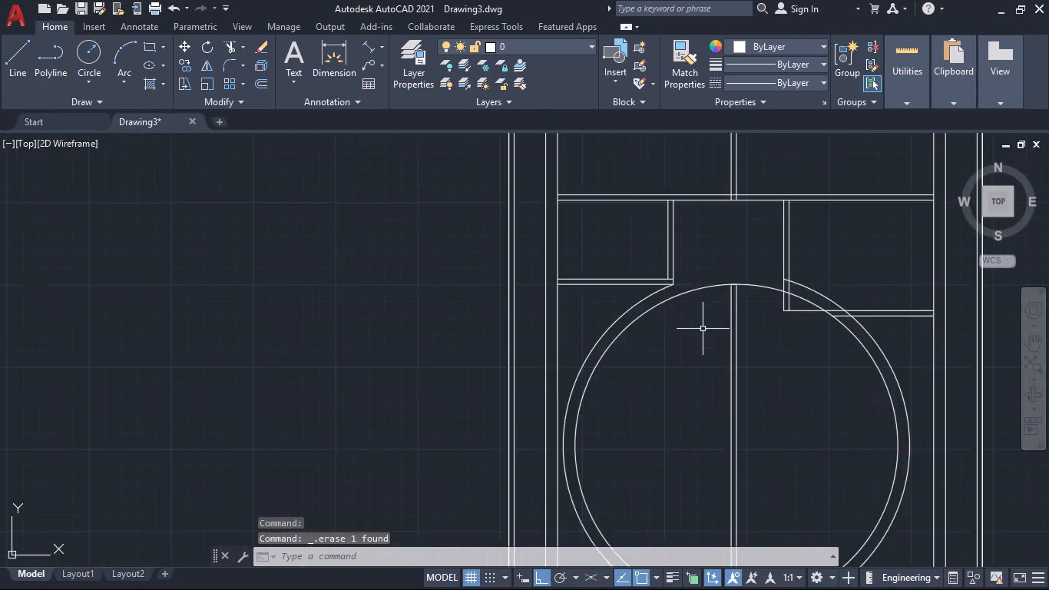
scroll(703, 329, down, 2)
middle_drag(657, 367, 667, 423)
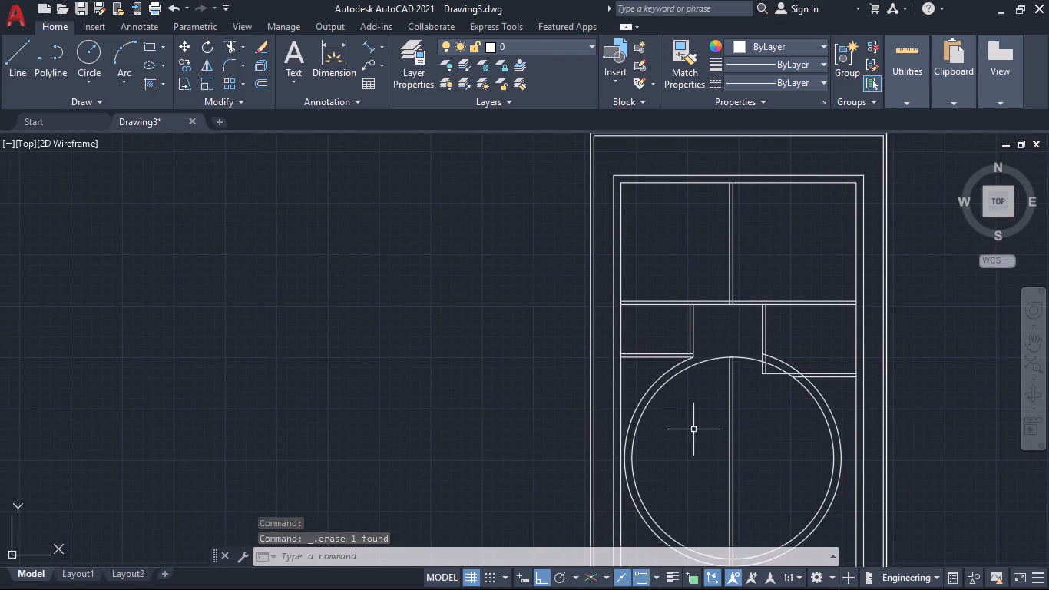
middle_drag(693, 423, 680, 336)
scroll(624, 304, up, 2)
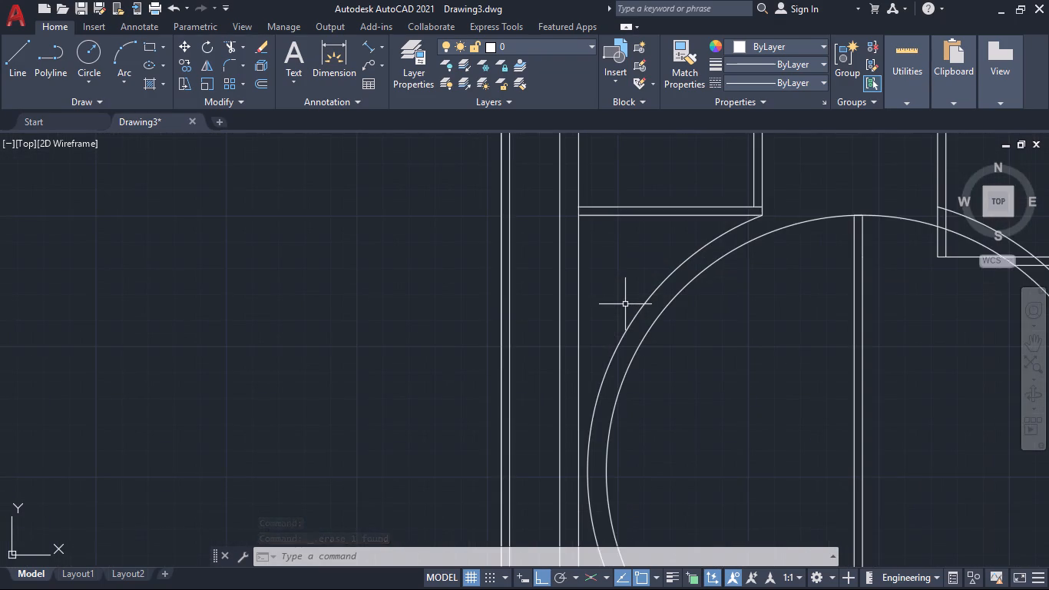
scroll(625, 304, down, 2)
scroll(625, 307, up, 2)
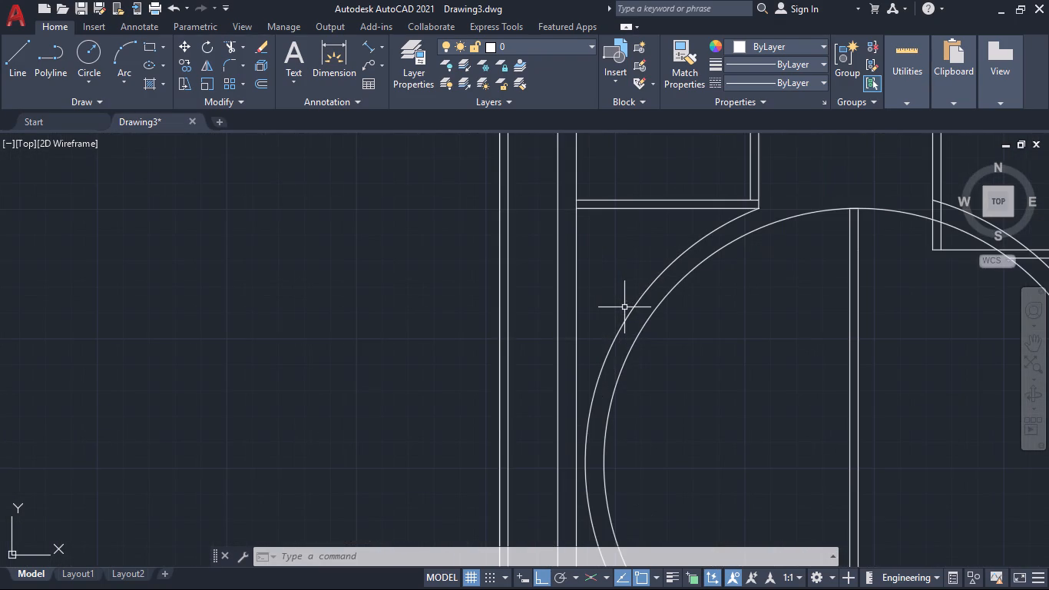
scroll(629, 296, down, 2)
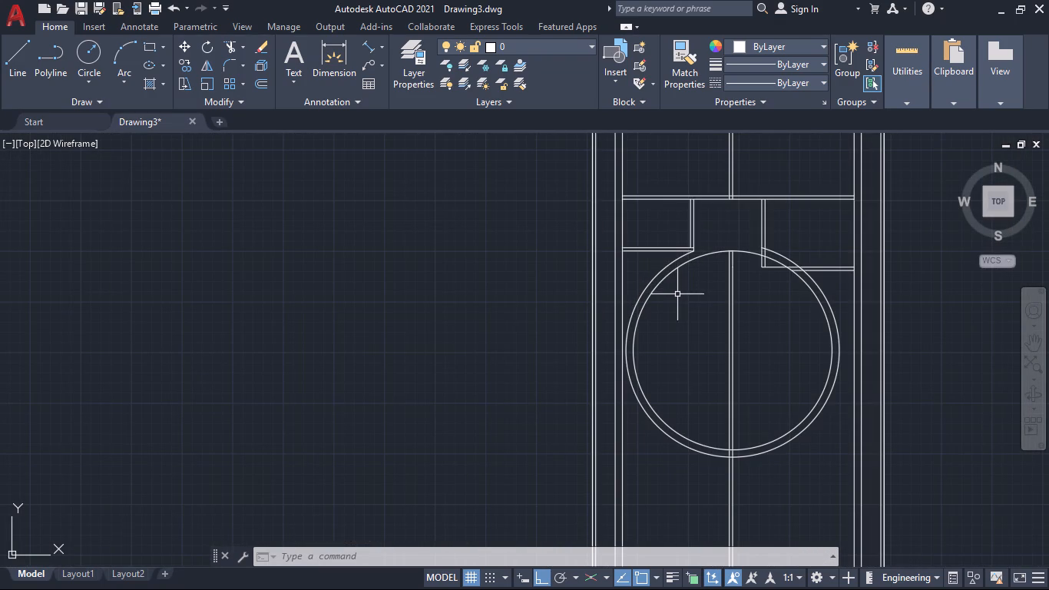
middle_drag(642, 277, 642, 279)
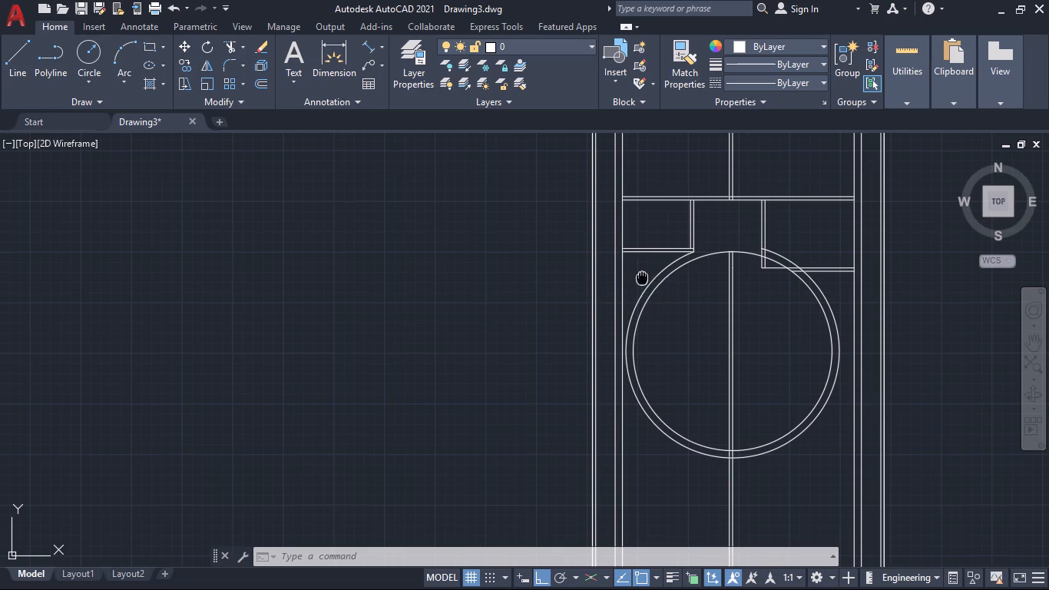
middle_drag(642, 279, 642, 325)
scroll(651, 323, up, 3)
scroll(651, 323, down, 1)
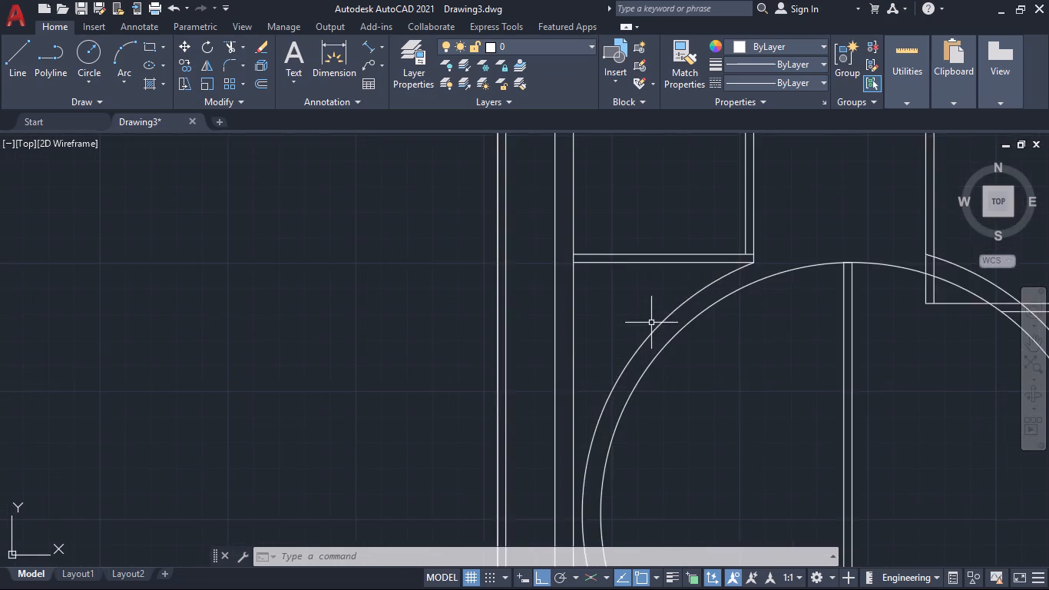
scroll(652, 326, down, 1)
scroll(714, 383, down, 1)
middle_drag(714, 388, 705, 342)
scroll(684, 343, up, 1)
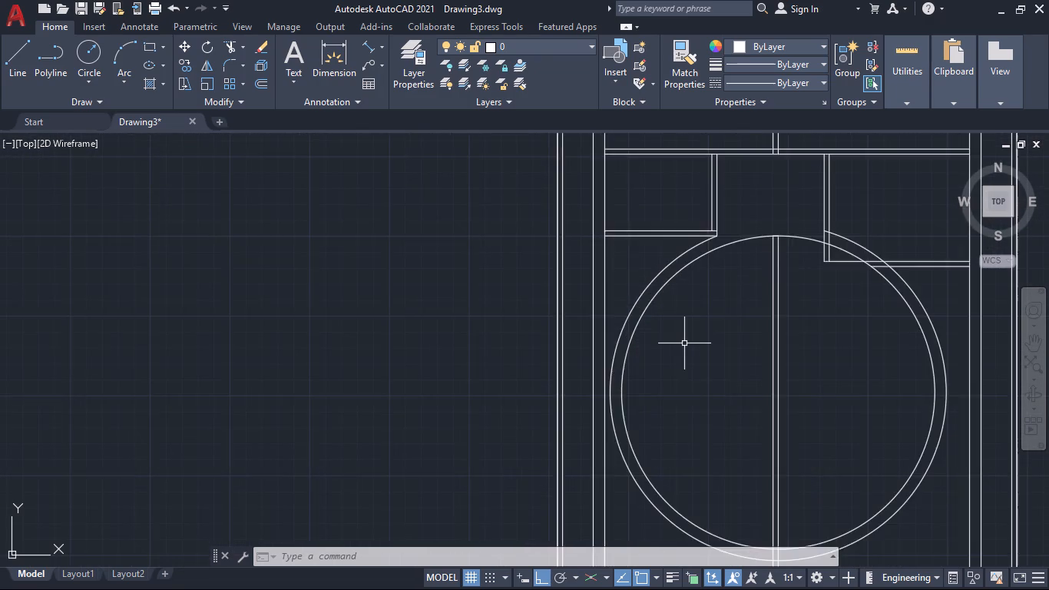
scroll(684, 343, down, 1)
middle_drag(688, 347, 677, 364)
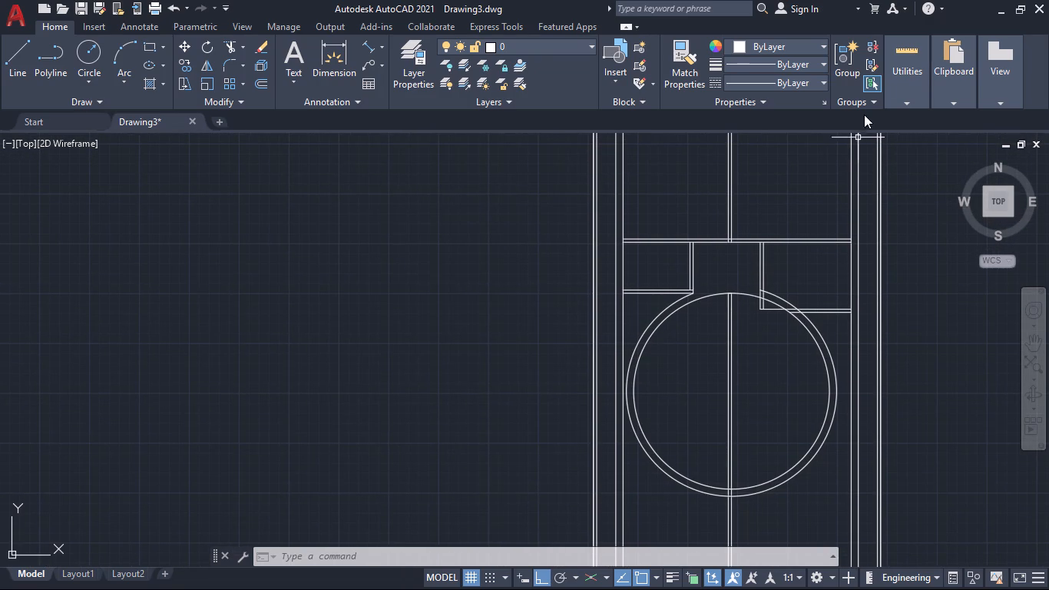
Measure the ring's inner and outer radii and the nearby walls at its upper-left corner with quick measure.
click(900, 51)
click(907, 118)
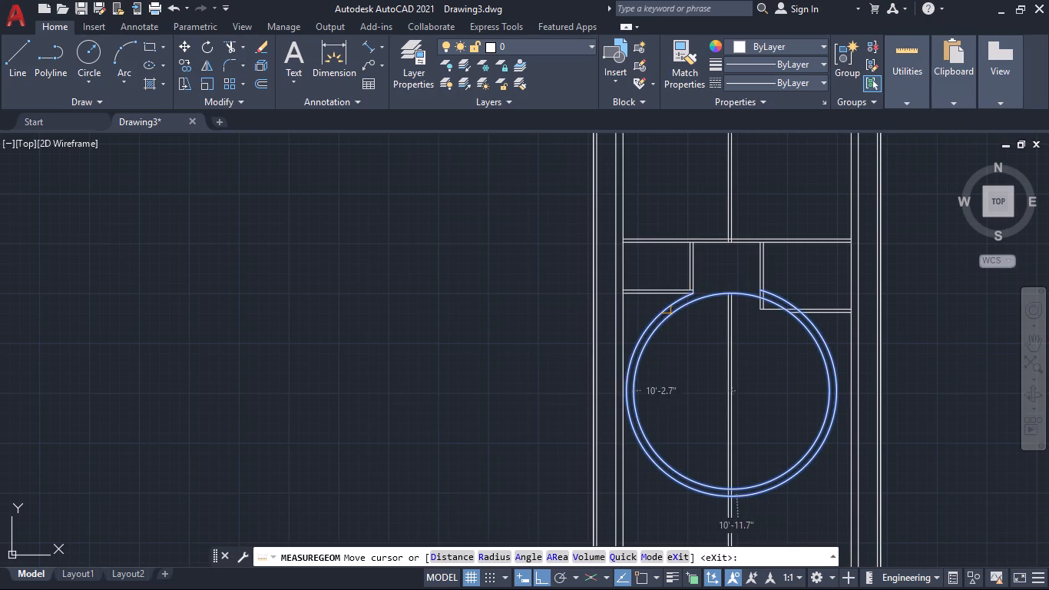
scroll(641, 293, up, 2)
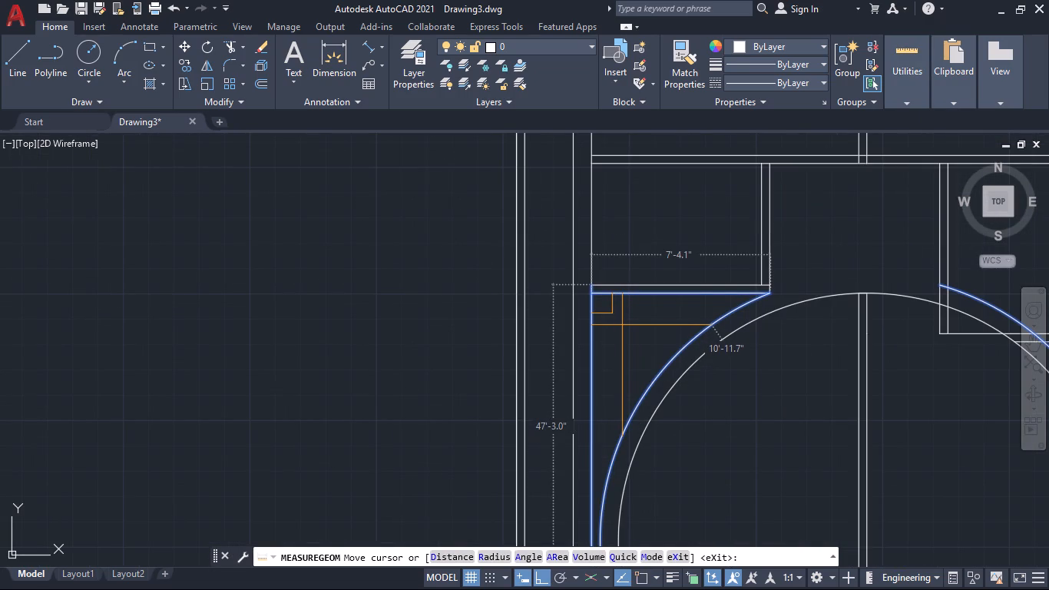
key(Escape)
Delete the lower line of the short horizontal partition between the ring and the east wall.
scroll(806, 363, down, 1)
middle_drag(797, 421, 731, 297)
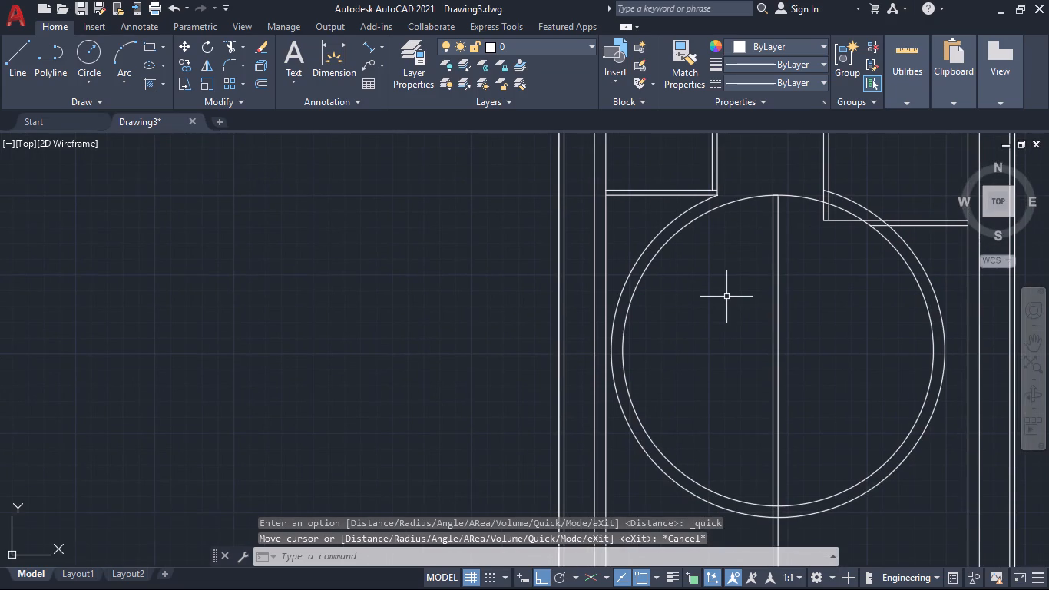
middle_drag(844, 287, 773, 360)
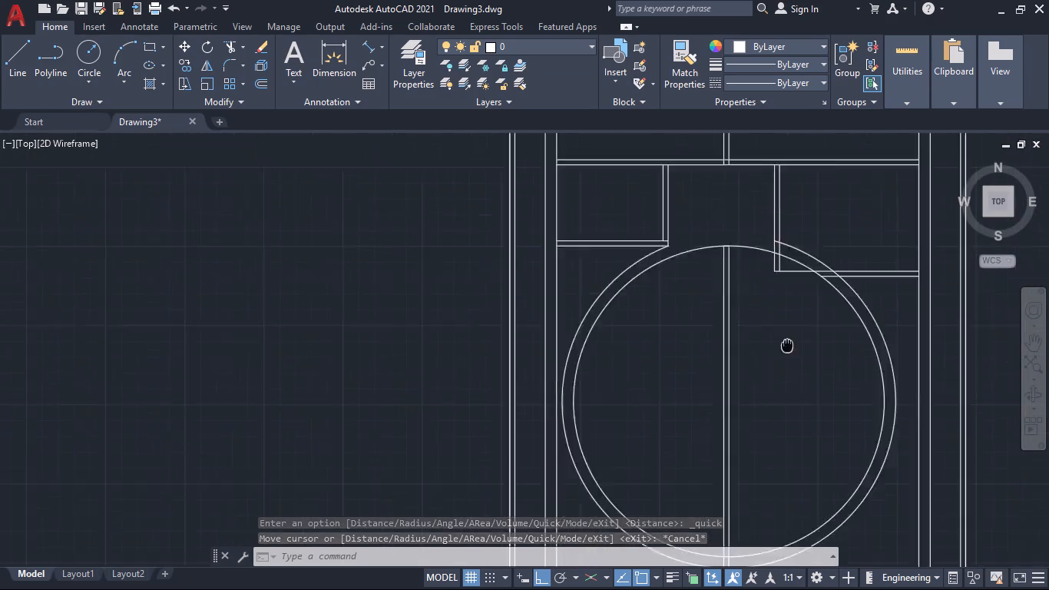
middle_drag(773, 360, 713, 425)
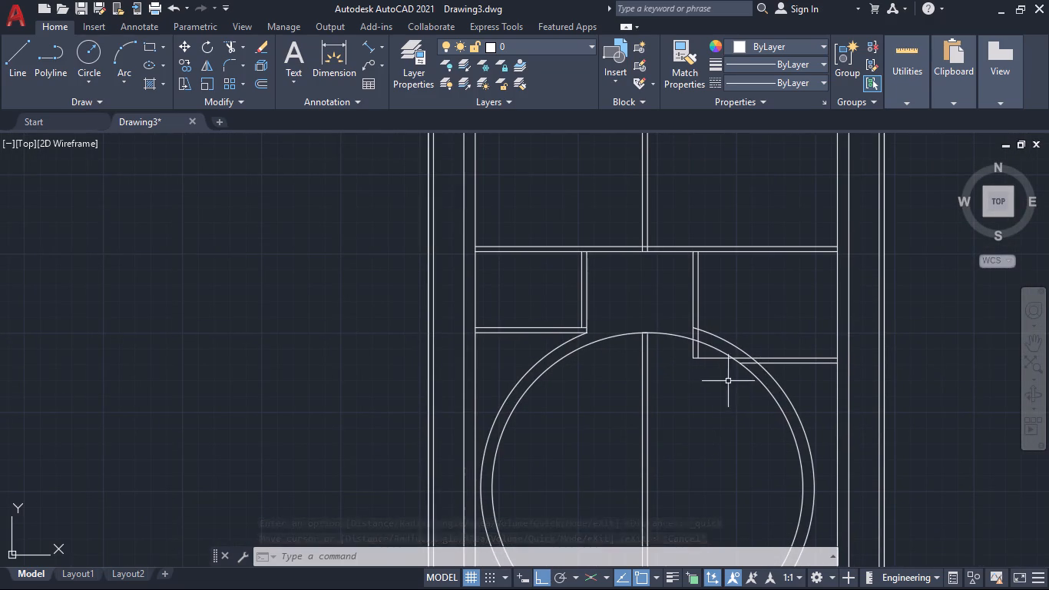
click(783, 364)
key(Delete)
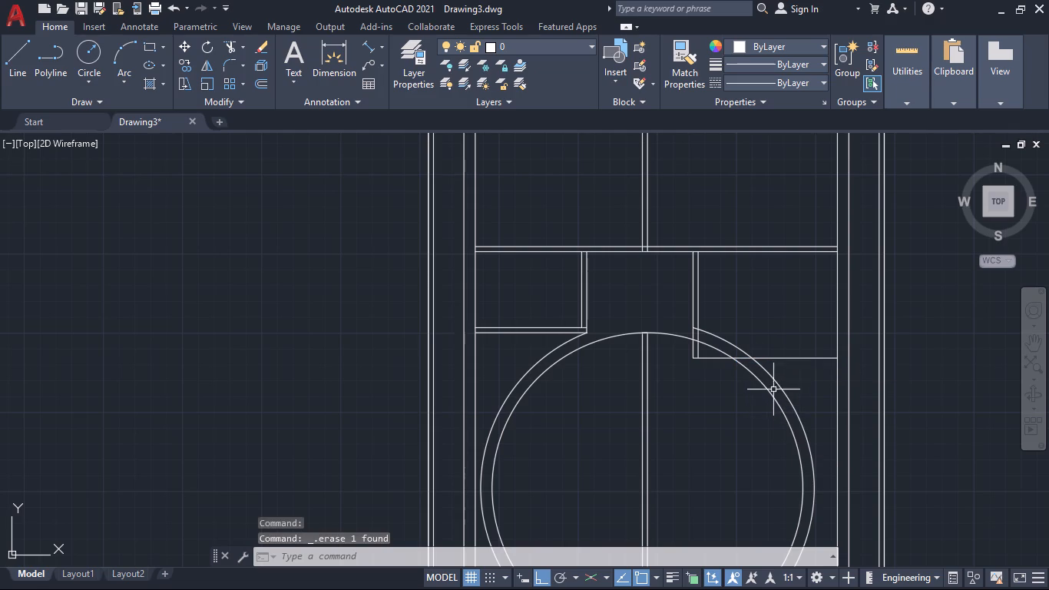
Trim the parts of the eastern short vertical partition and the remaining horizontal line that lie inside the ring's inner circle.
text(tr)
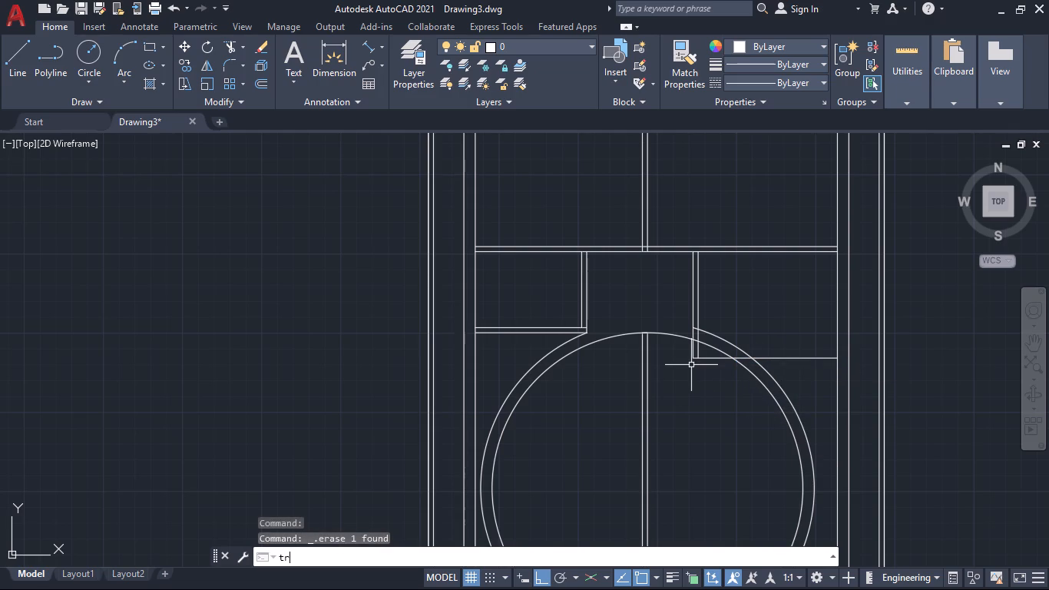
key(Return)
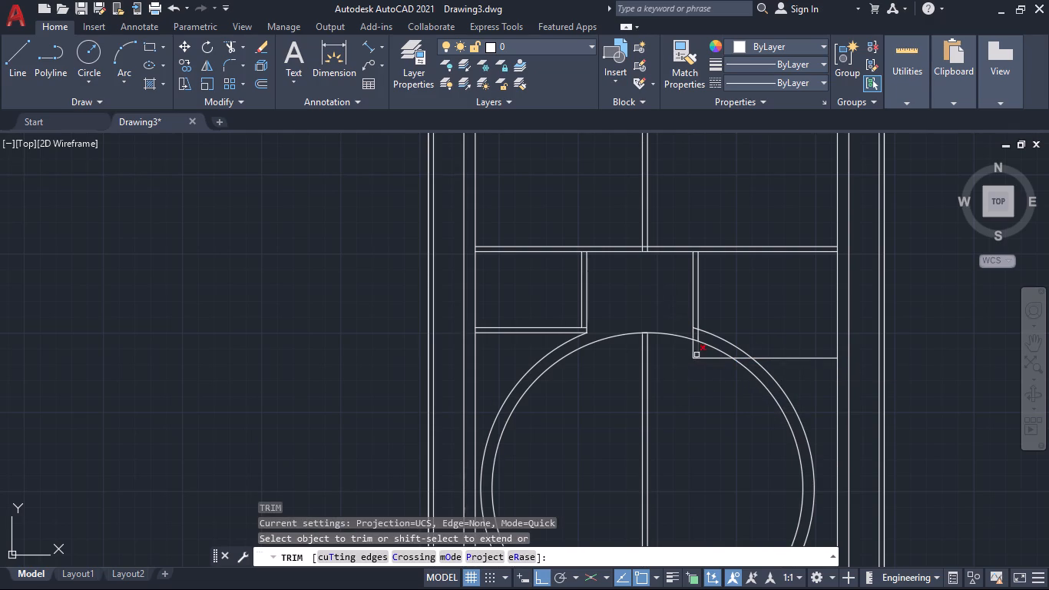
scroll(694, 344, up, 2)
click(675, 307)
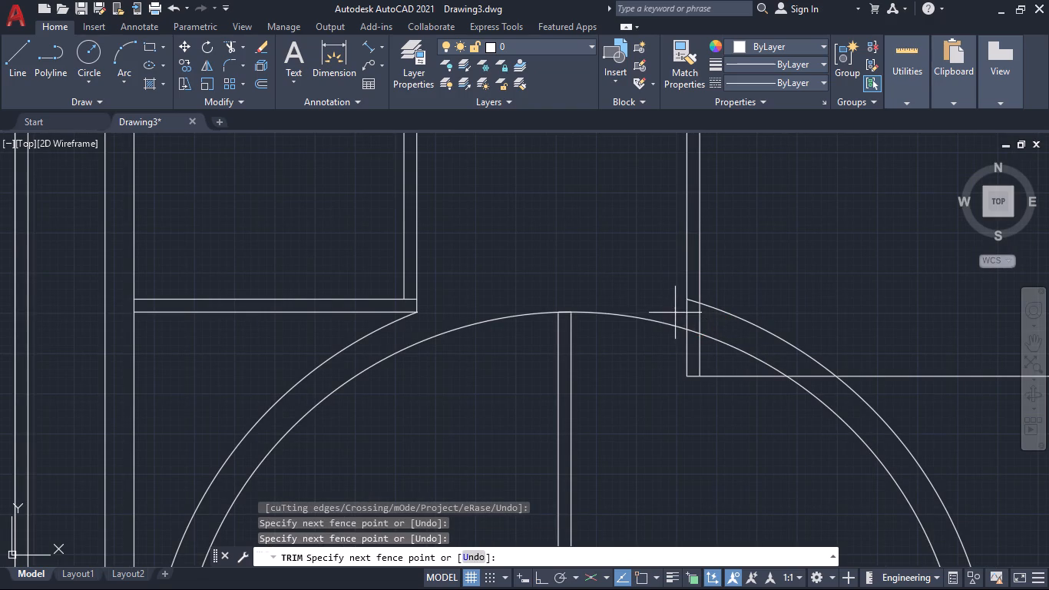
click(667, 300)
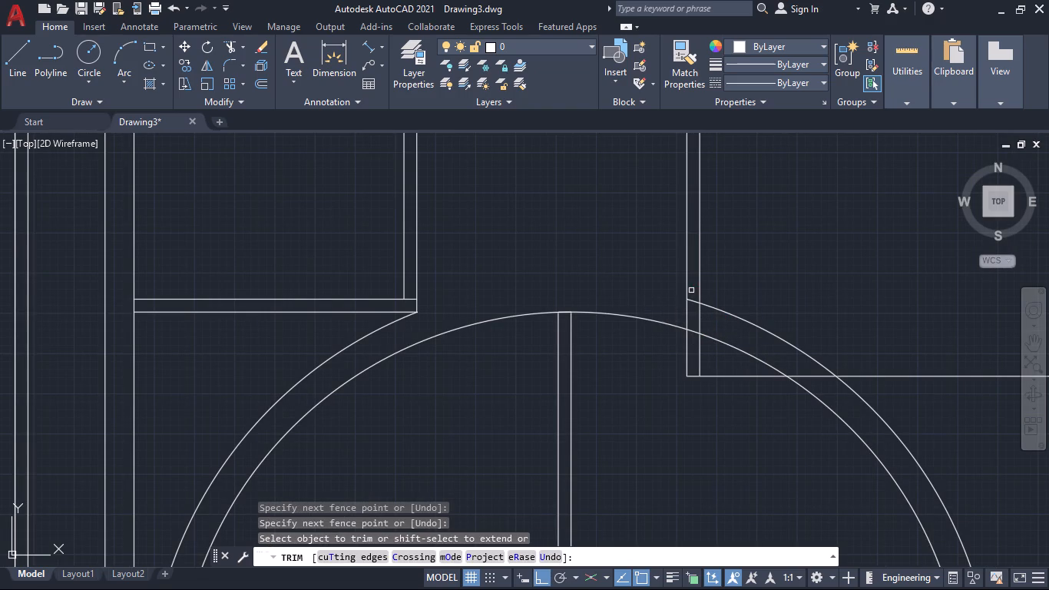
click(683, 342)
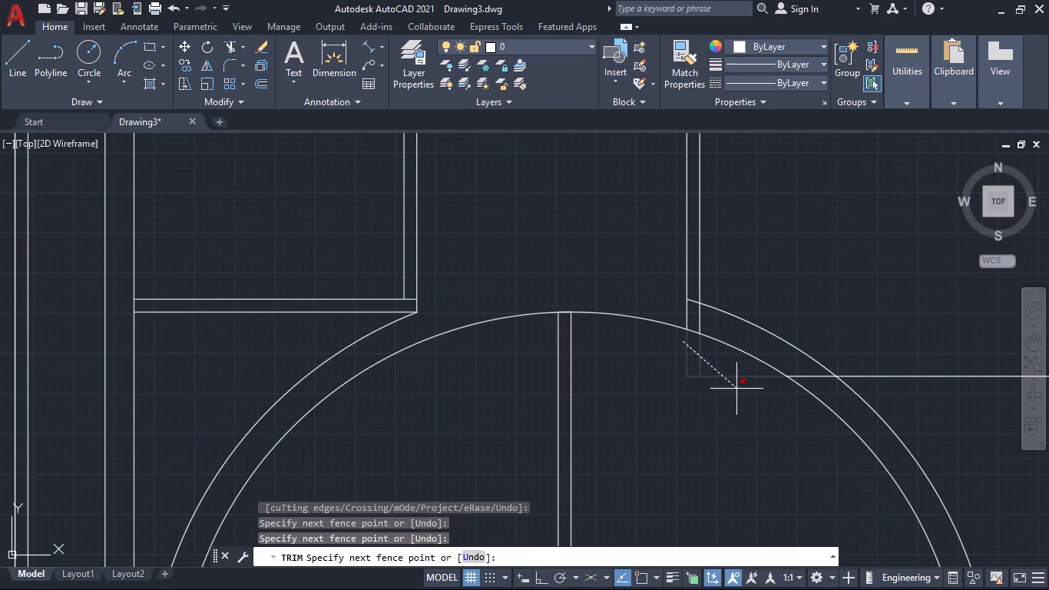
click(737, 389)
scroll(792, 375, down, 2)
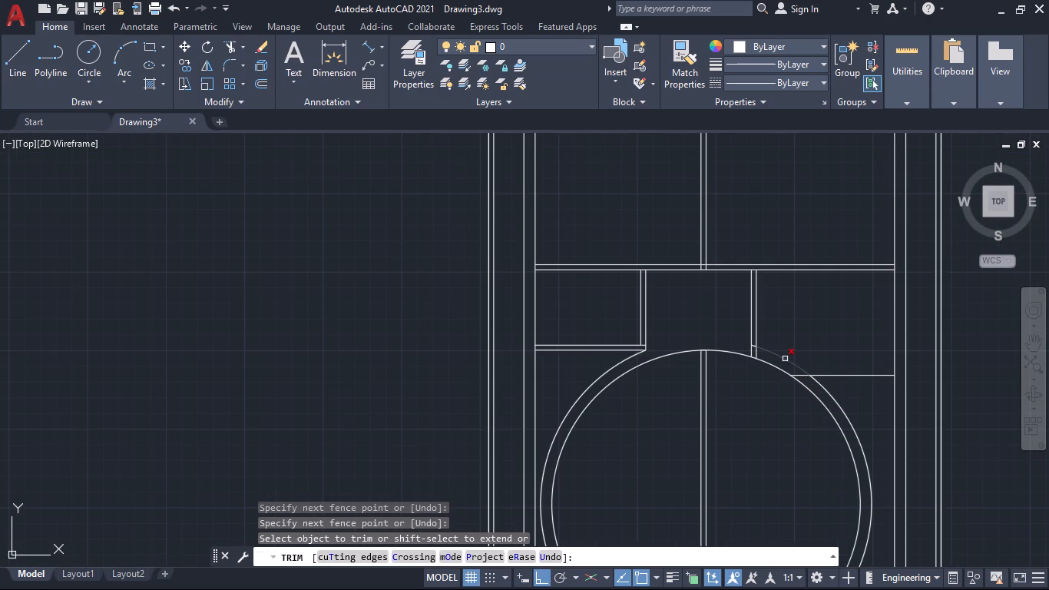
scroll(784, 410, down, 1)
middle_drag(778, 417, 706, 408)
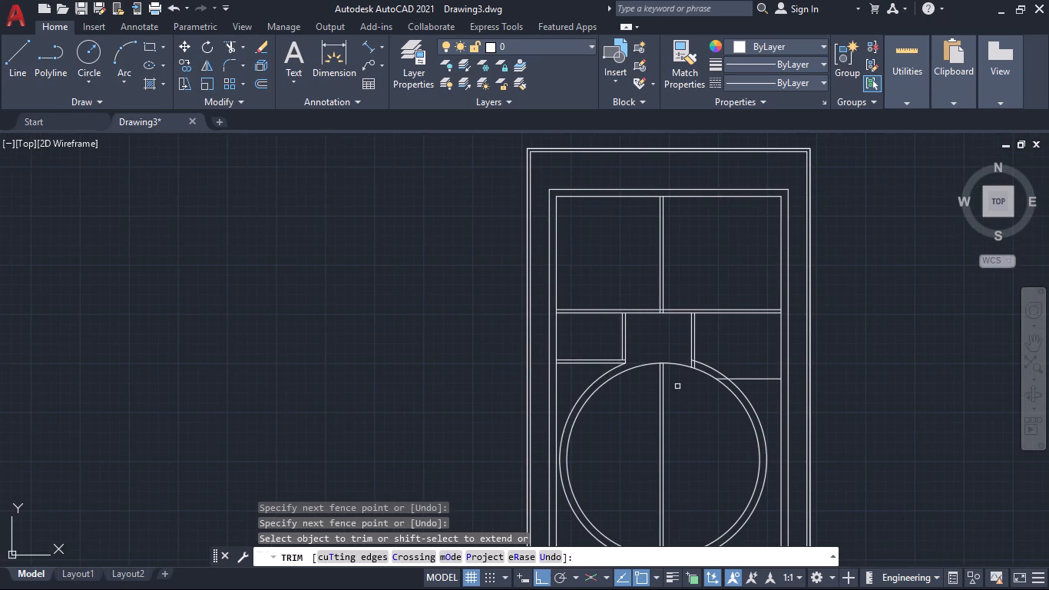
scroll(679, 384, up, 2)
middle_drag(769, 437, 656, 413)
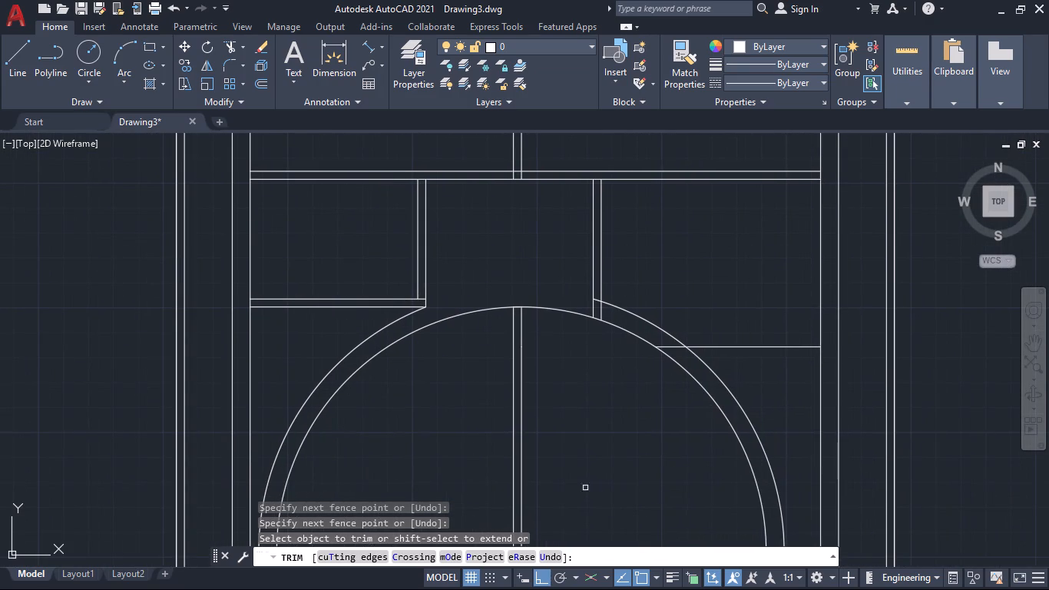
Offset the horizontal line between the ring and the east wall 9" downward.
key(grave)
key(Escape)
key(Escape)
key(o)
key(Return)
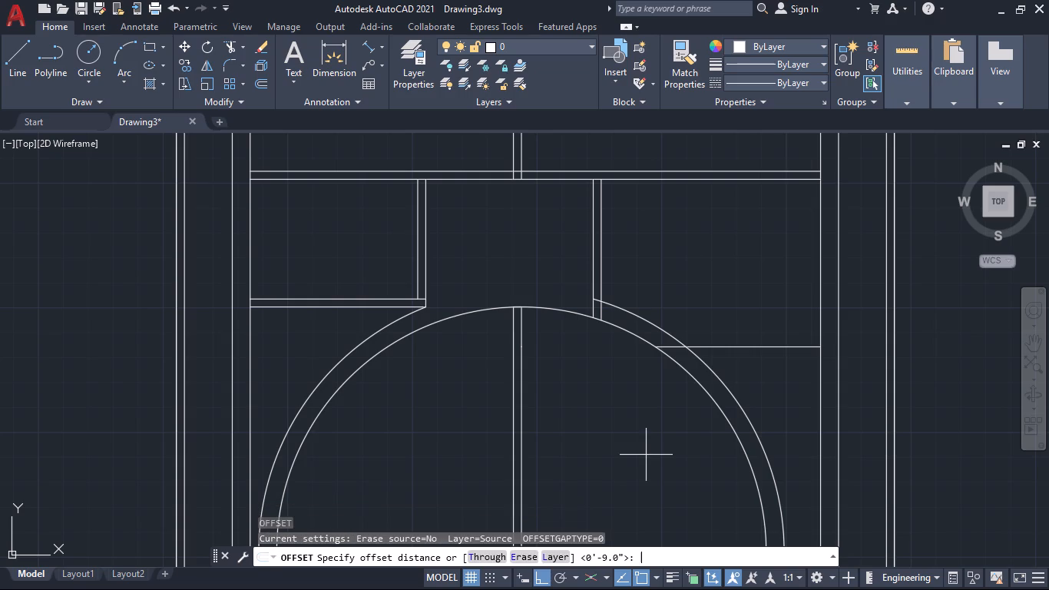
text(9")
key(Return)
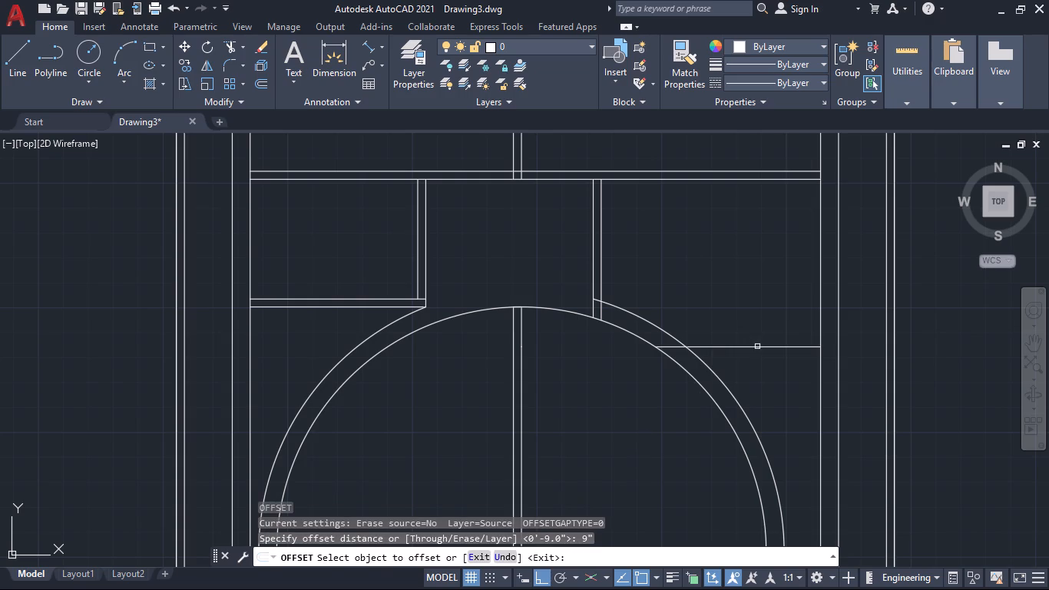
click(757, 346)
click(770, 373)
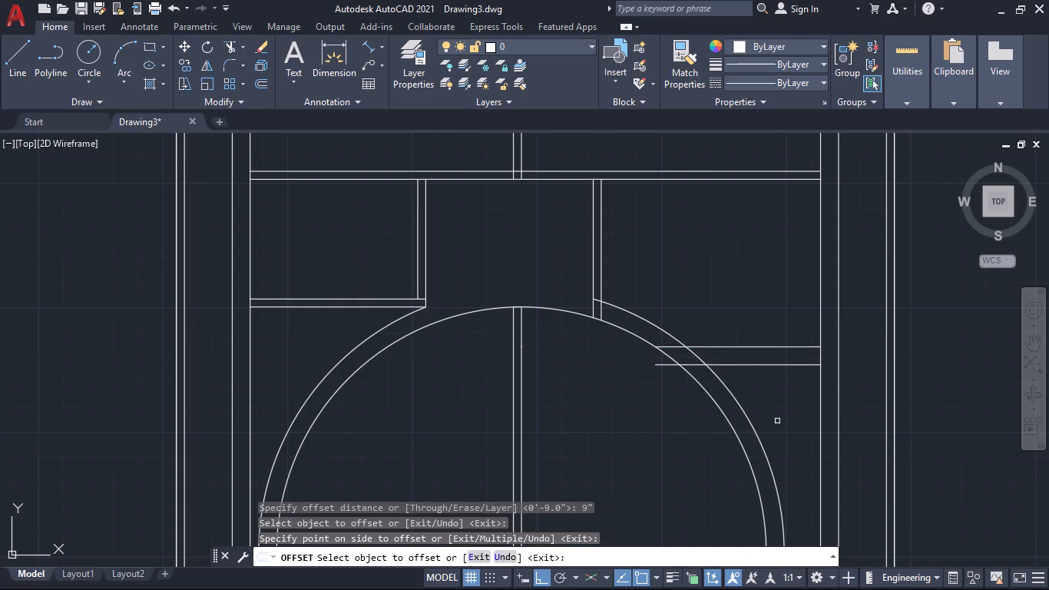
scroll(796, 403, down, 1)
middle_drag(796, 404, 779, 352)
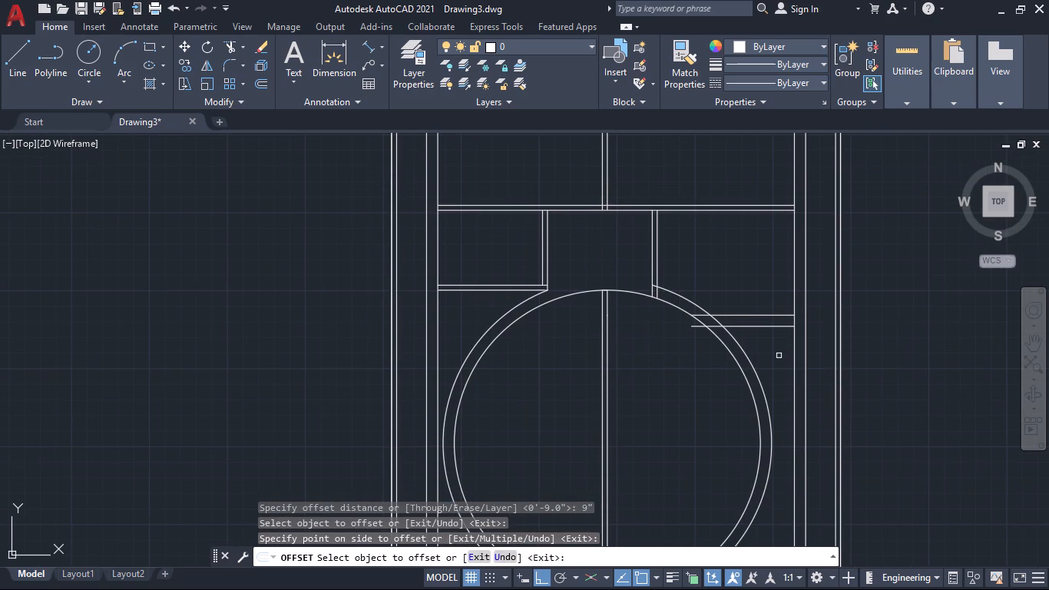
key(Escape)
Trim the overlapping lines and outer-arc pieces where the ring meets the 9" horizontal wall and the eastern short vertical partition.
text(tr)
key(Return)
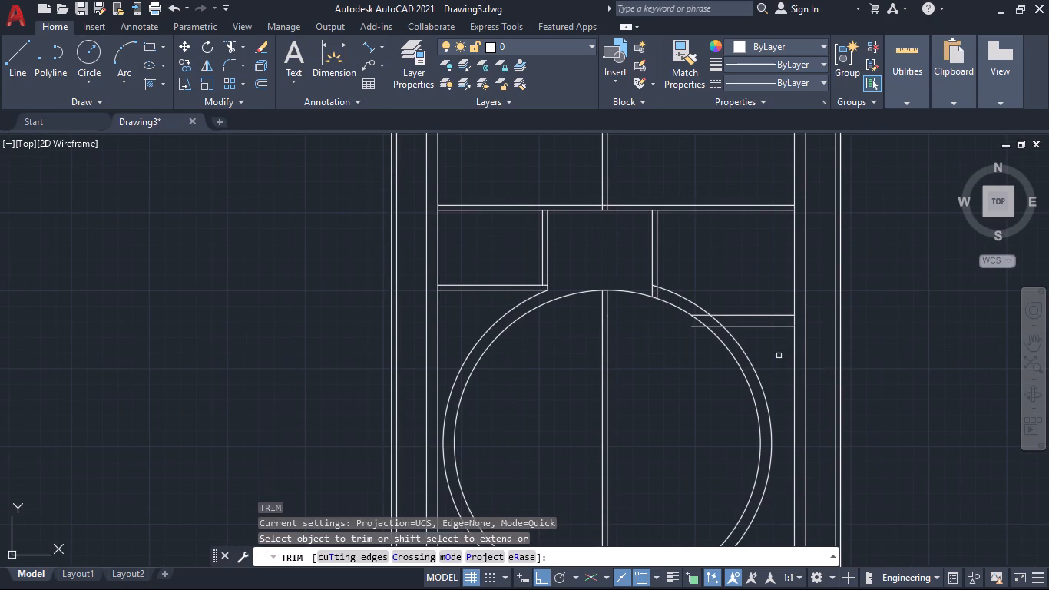
scroll(725, 340, up, 2)
click(657, 310)
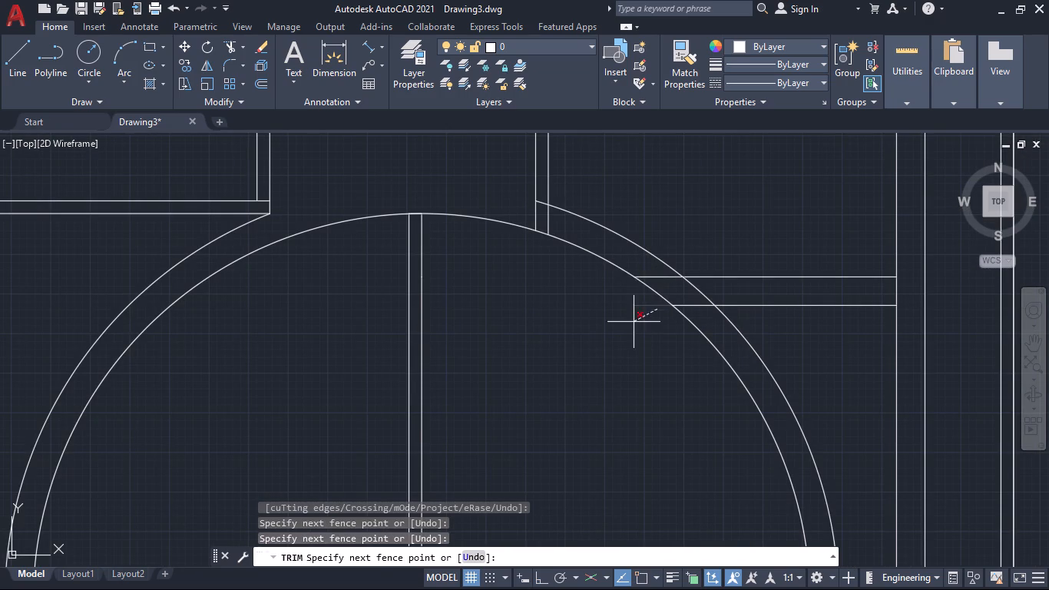
click(633, 299)
click(647, 261)
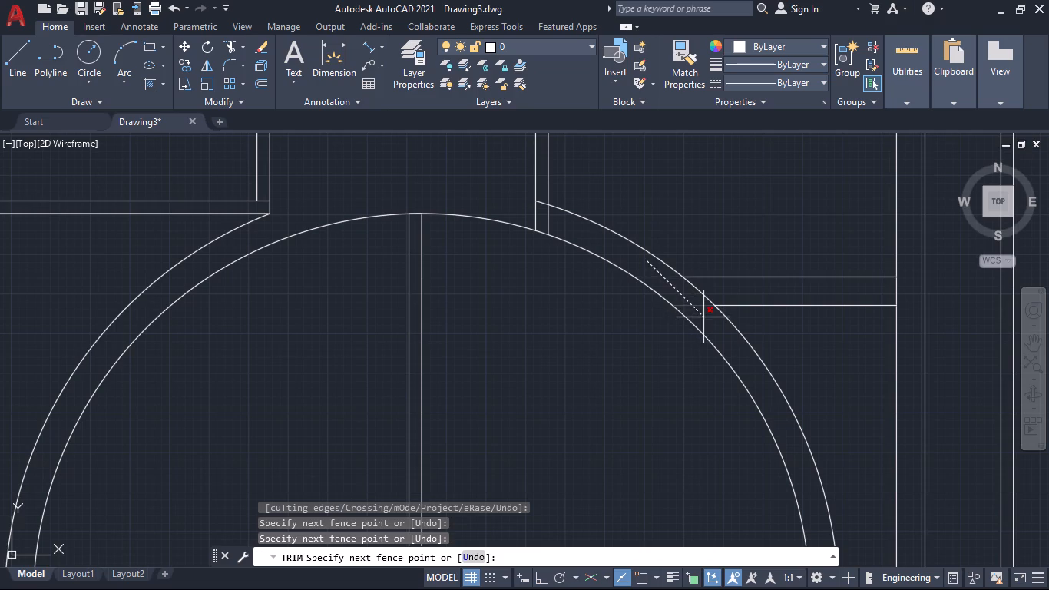
click(705, 317)
click(697, 295)
click(713, 293)
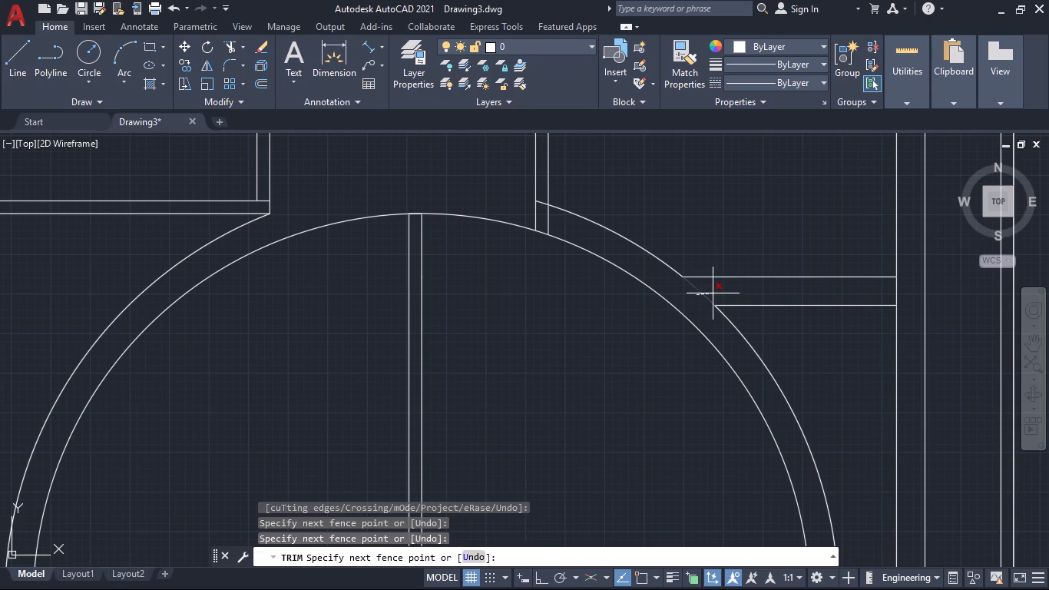
click(542, 204)
click(550, 219)
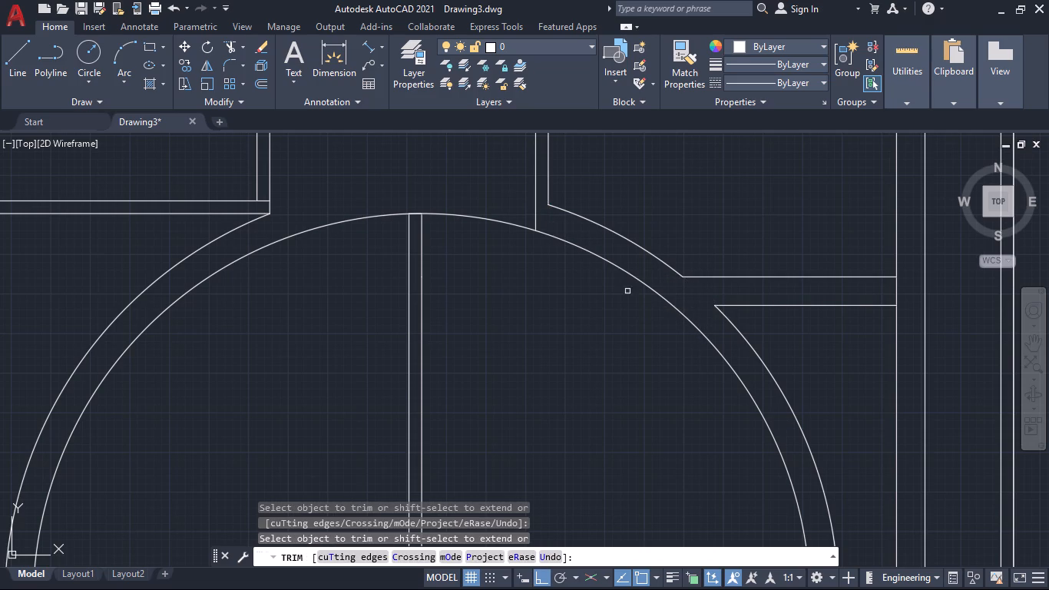
Trim the upper line of the western short horizontal partition where it crosses into the vertical partition at their corner.
scroll(632, 321, down, 2)
middle_drag(611, 341, 608, 373)
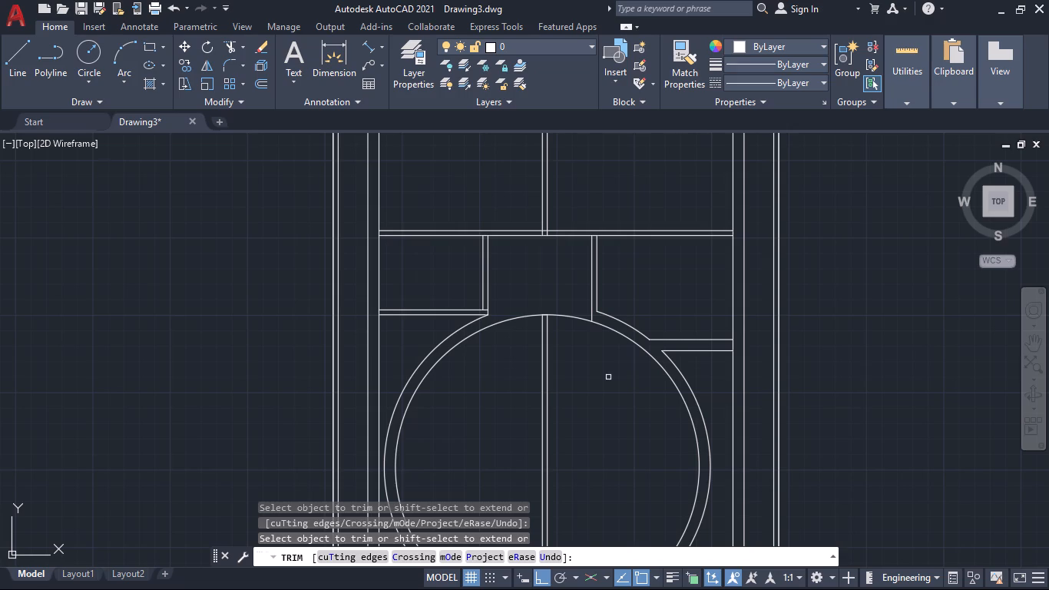
scroll(484, 301, up, 1)
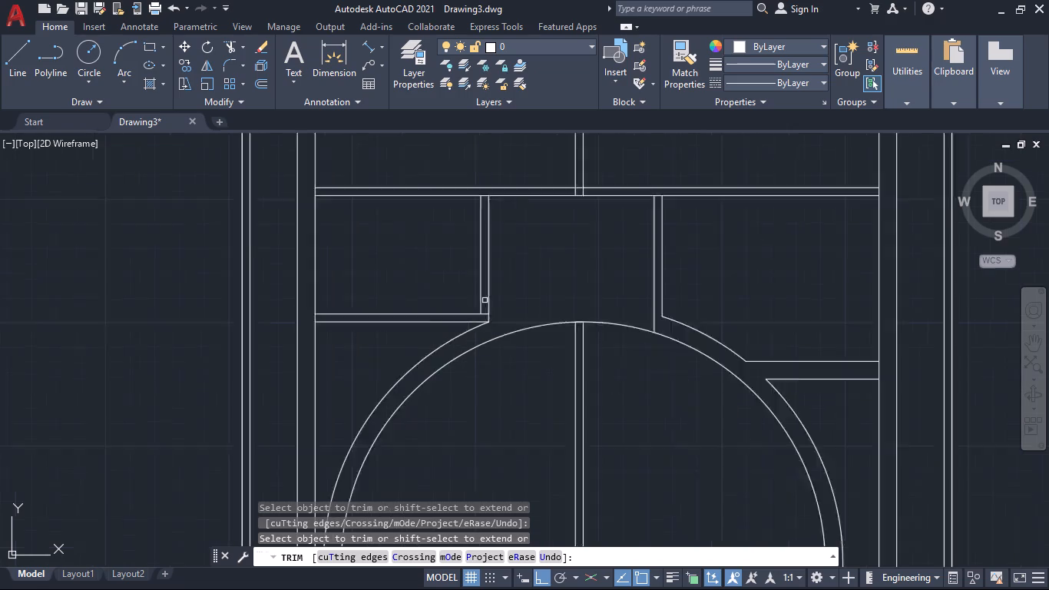
scroll(485, 300, up, 1)
click(485, 321)
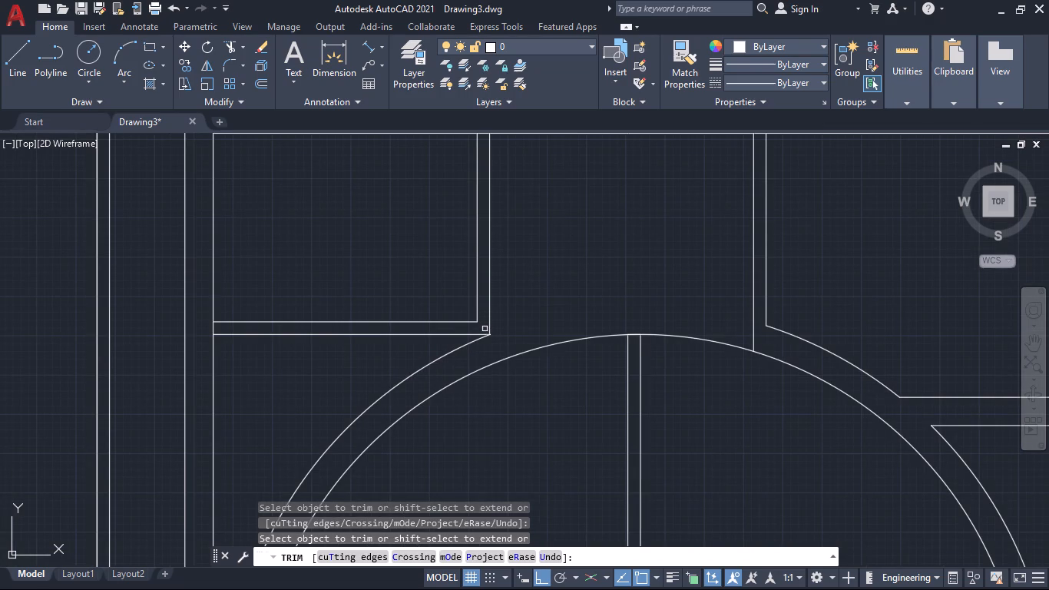
Extend the inner line of the western short vertical partition down to the ring's inner circle.
scroll(486, 331, up, 1)
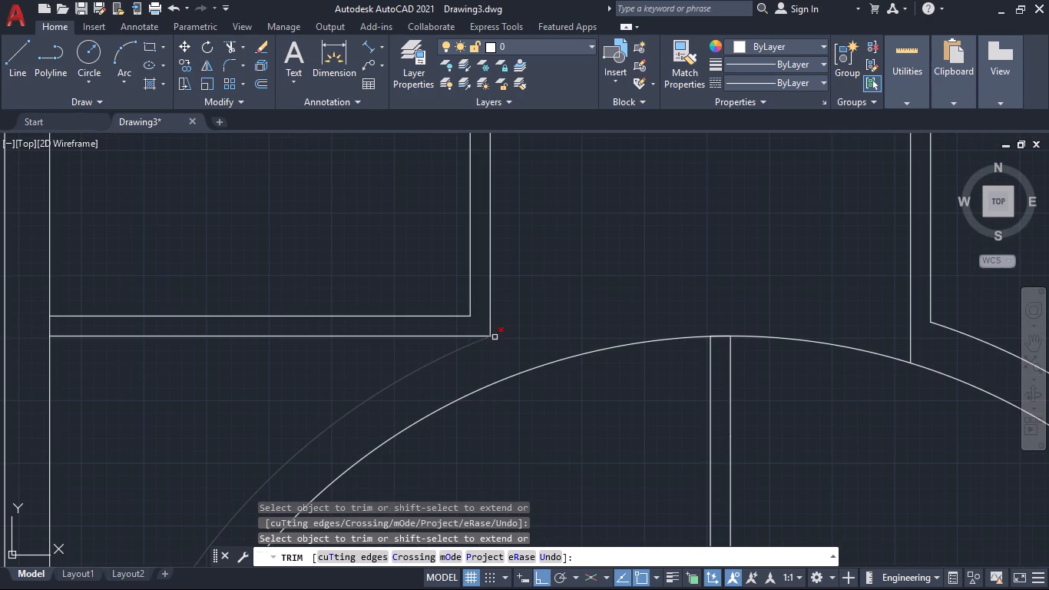
scroll(522, 338, down, 2)
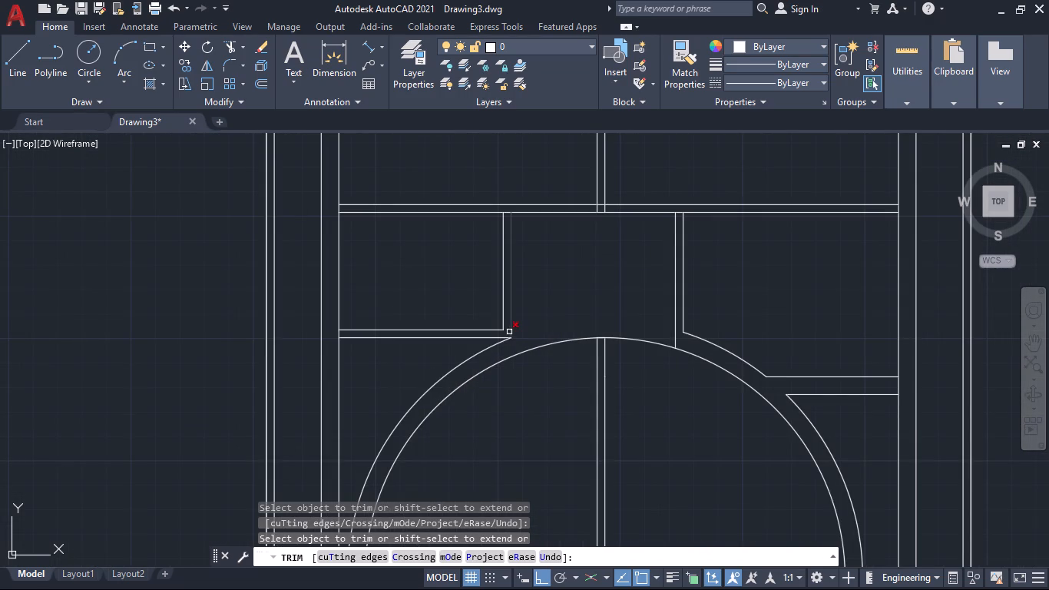
scroll(569, 323, down, 2)
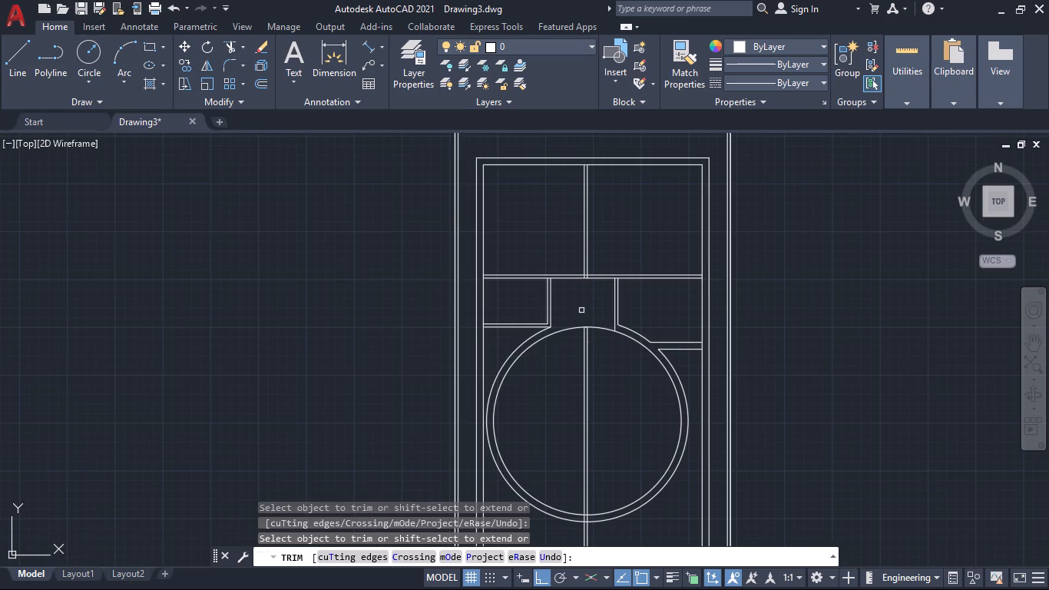
middle_drag(581, 310, 566, 264)
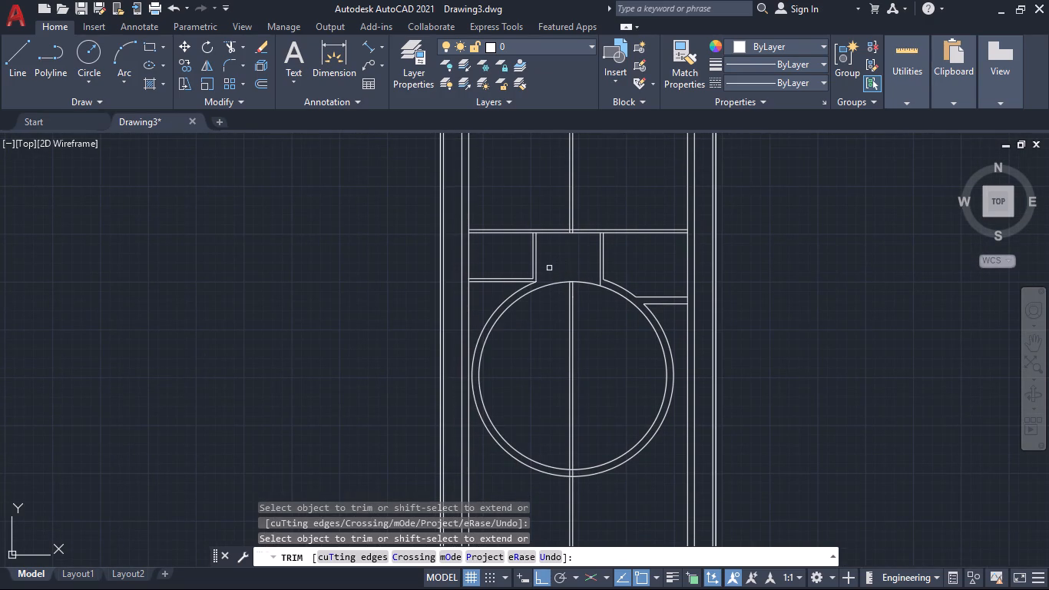
scroll(549, 268, up, 1)
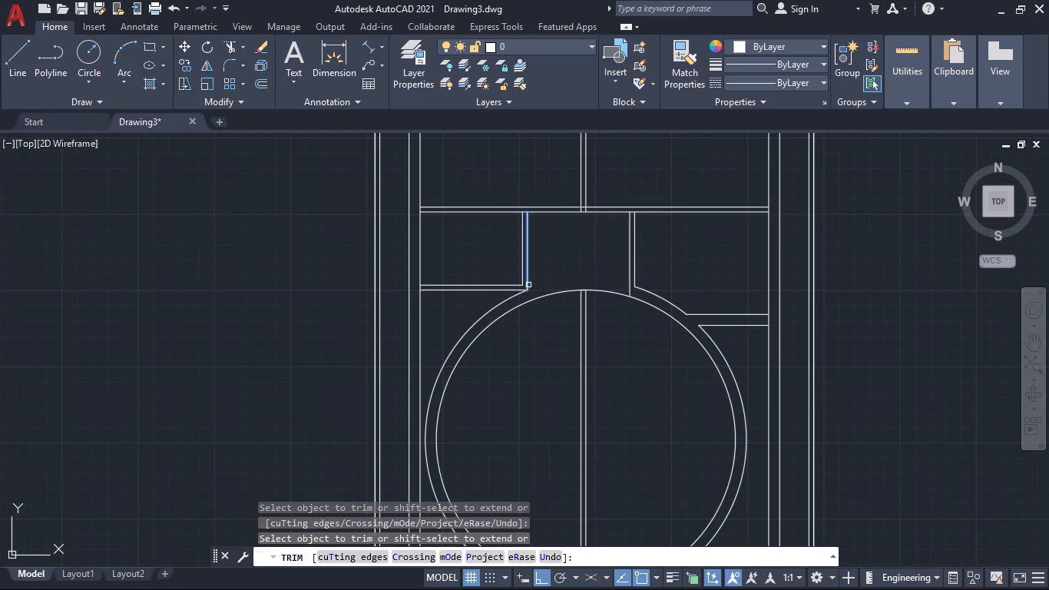
shift+click(528, 284)
shift+click(528, 285)
Trim away the ring's inner arc between the two short vertical partitions, on both sides of the central partition.
scroll(534, 285, up, 2)
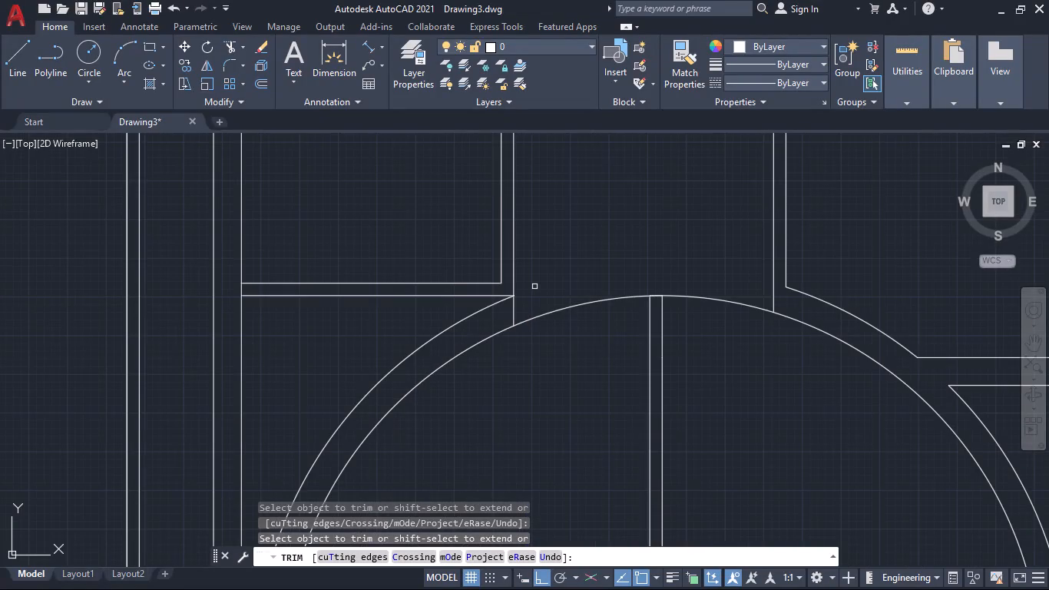
scroll(534, 287, down, 2)
scroll(546, 290, up, 1)
click(561, 284)
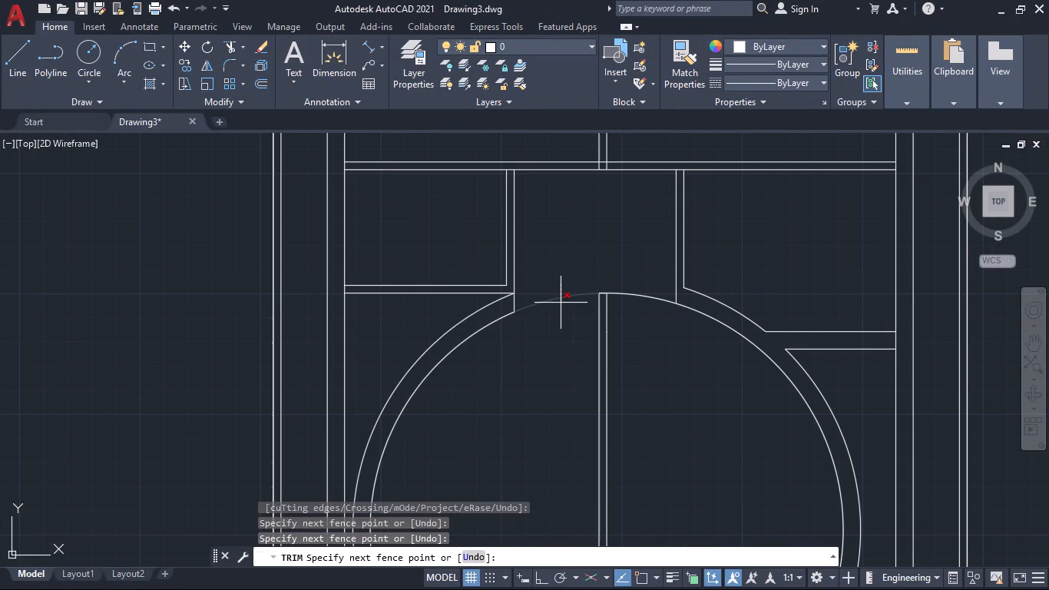
click(561, 303)
double_click(633, 279)
click(647, 313)
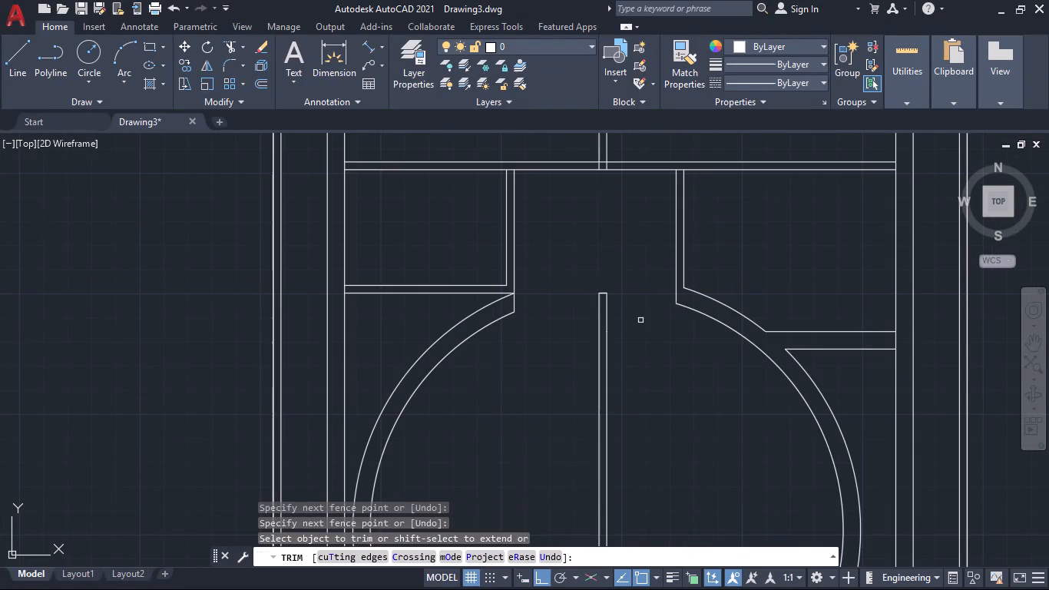
scroll(633, 345, down, 2)
middle_drag(645, 381, 631, 336)
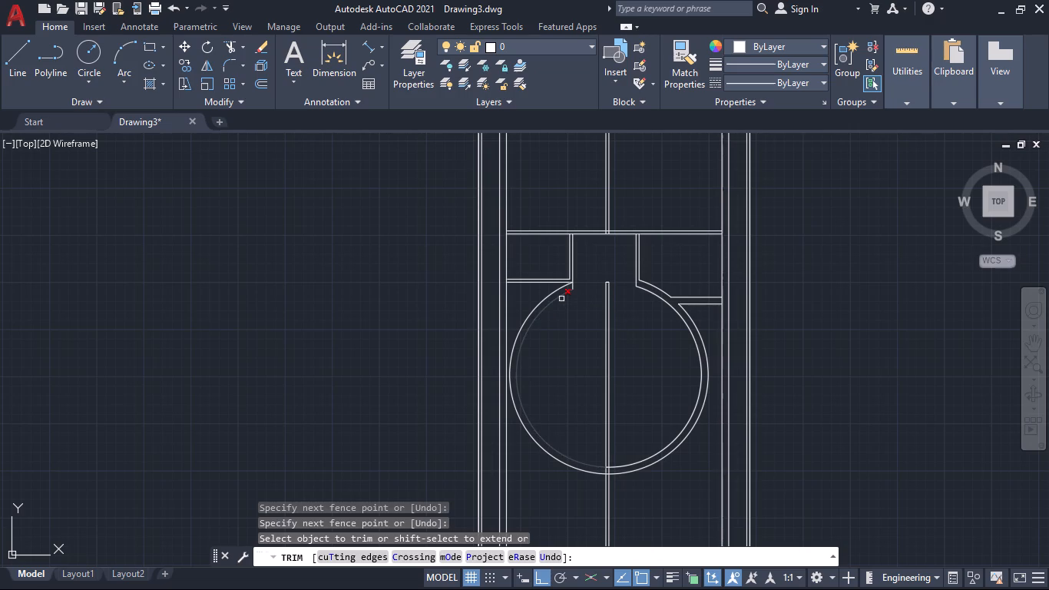
scroll(582, 338, down, 1)
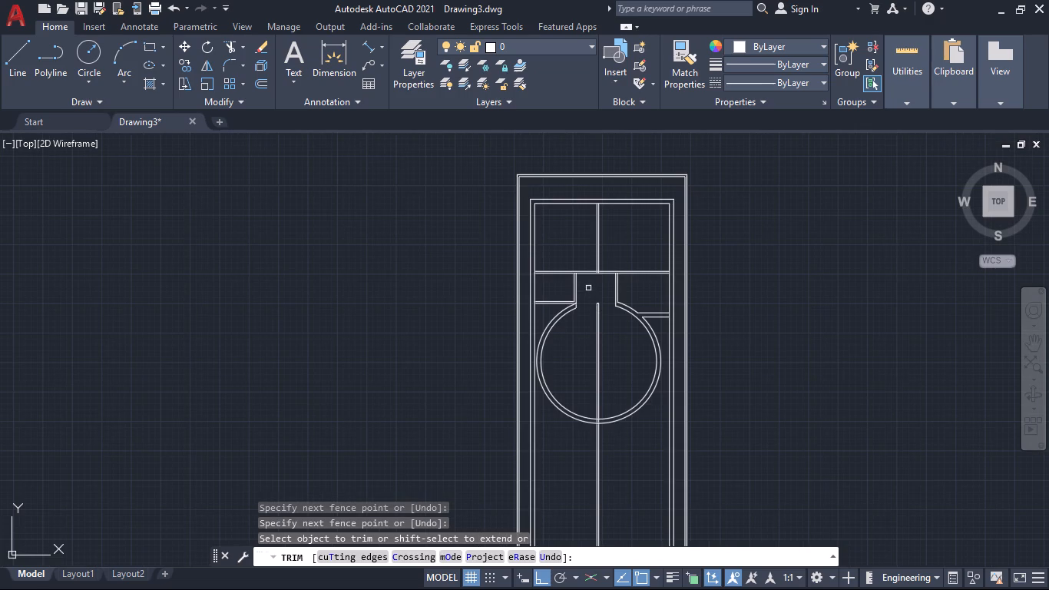
scroll(588, 288, up, 1)
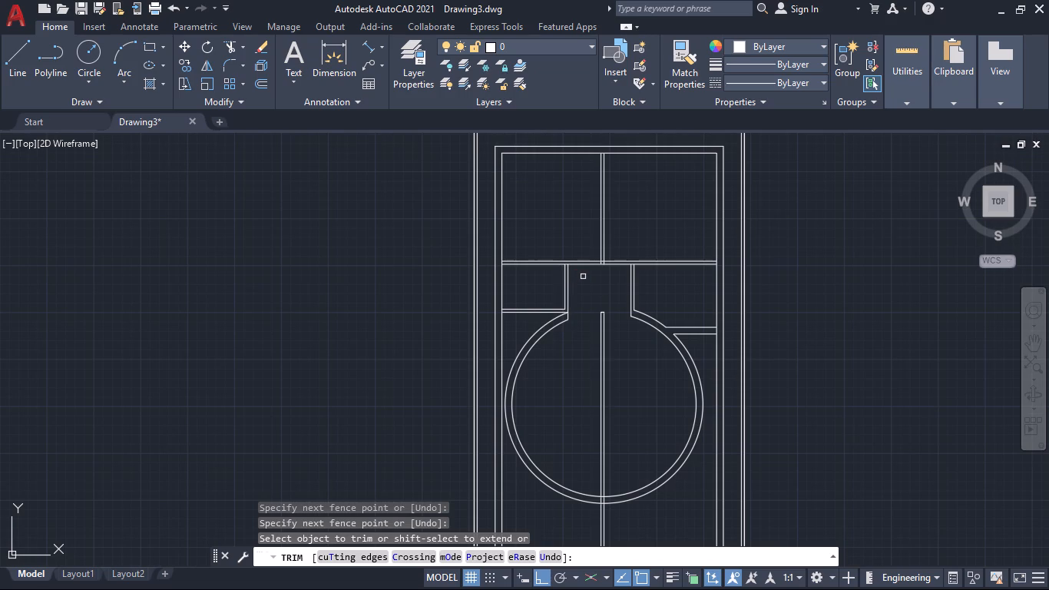
scroll(564, 272, up, 2)
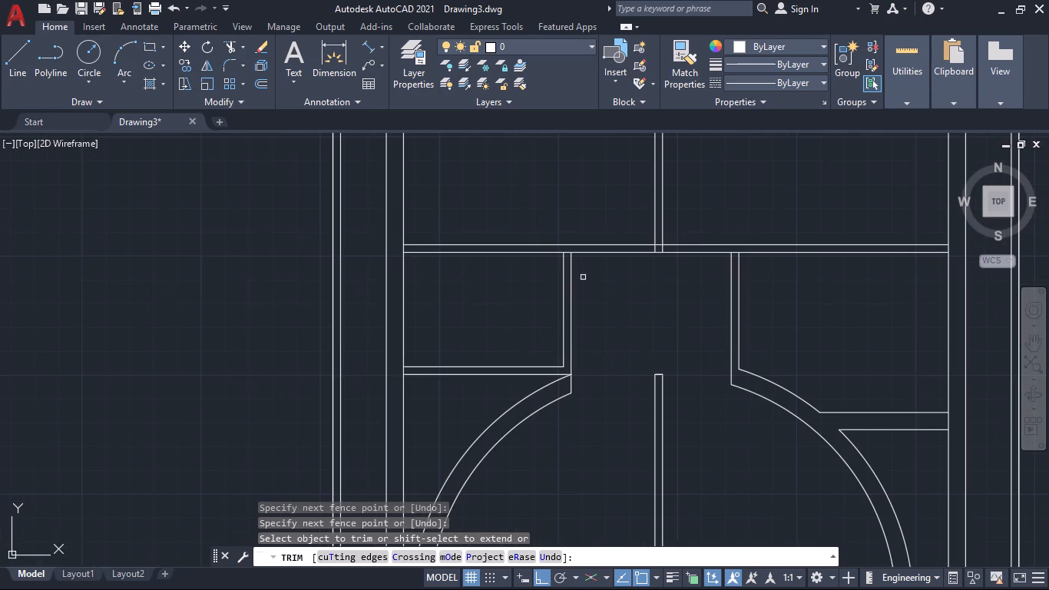
key(Escape)
Break the western line of the upper central partition at its intersection with the horizontal partition's upper line.
text(br)
key(a)
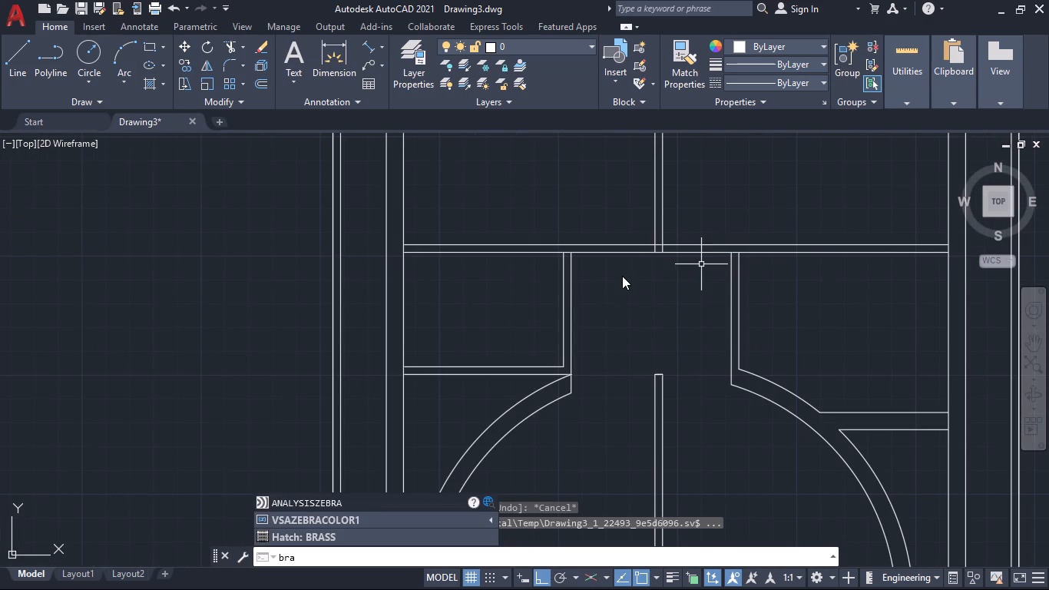
key(BackSpace)
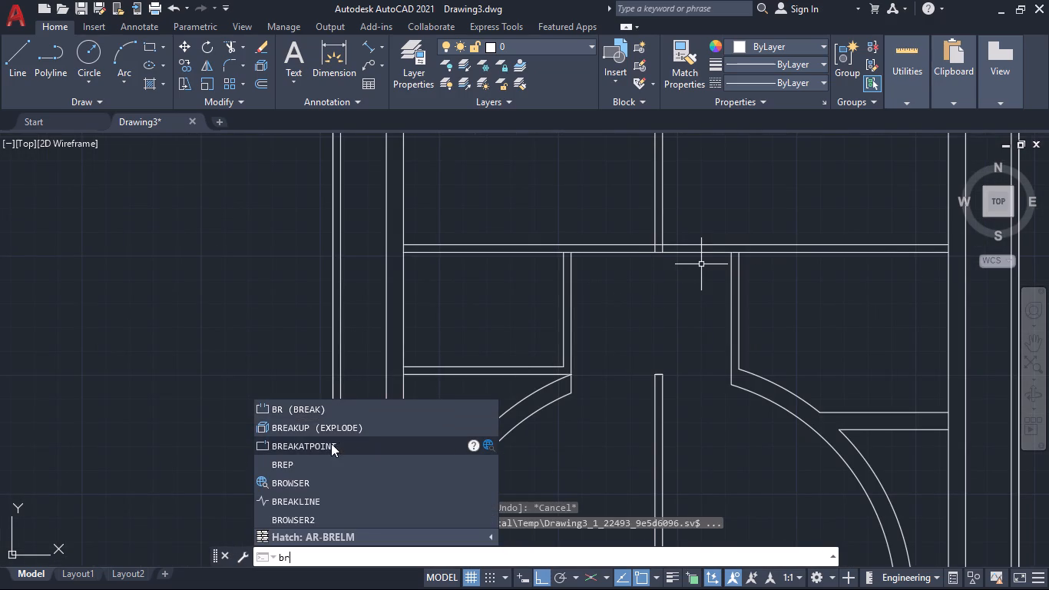
click(332, 444)
click(656, 221)
scroll(660, 251, up, 2)
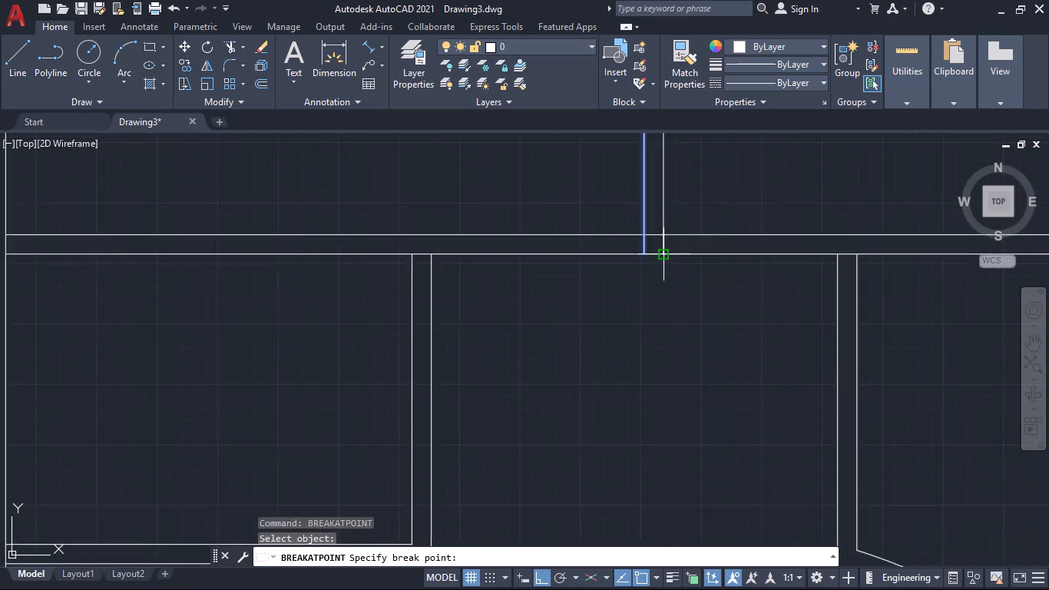
scroll(660, 251, up, 1)
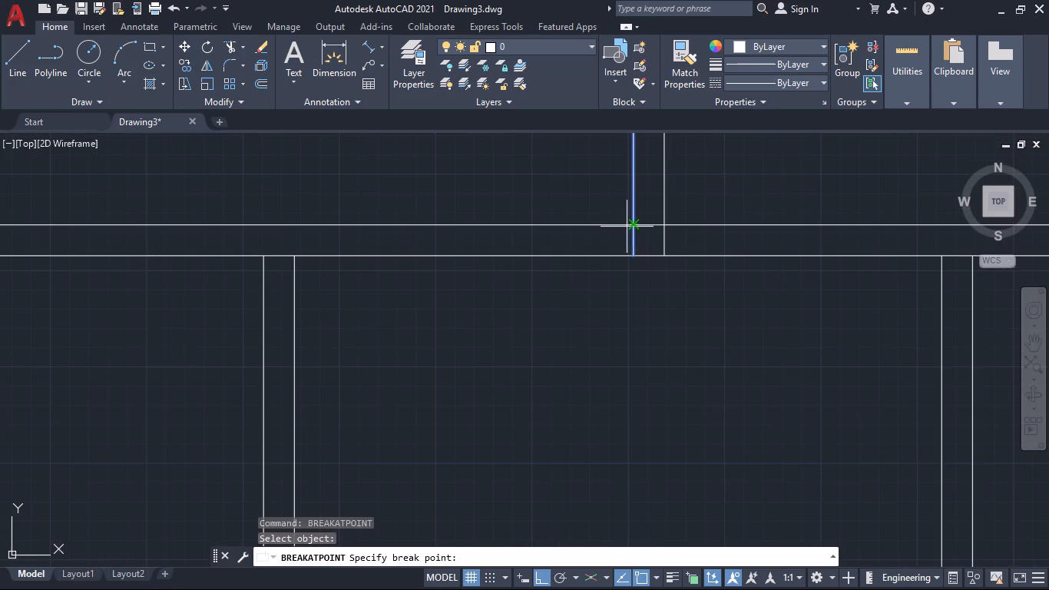
click(633, 225)
Offset the short broken-off segment of the upper central partition's western line 3' to the west, within the horizontal partition.
scroll(650, 308, up, 1)
scroll(650, 308, down, 2)
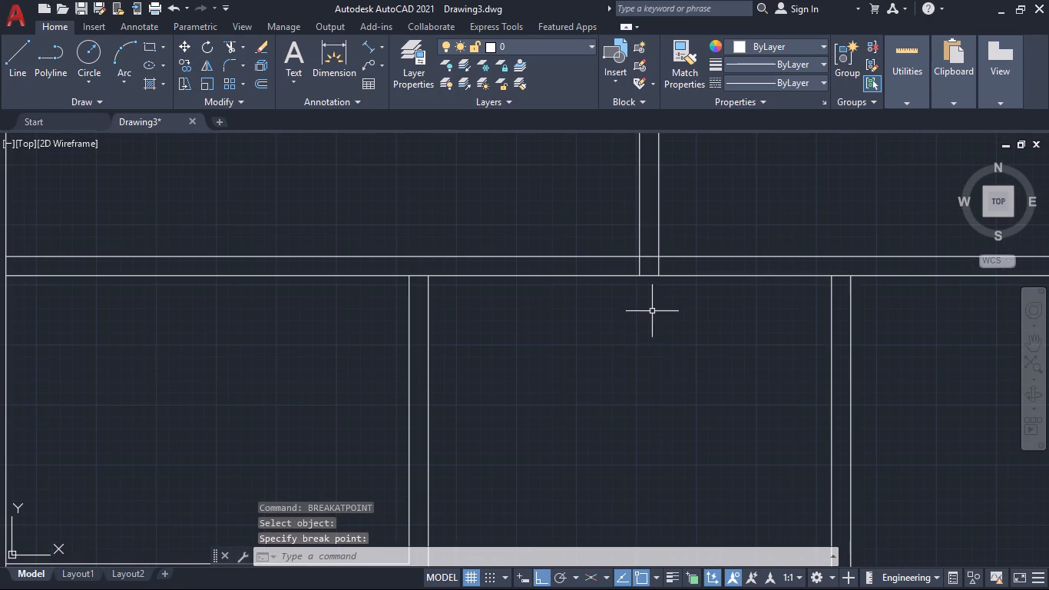
text(o4)
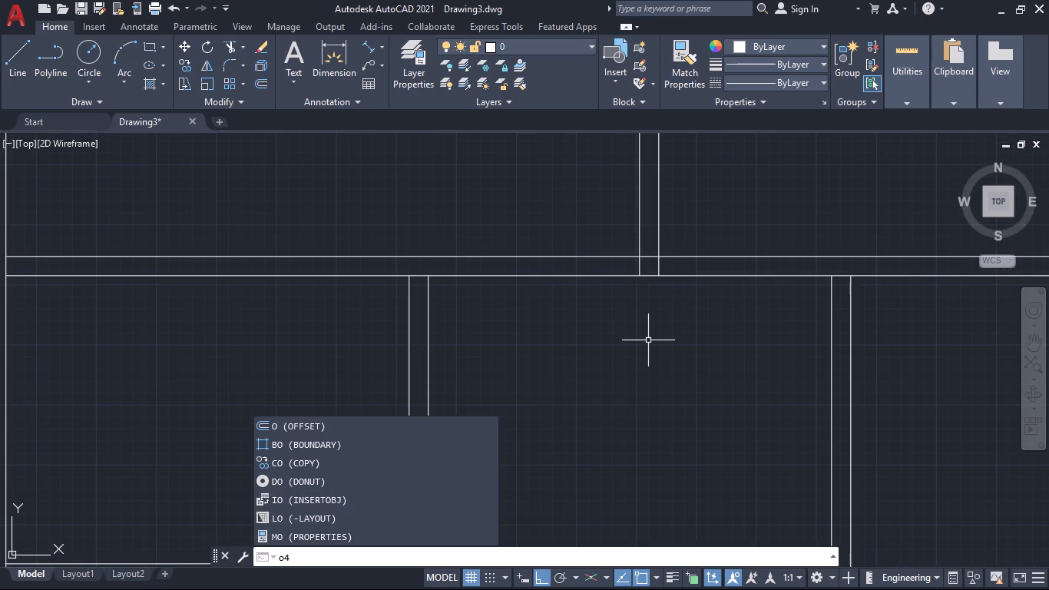
key(BackSpace)
key(BackSpace)
key(BackSpace)
key(o)
key(Return)
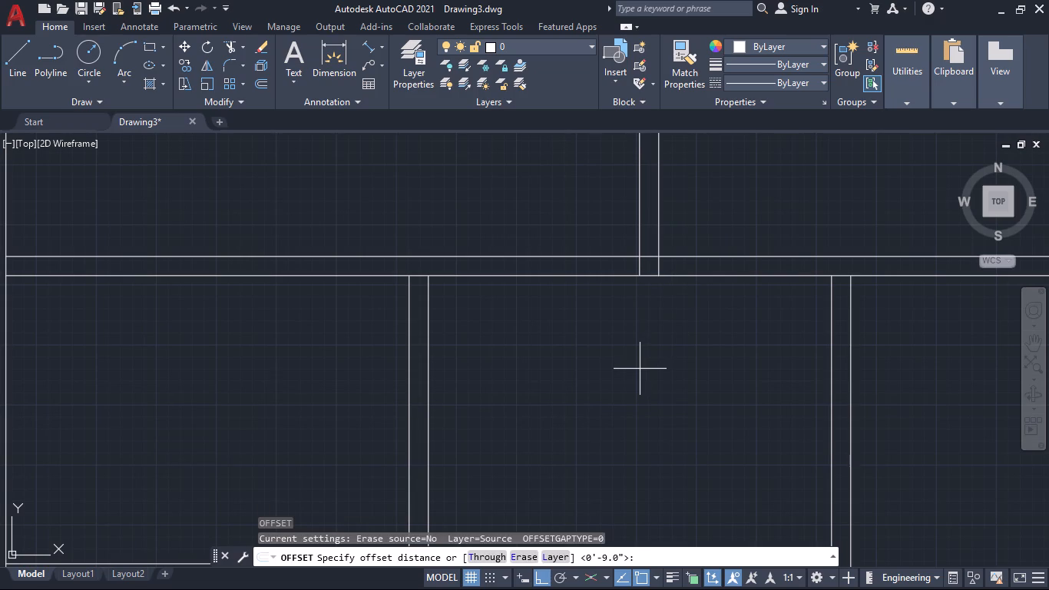
scroll(670, 353, down, 4)
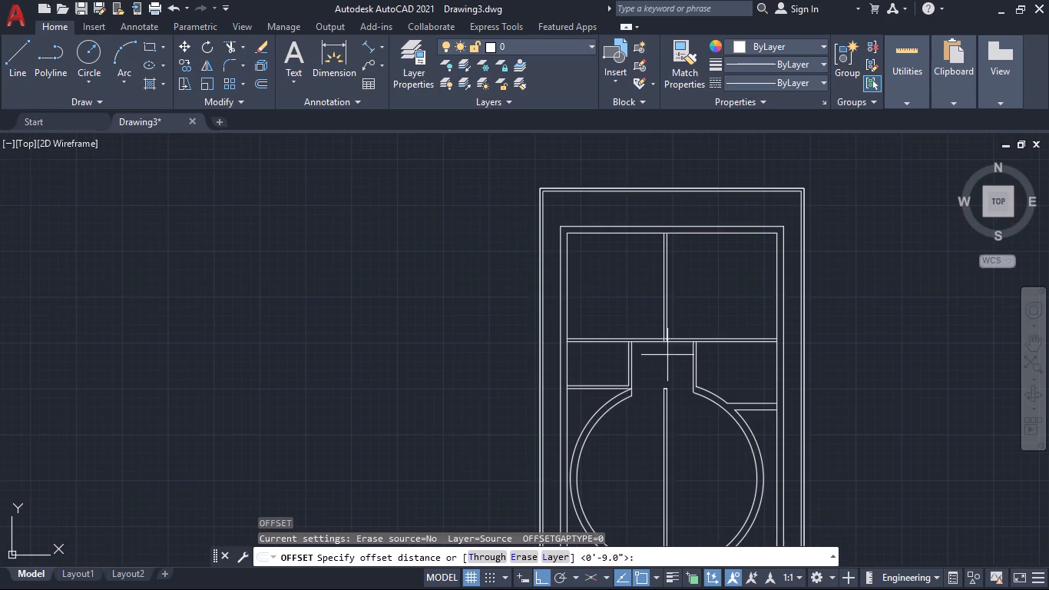
scroll(660, 363, up, 3)
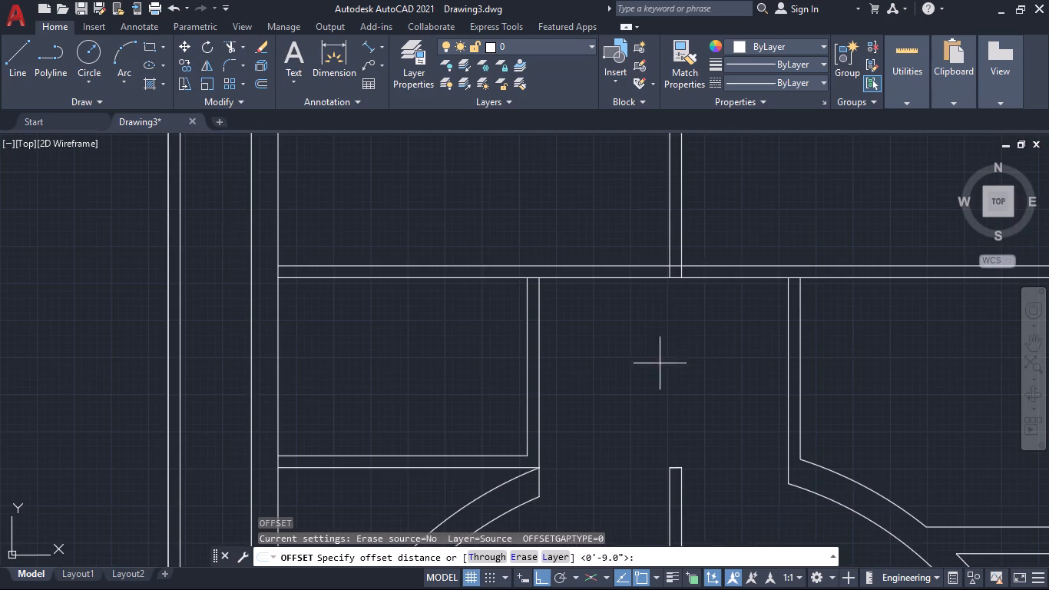
middle_drag(663, 346, 665, 417)
scroll(673, 336, up, 2)
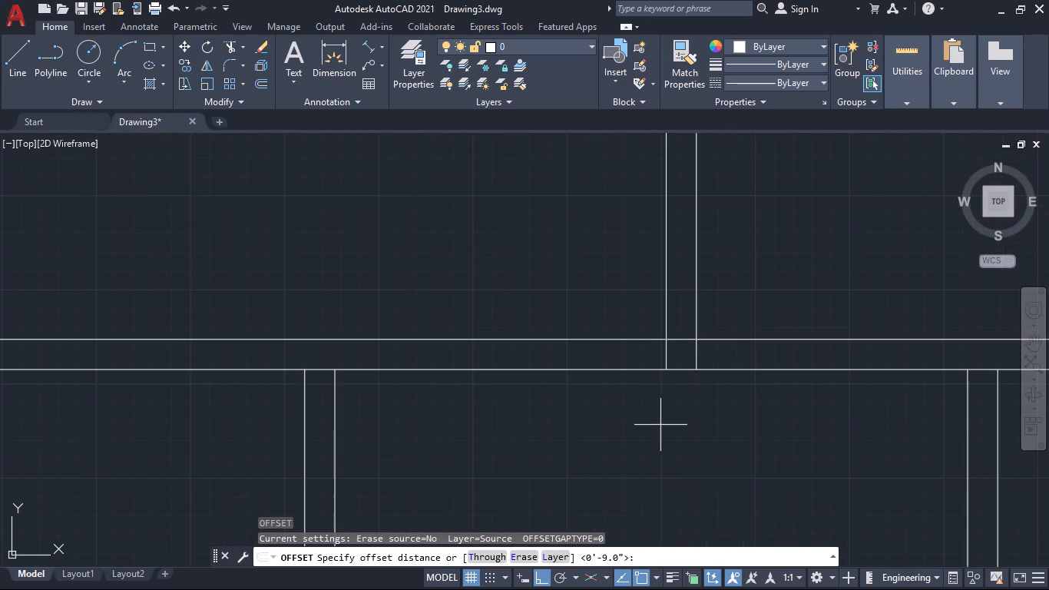
text(3')
key(Return)
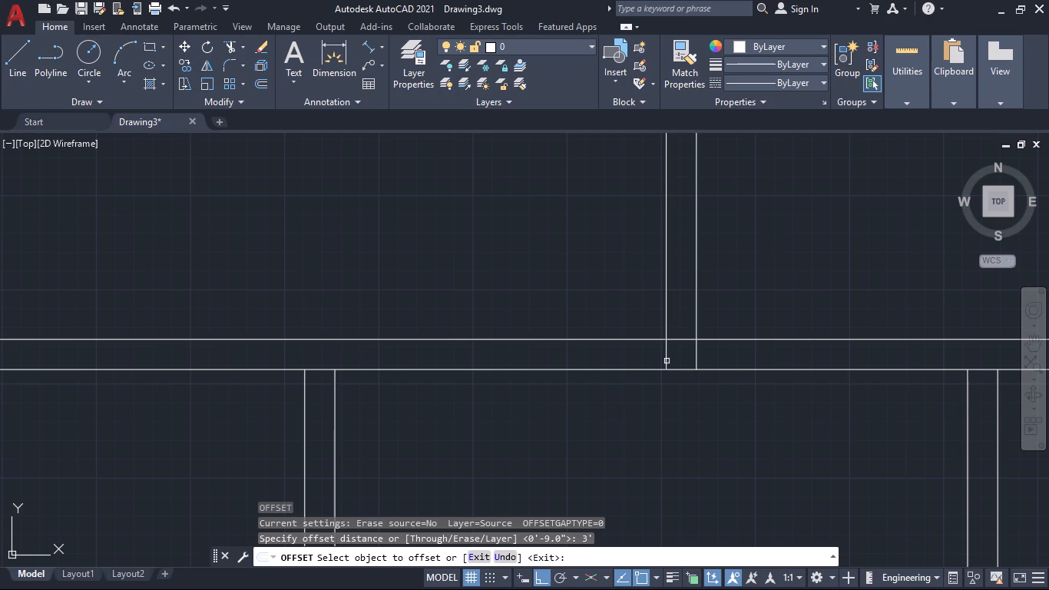
click(667, 360)
click(526, 356)
scroll(494, 388, down, 2)
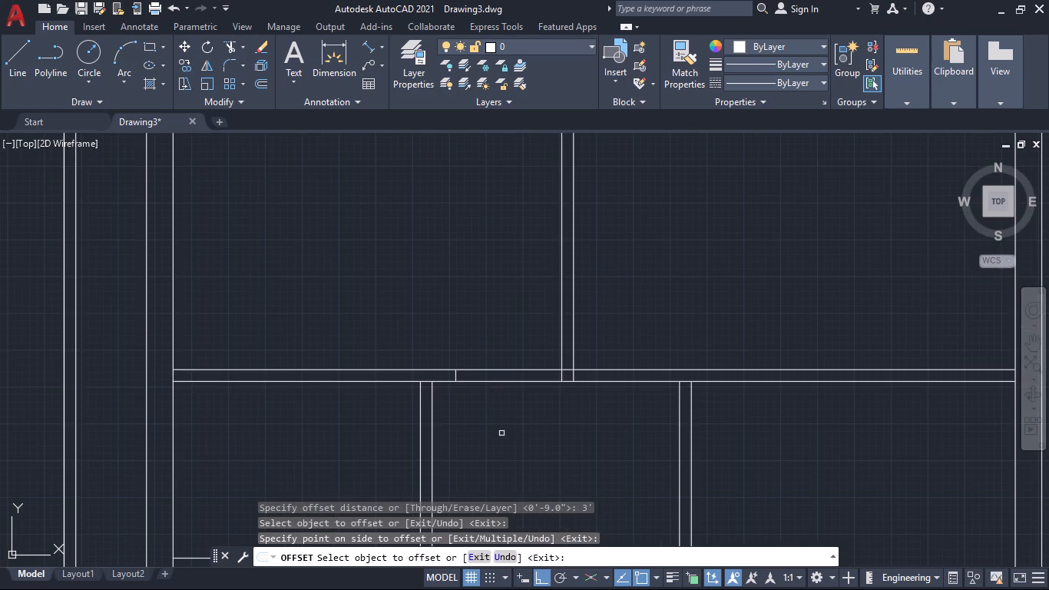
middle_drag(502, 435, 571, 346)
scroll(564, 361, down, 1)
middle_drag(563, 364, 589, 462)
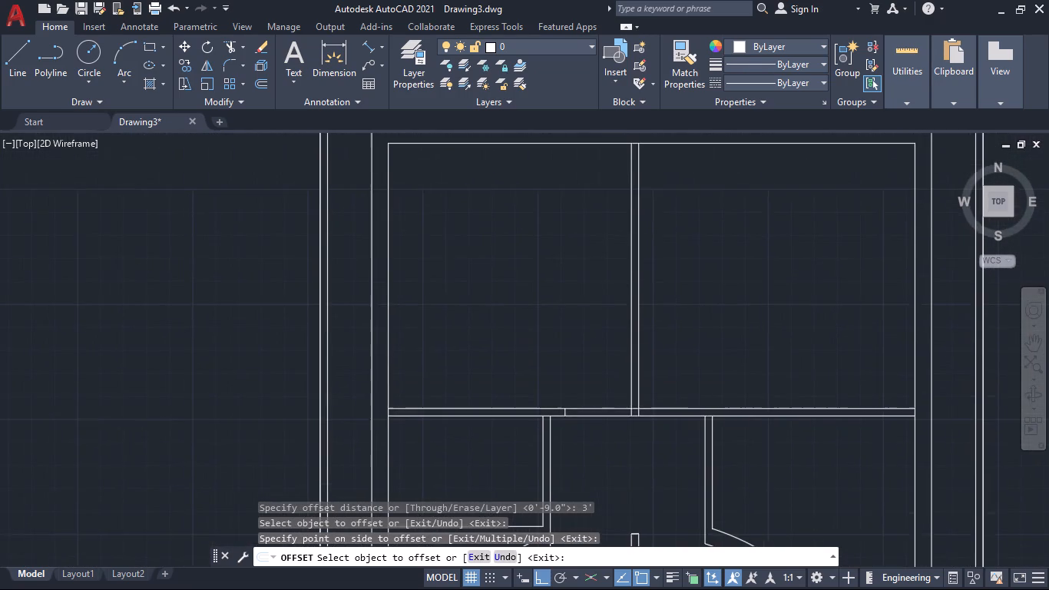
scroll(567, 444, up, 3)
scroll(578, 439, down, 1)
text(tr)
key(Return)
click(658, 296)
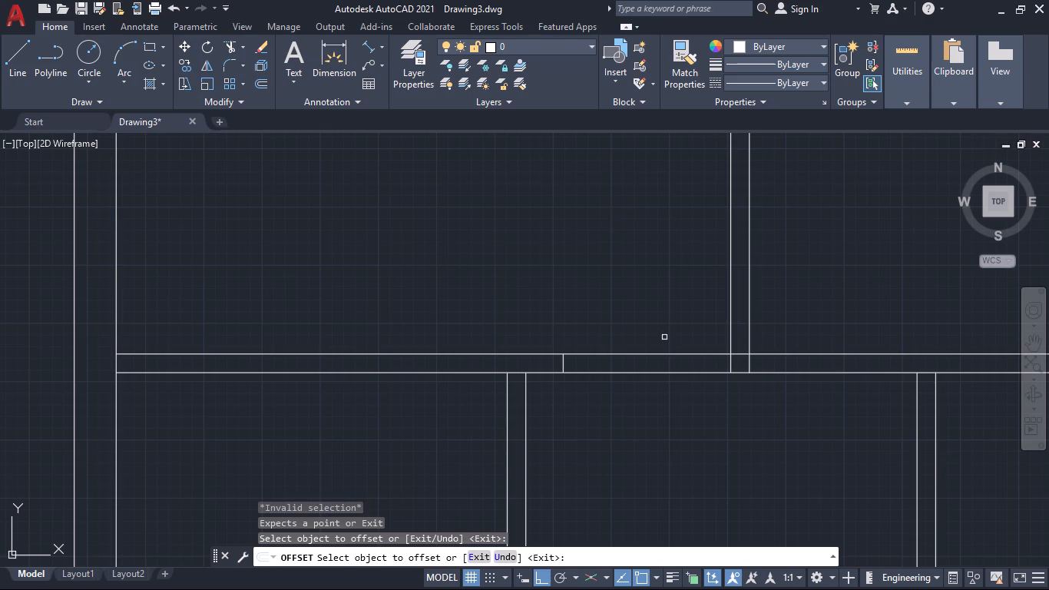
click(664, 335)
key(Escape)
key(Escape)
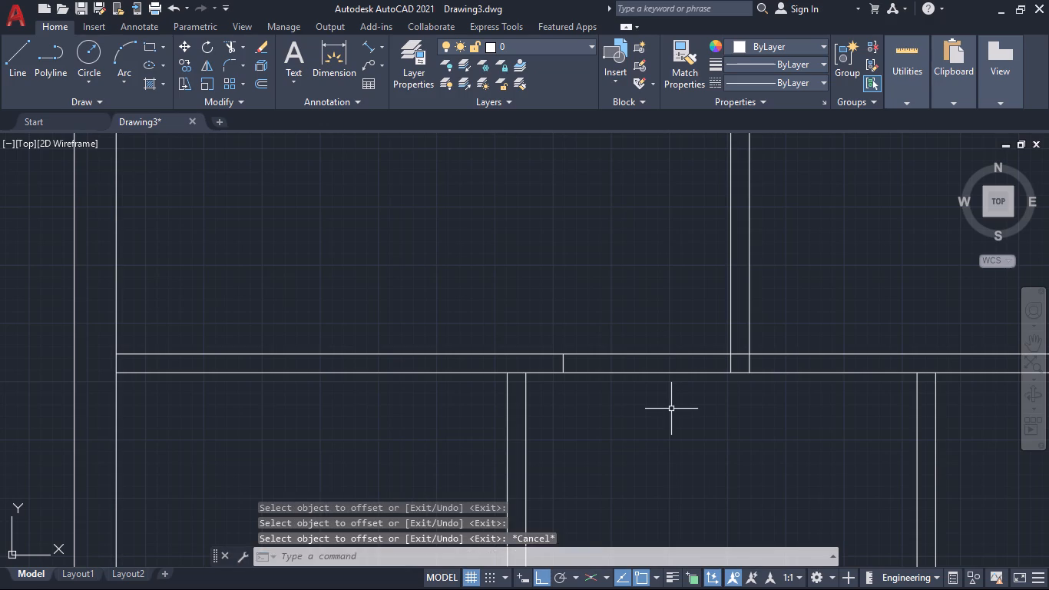
Trim both lines of the horizontal partition between the 3' offset segment and the upper central partition to open a doorway.
text(tr)
key(Return)
click(671, 409)
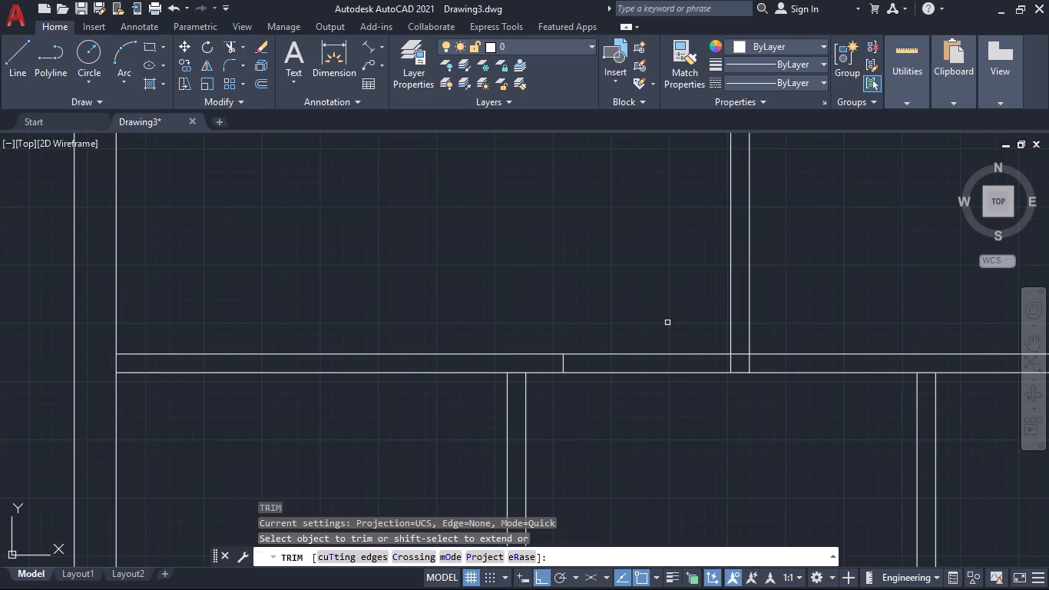
click(667, 322)
click(667, 423)
scroll(668, 424, down, 4)
scroll(664, 423, up, 1)
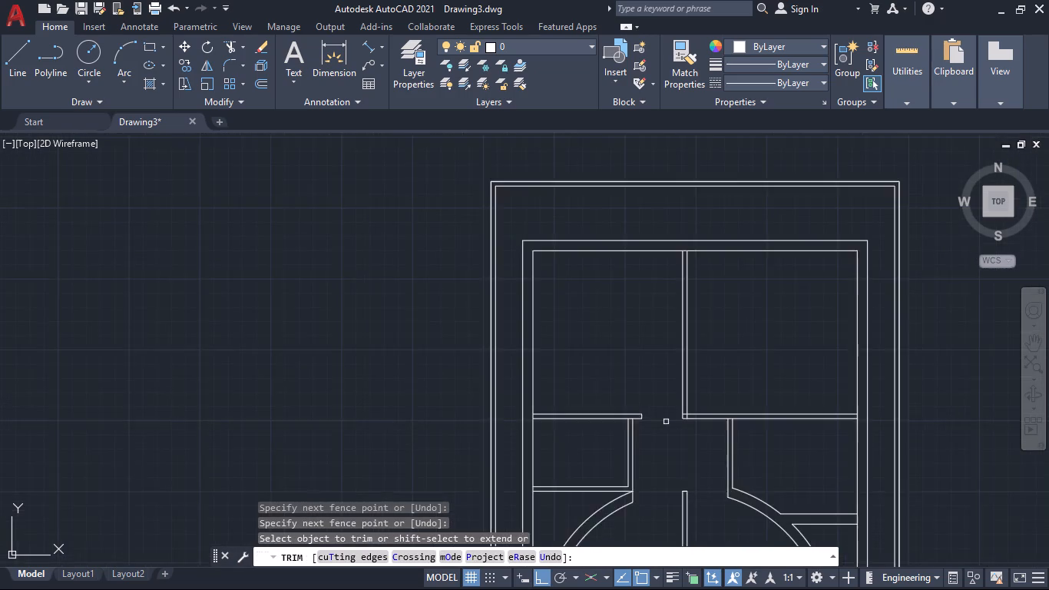
scroll(667, 422, up, 4)
middle_drag(714, 400, 660, 414)
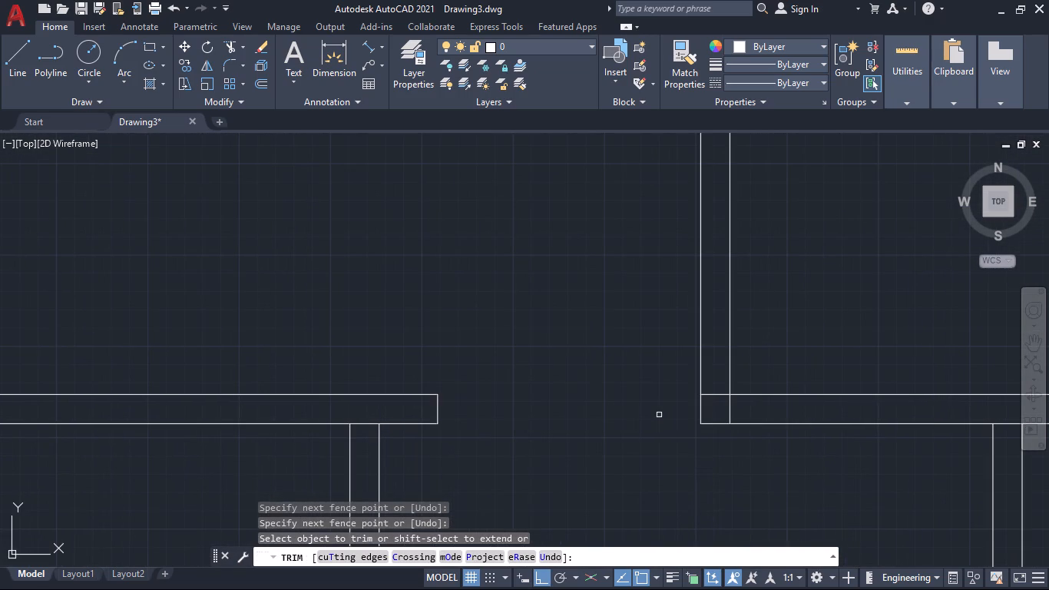
key(Escape)
Offset the short end line at the foot of the upper central partition 3" west into the opening.
click(700, 410)
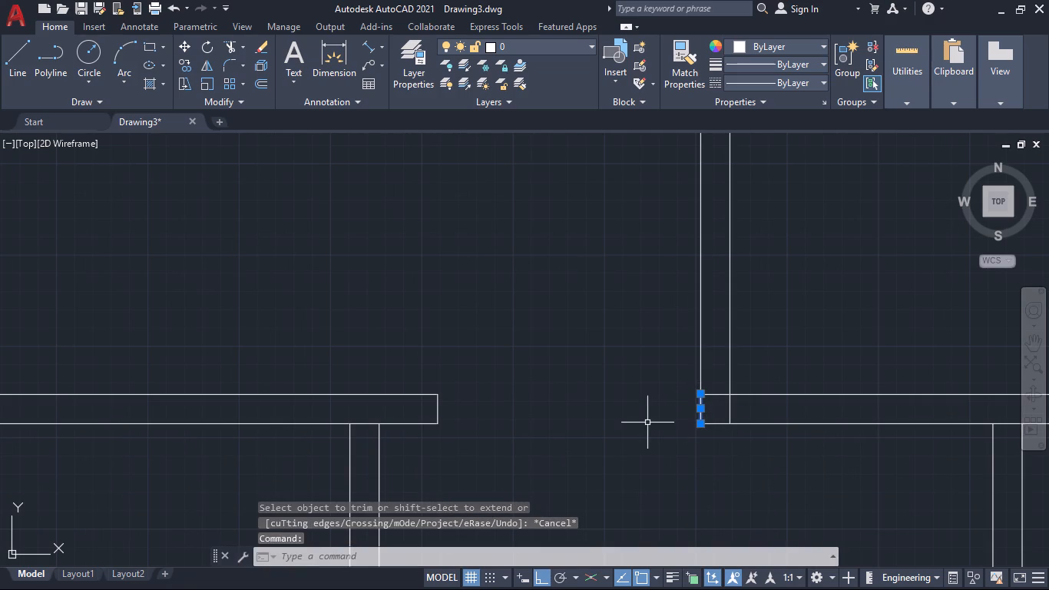
key(Escape)
key(o)
key(Return)
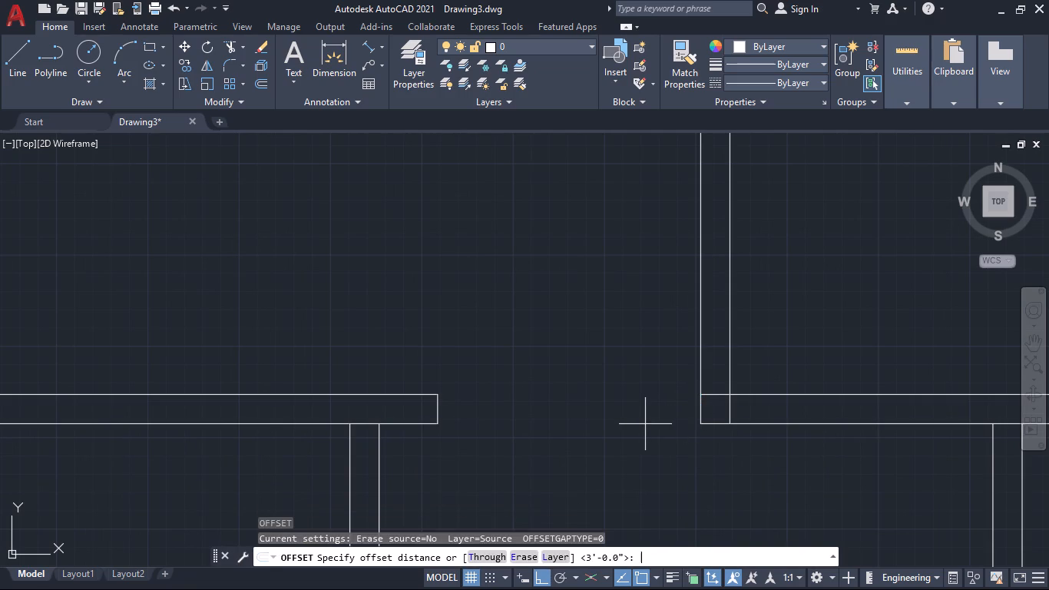
text(3")
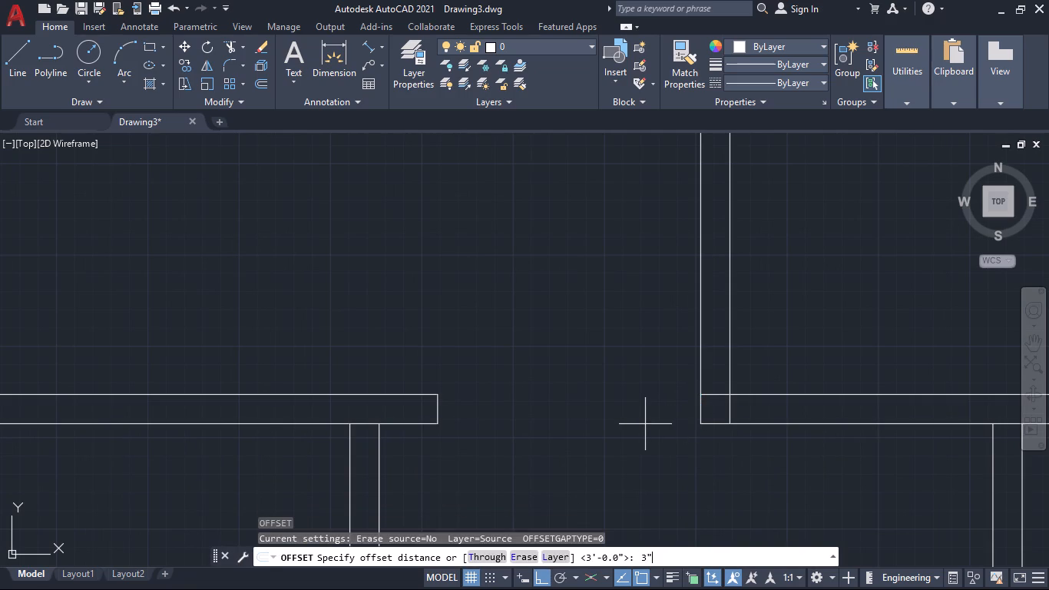
key(Return)
click(700, 410)
click(646, 413)
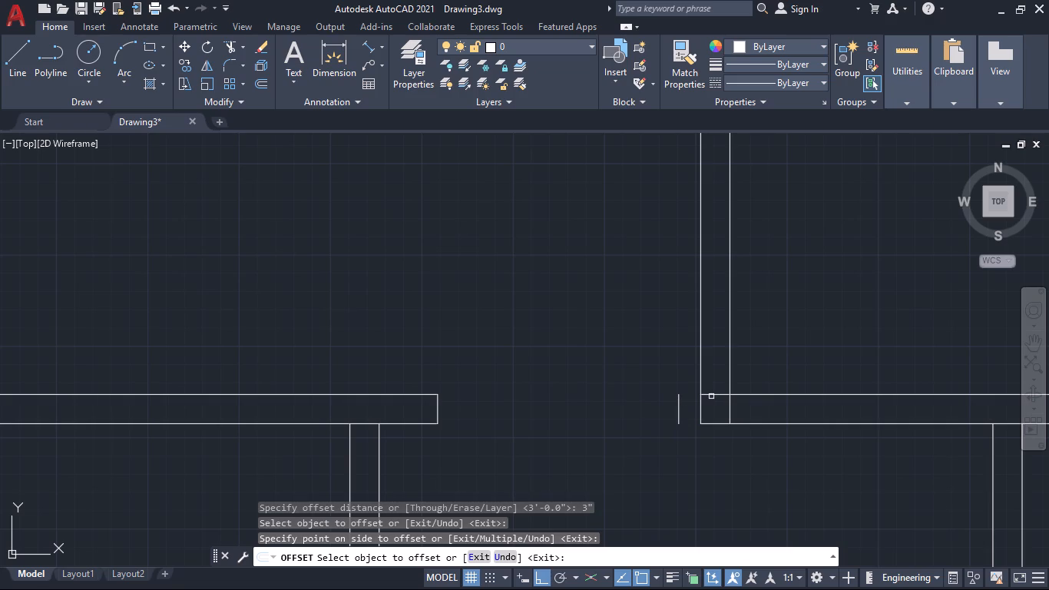
key(Escape)
Extend the upper and lower lines of the eastern horizontal partition west to the 3" offset line.
key(y)
key(t)
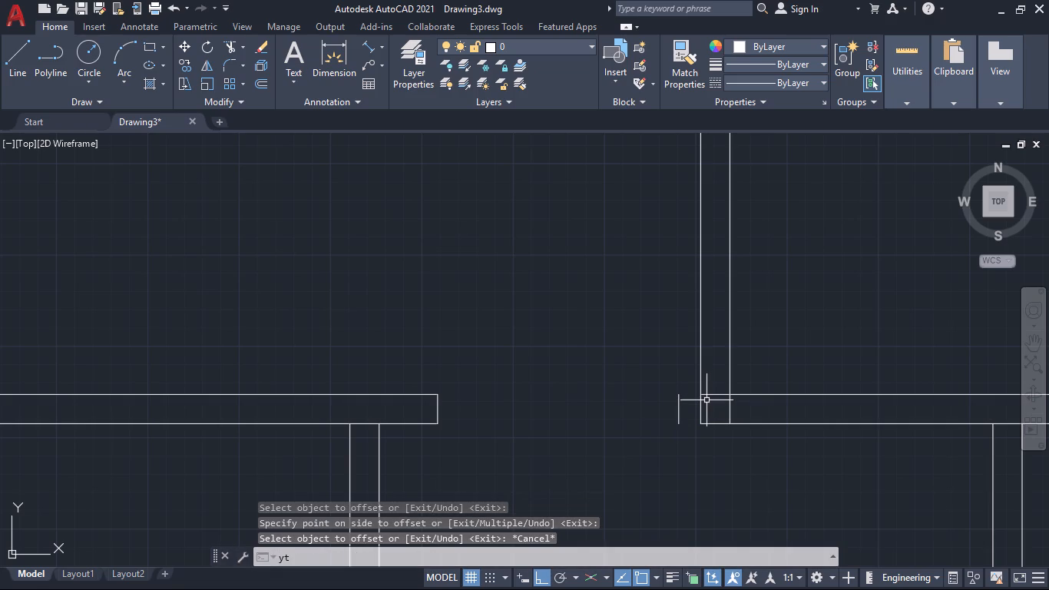
key(BackSpace)
key(BackSpace)
key(y)
key(BackSpace)
key(BackSpace)
key(BackSpace)
text(tr)
key(Return)
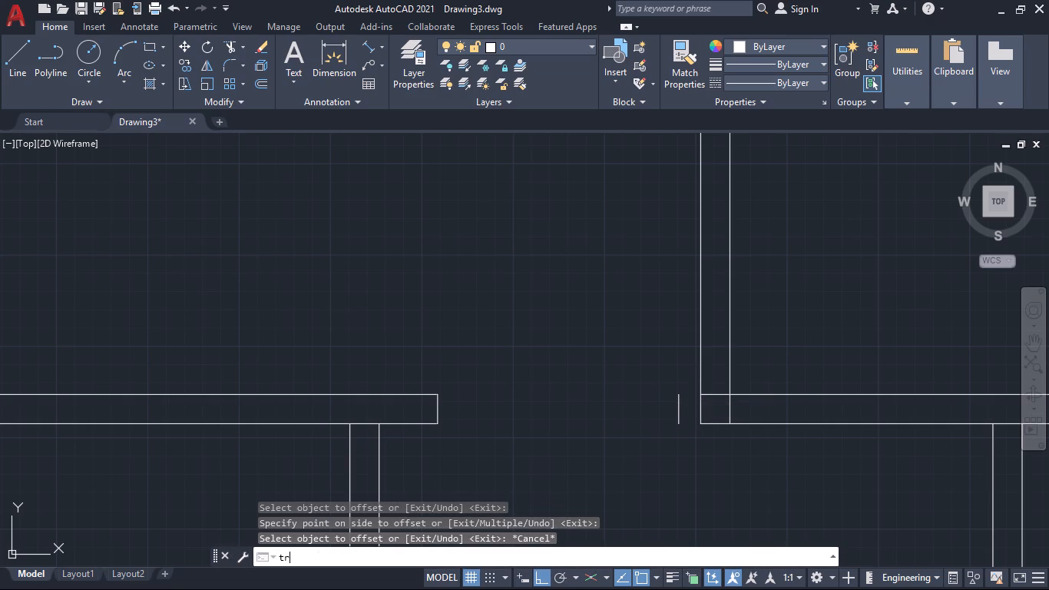
scroll(700, 406, up, 3)
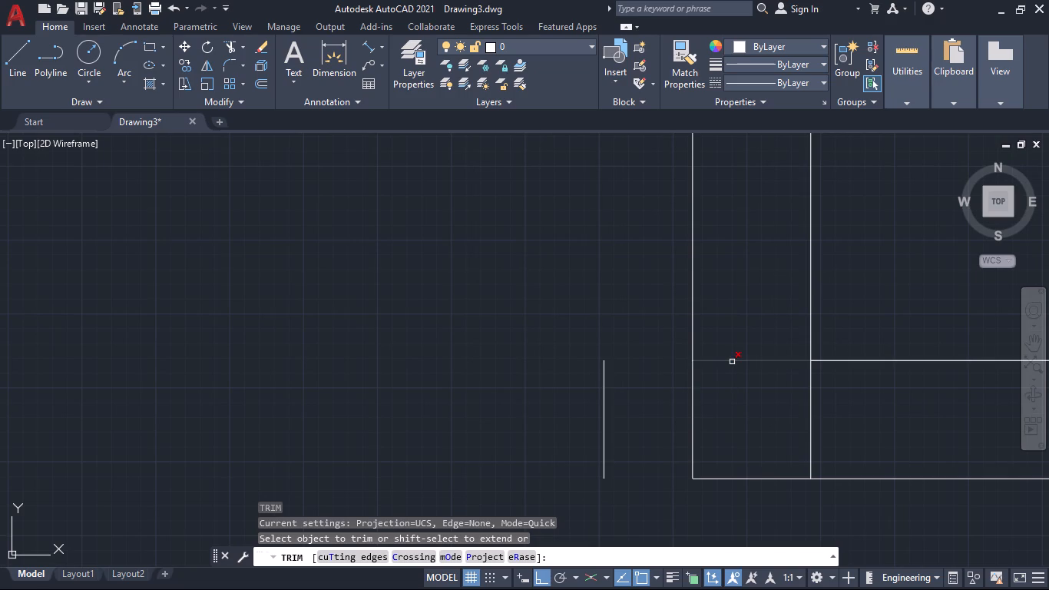
shift+click(732, 362)
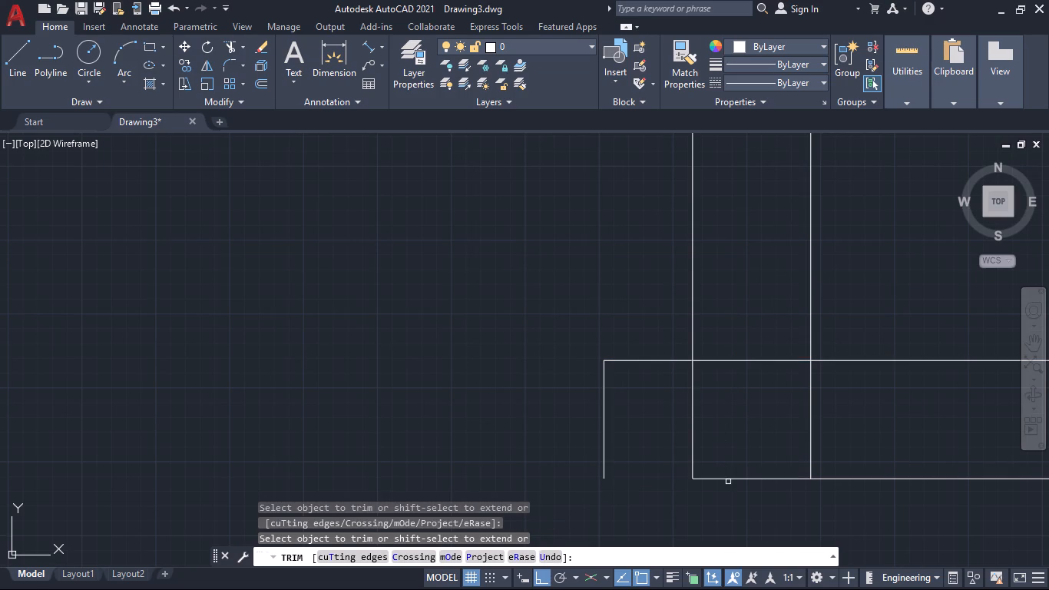
shift+click(723, 476)
click(727, 450)
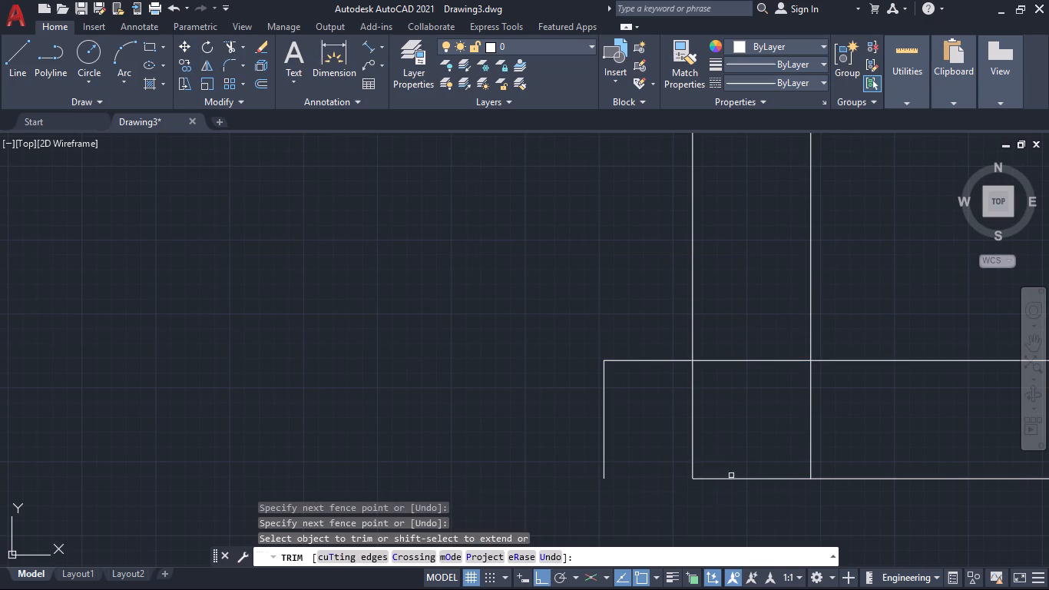
shift+click(732, 481)
Trim the lines crossing inside the junction where the upper central partition meets the horizontal partition.
click(698, 452)
double_click(684, 446)
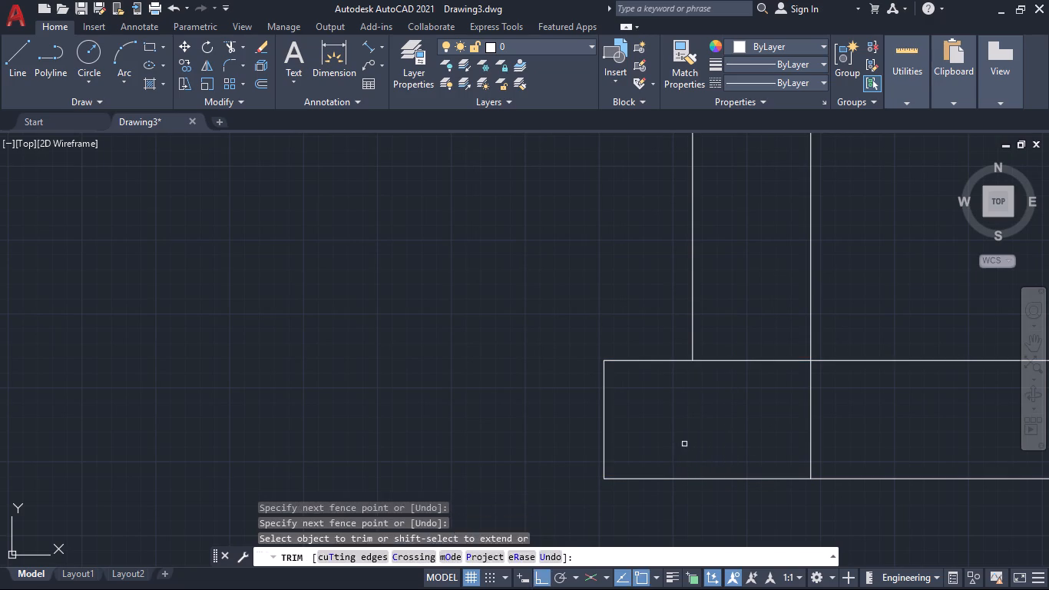
click(731, 352)
scroll(743, 368, down, 2)
click(753, 386)
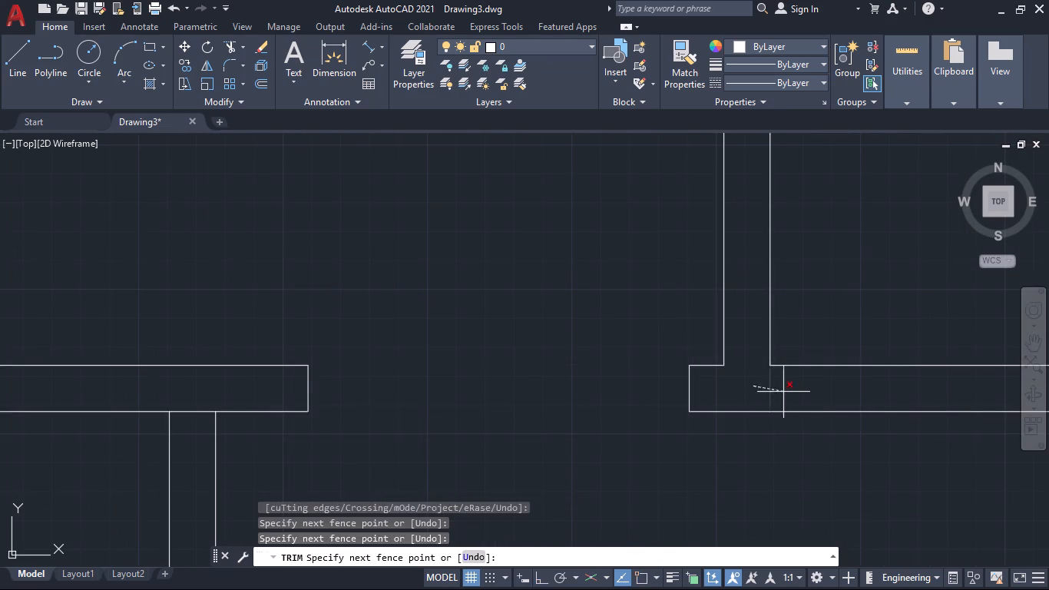
click(784, 391)
Trim the horizontal partition's lower line across the top of the western short vertical partition.
scroll(743, 427, down, 4)
middle_drag(741, 464, 713, 442)
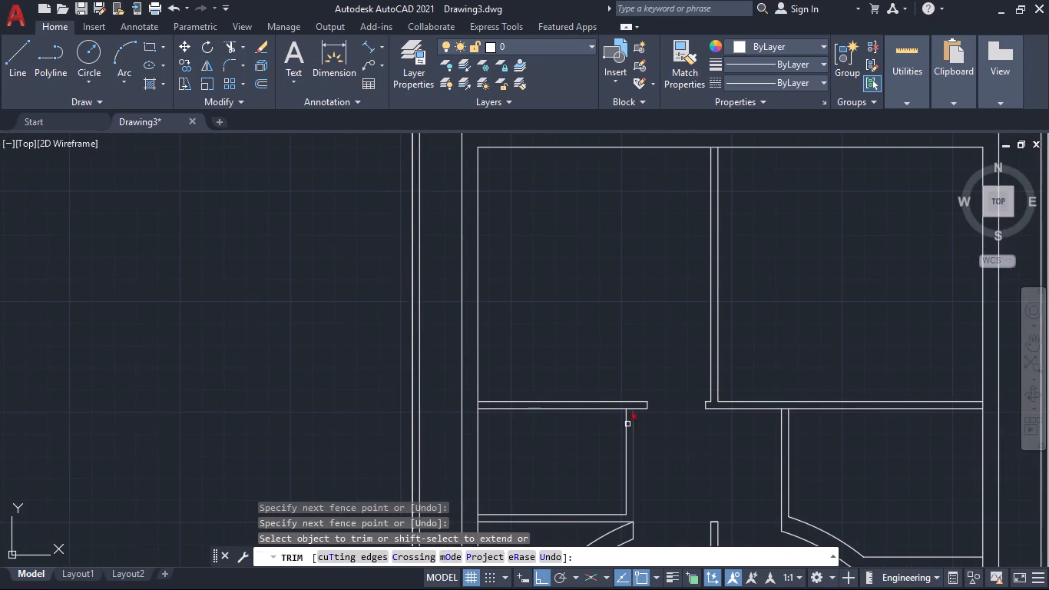
scroll(627, 412, up, 3)
click(633, 394)
click(642, 430)
scroll(673, 462, down, 3)
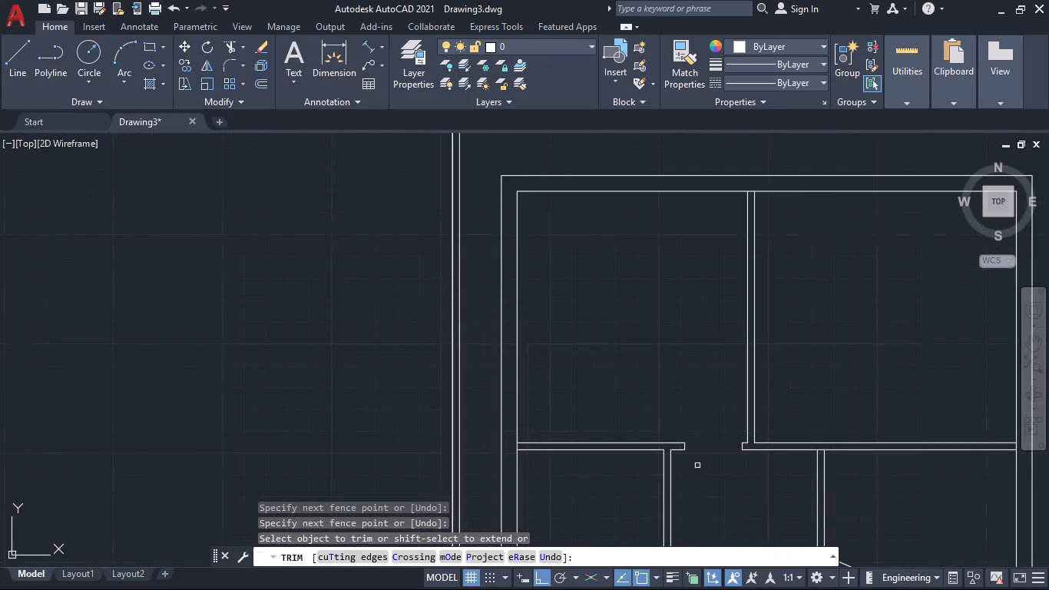
Break the western outer wall's inner line at its intersection with the horizontal partition's upper line.
middle_drag(709, 482, 687, 384)
scroll(684, 395, down, 1)
middle_drag(684, 393, 714, 413)
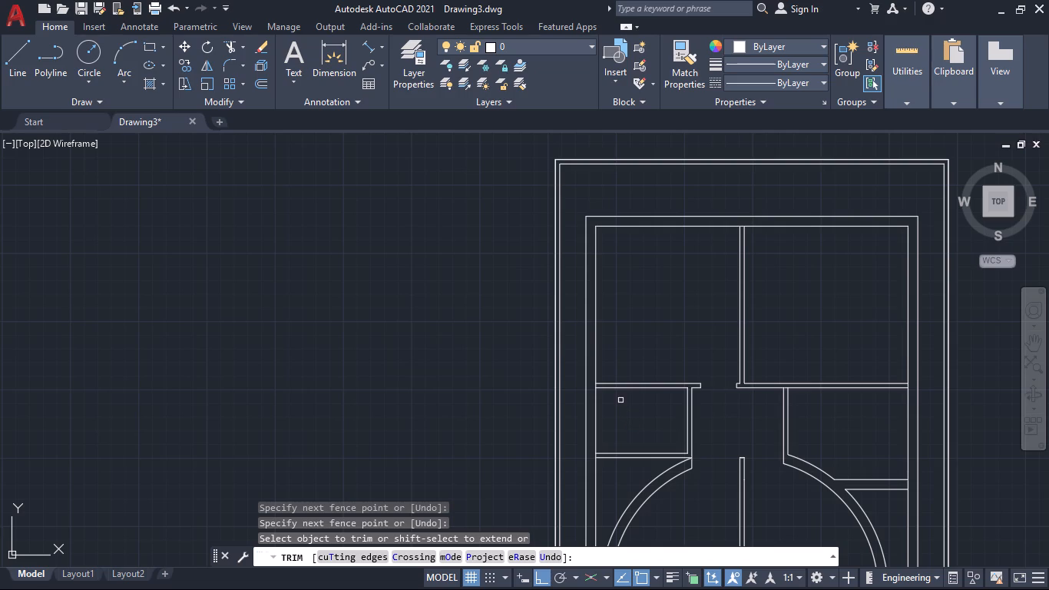
scroll(629, 403, up, 2)
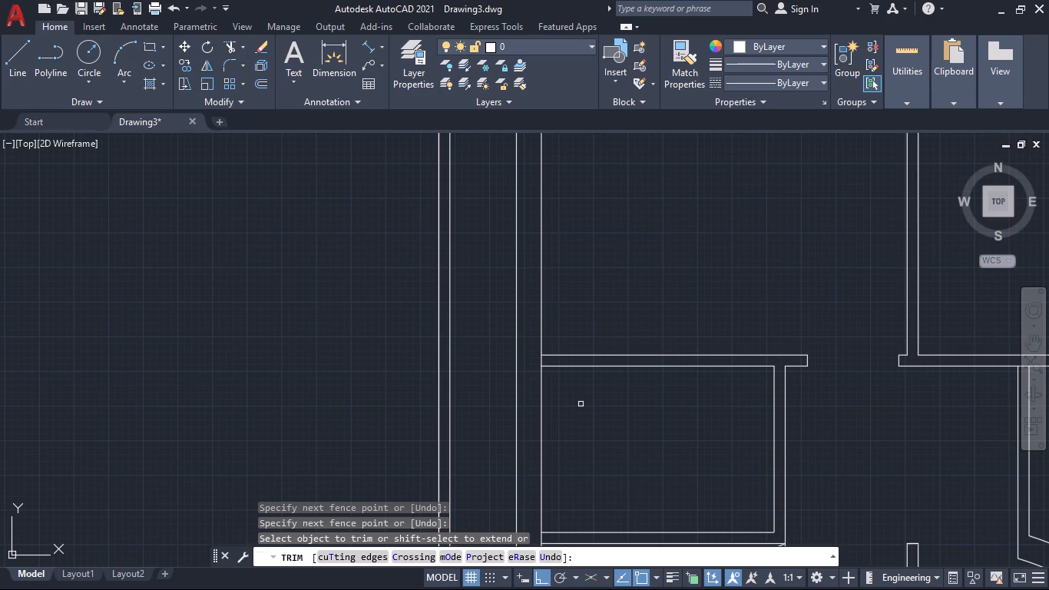
key(Escape)
text(bre)
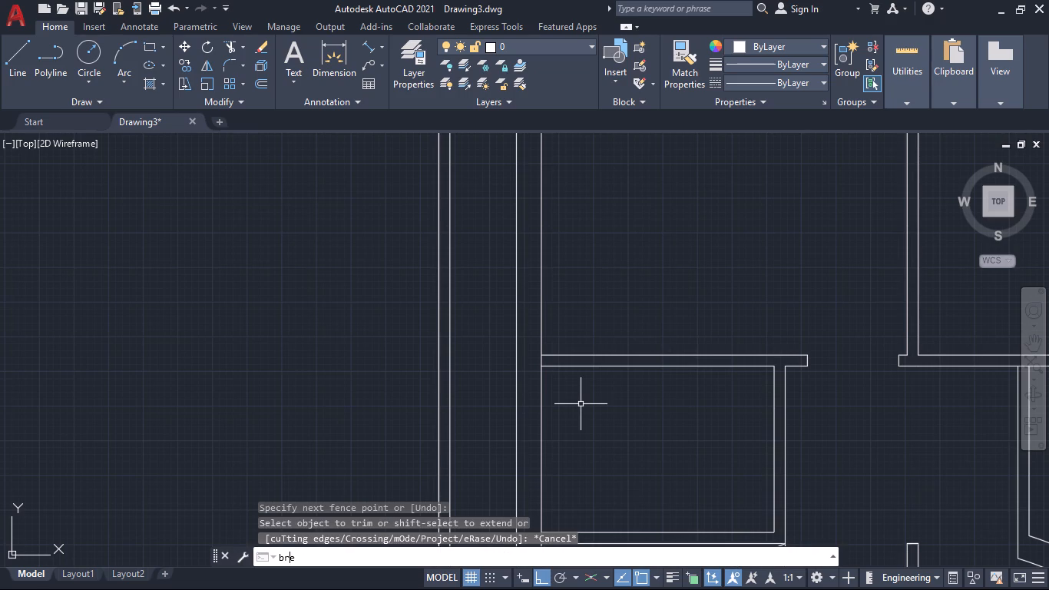
click(390, 442)
scroll(567, 350, up, 1)
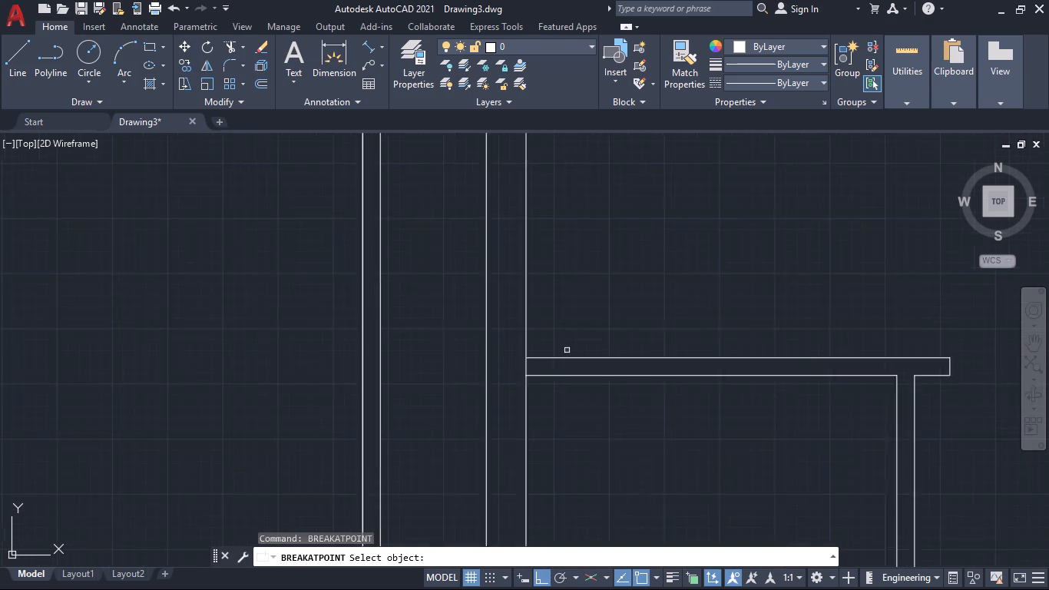
scroll(567, 350, up, 1)
click(501, 377)
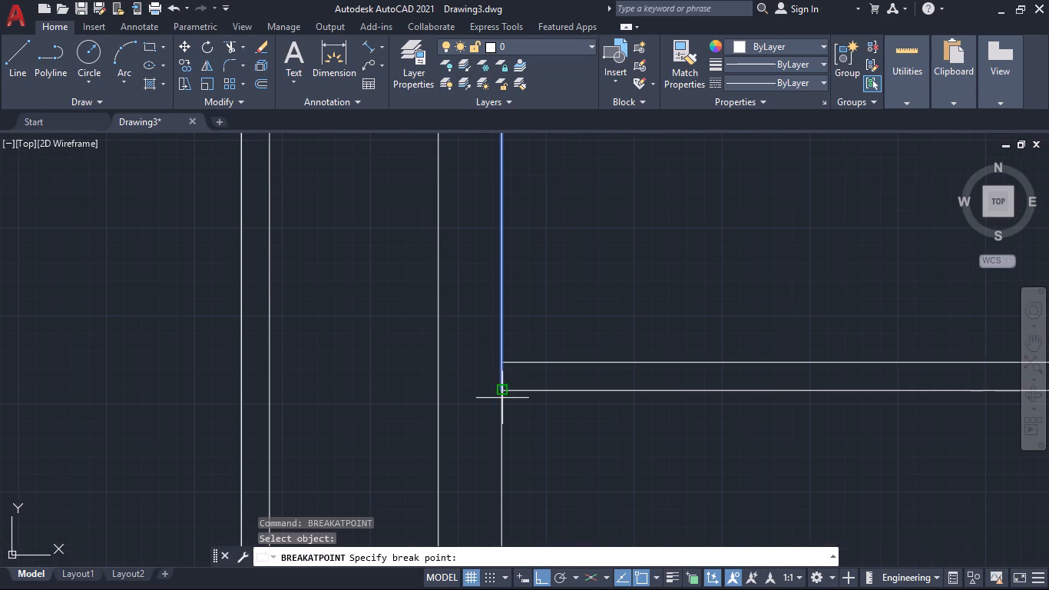
click(500, 361)
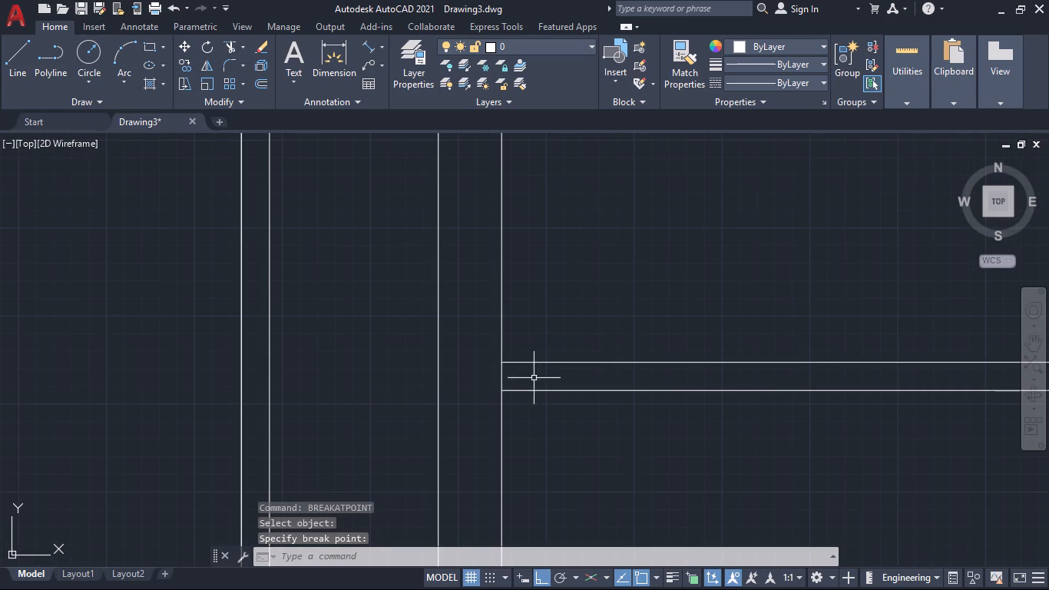
Offset the western outer wall's inner line segment between the horizontal partition's two lines 3" east, into the partition.
click(500, 376)
key(Escape)
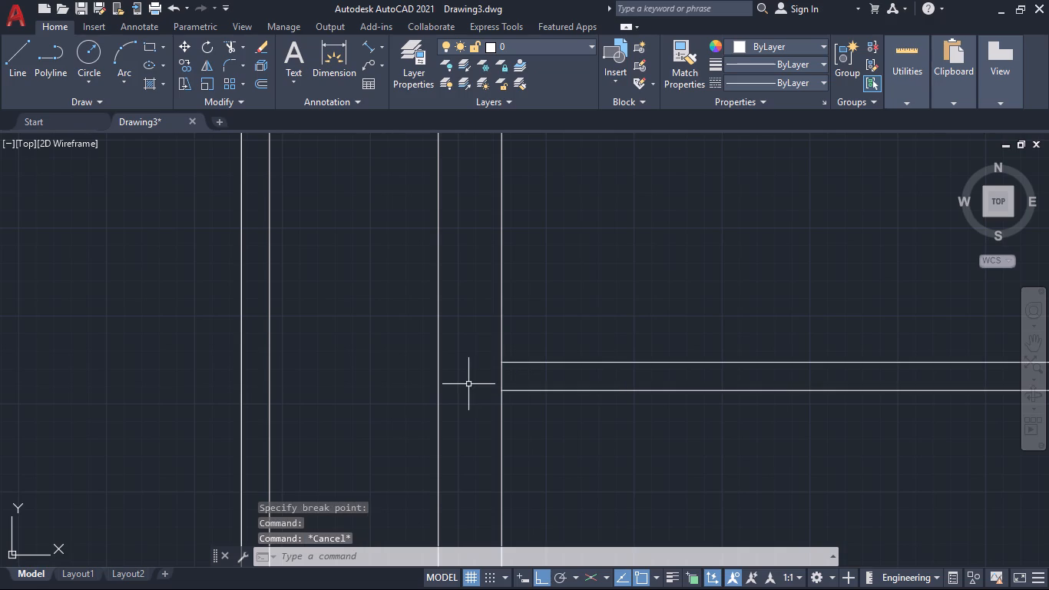
key(o)
key(Return)
scroll(590, 462, down, 3)
middle_drag(618, 469, 603, 420)
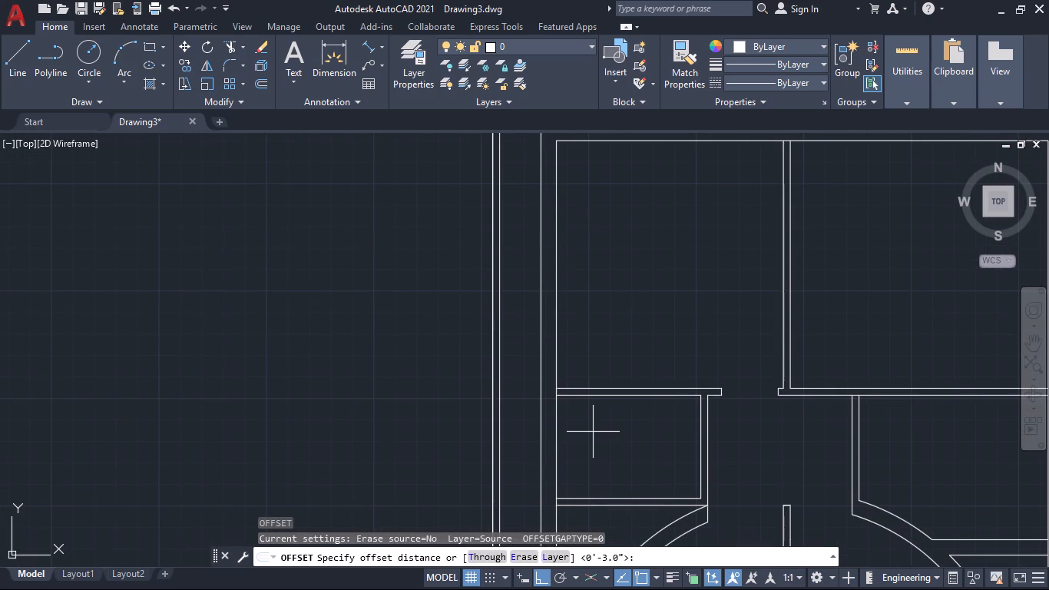
text(3")
key(Return)
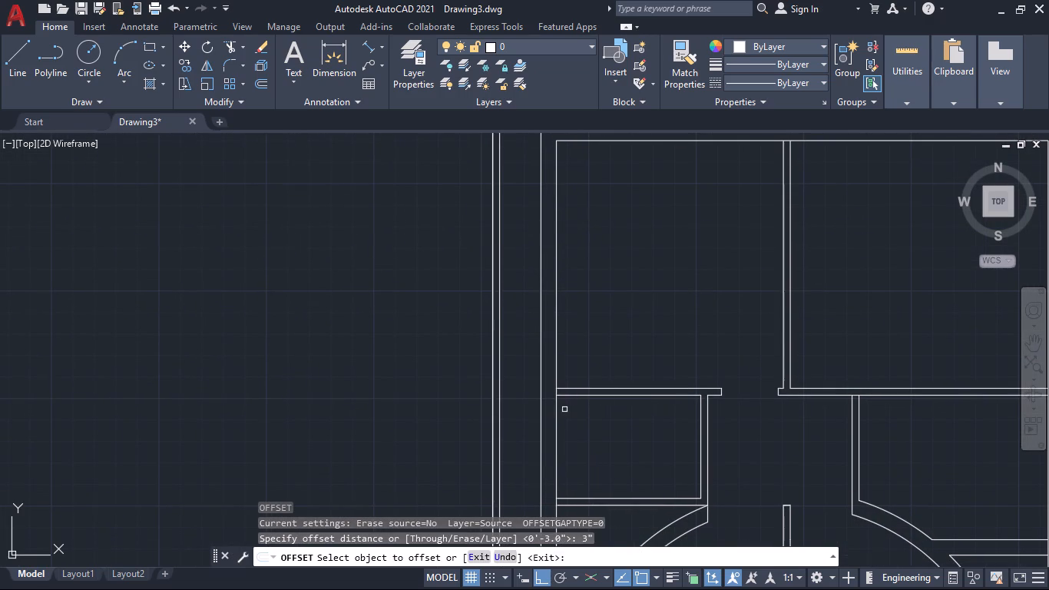
scroll(553, 396, up, 3)
click(563, 381)
click(594, 379)
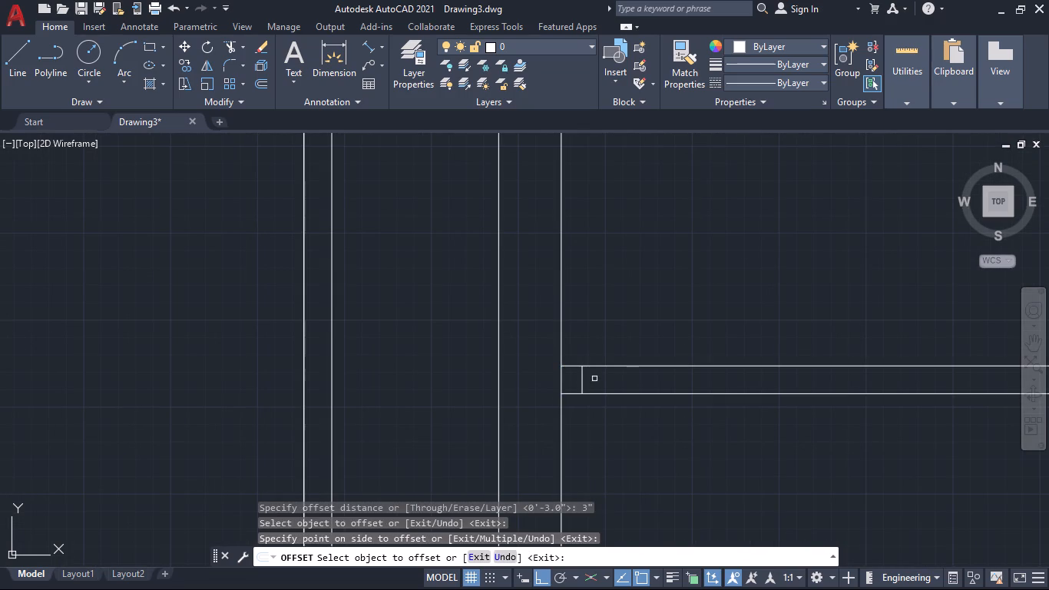
scroll(581, 415, down, 2)
key(space)
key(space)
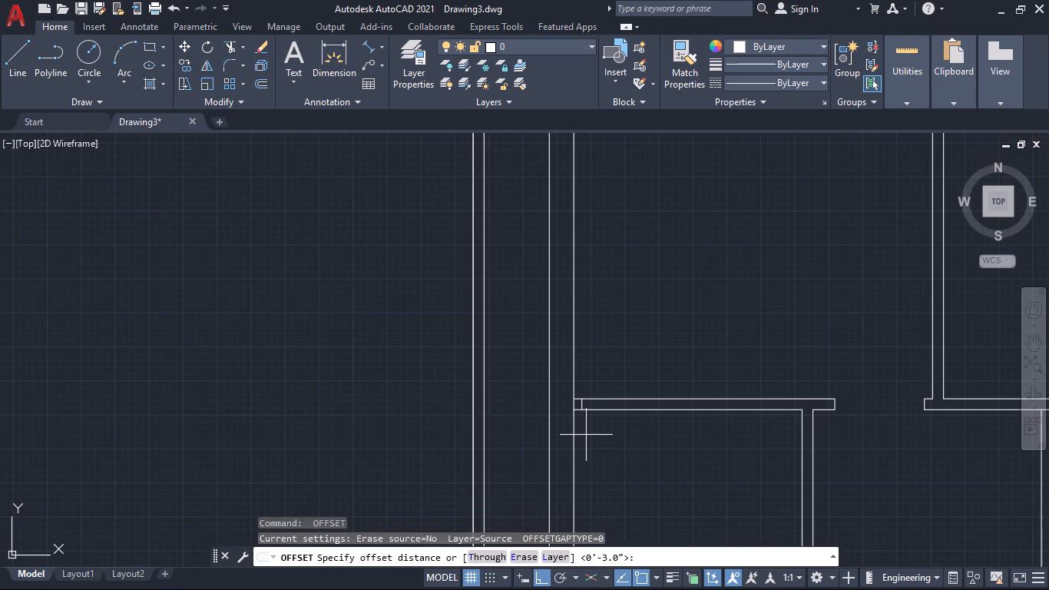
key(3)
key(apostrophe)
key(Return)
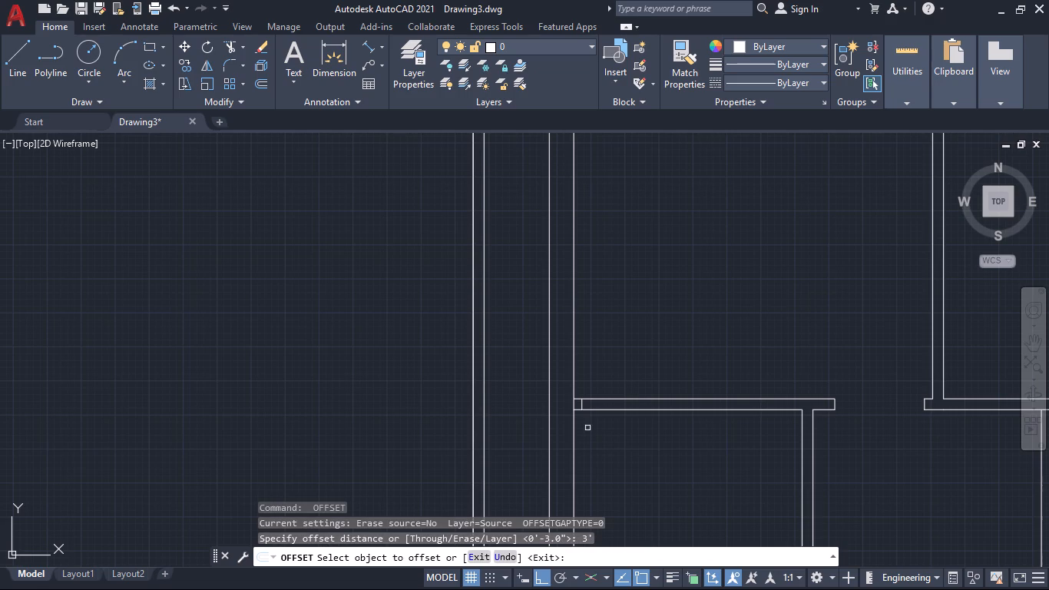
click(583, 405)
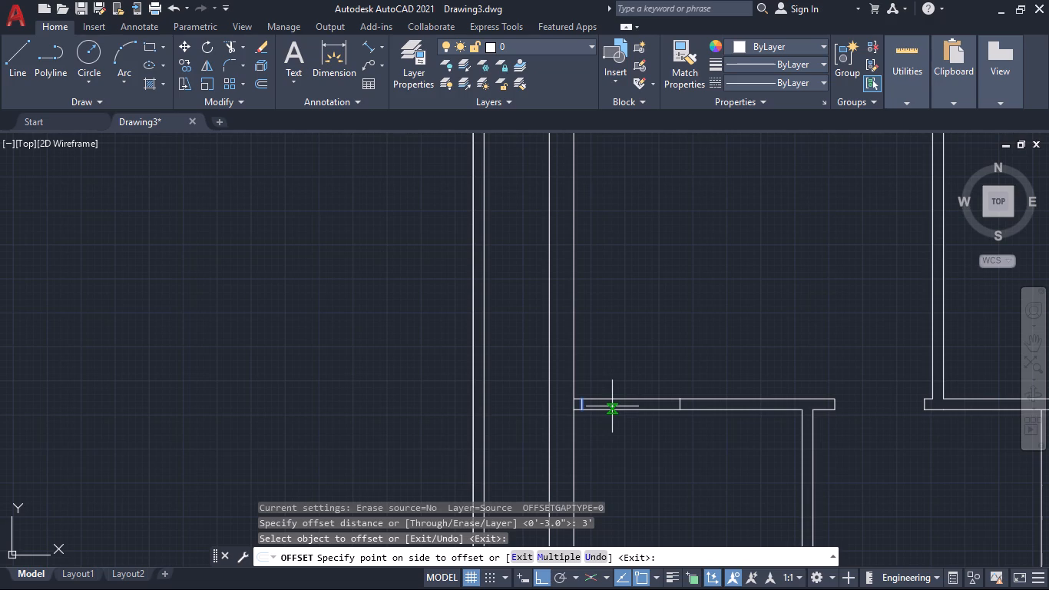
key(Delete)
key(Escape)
Offset the short line across the western end of the horizontal partition 2'5" east to mark the door opening's far jamb.
key(space)
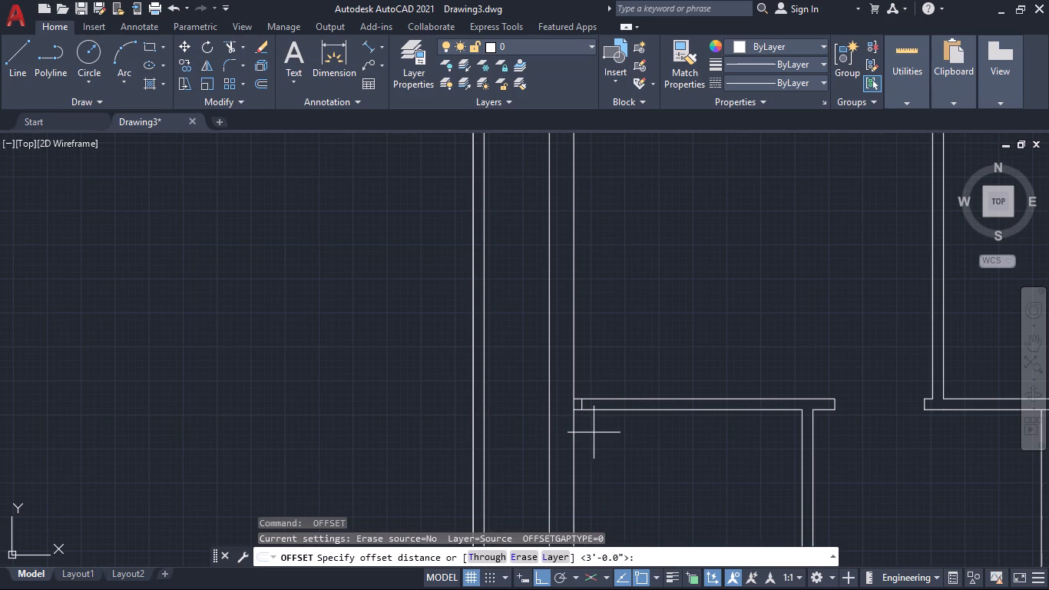
key(2)
key(apostrophe)
text(5")
key(Return)
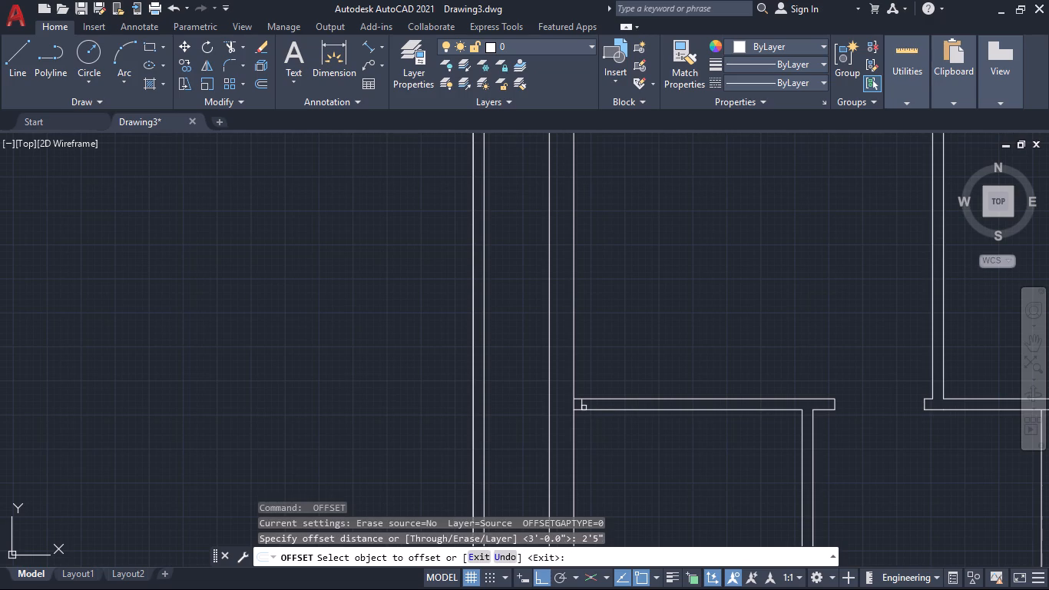
click(583, 406)
click(621, 405)
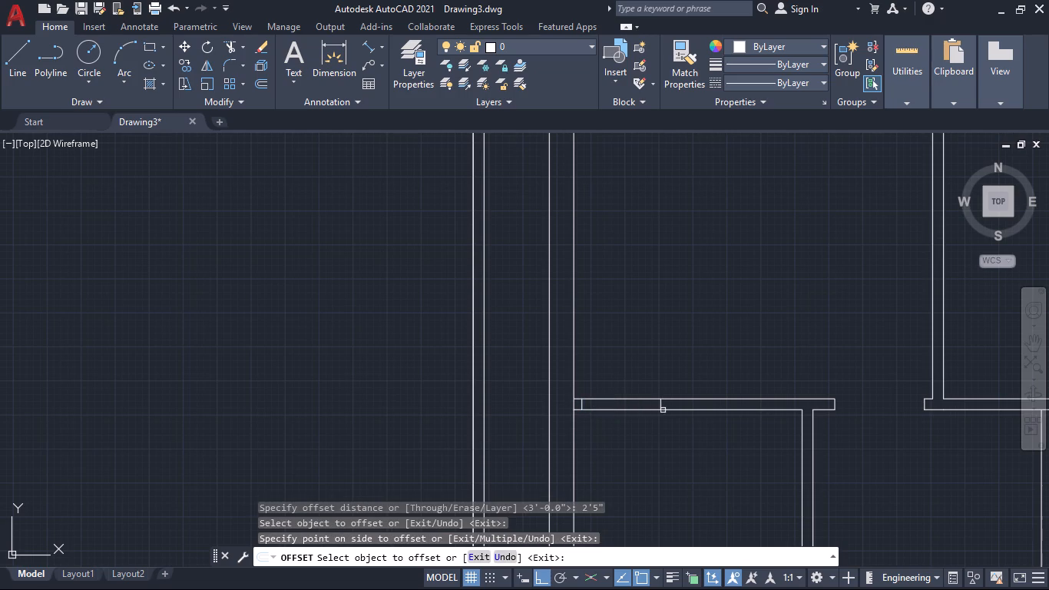
scroll(662, 409, up, 3)
scroll(662, 409, down, 3)
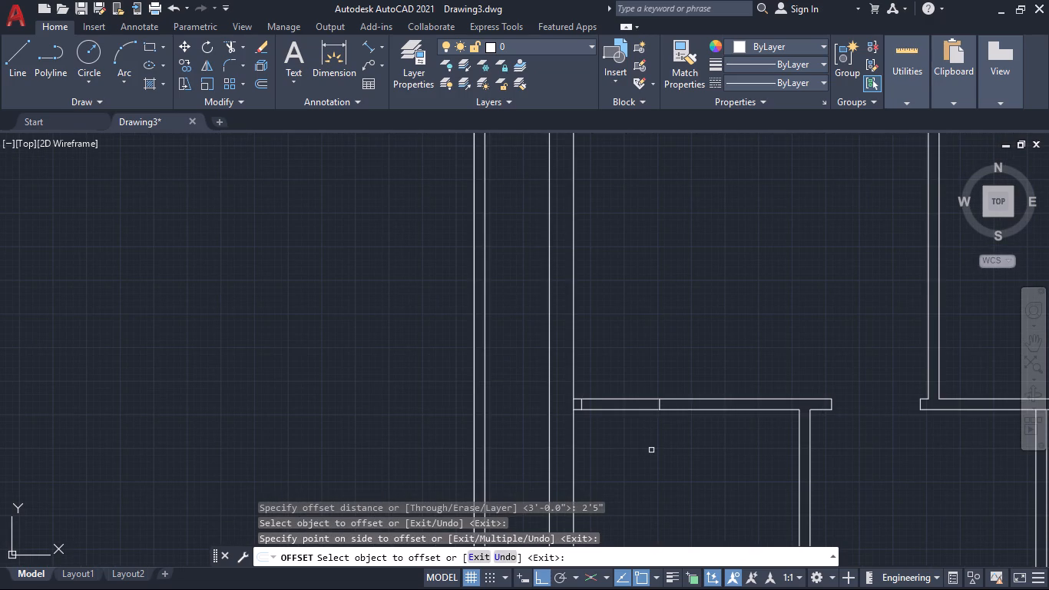
key(Escape)
Trim both horizontal partition lines between the two jamb lines to cut the western room's door opening.
text(tr)
key(Return)
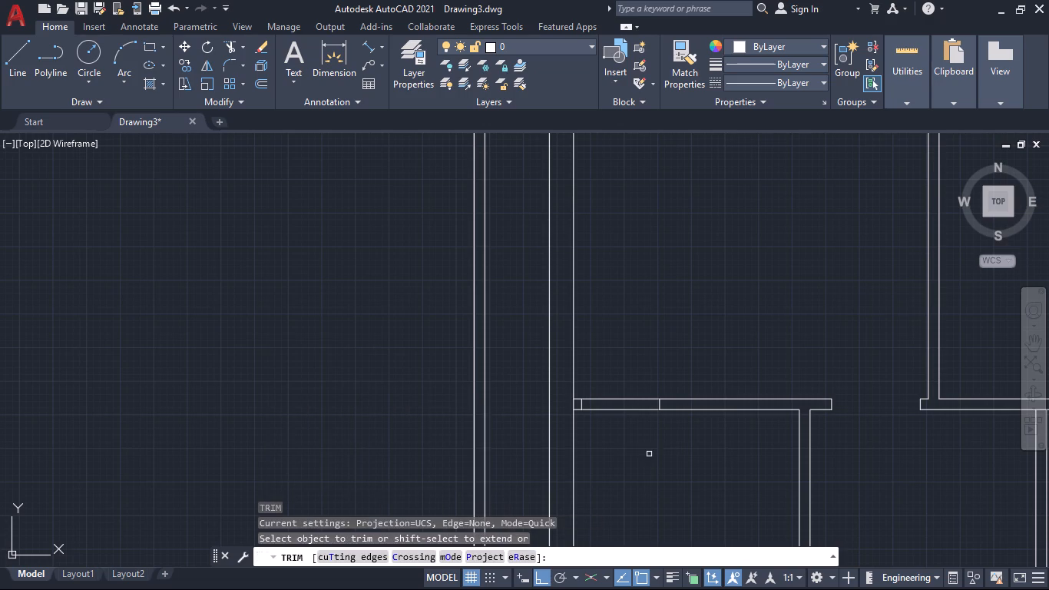
click(624, 381)
click(654, 438)
Trim the western outer wall's inner line across the end of the short 3" partition stub.
scroll(598, 423, up, 3)
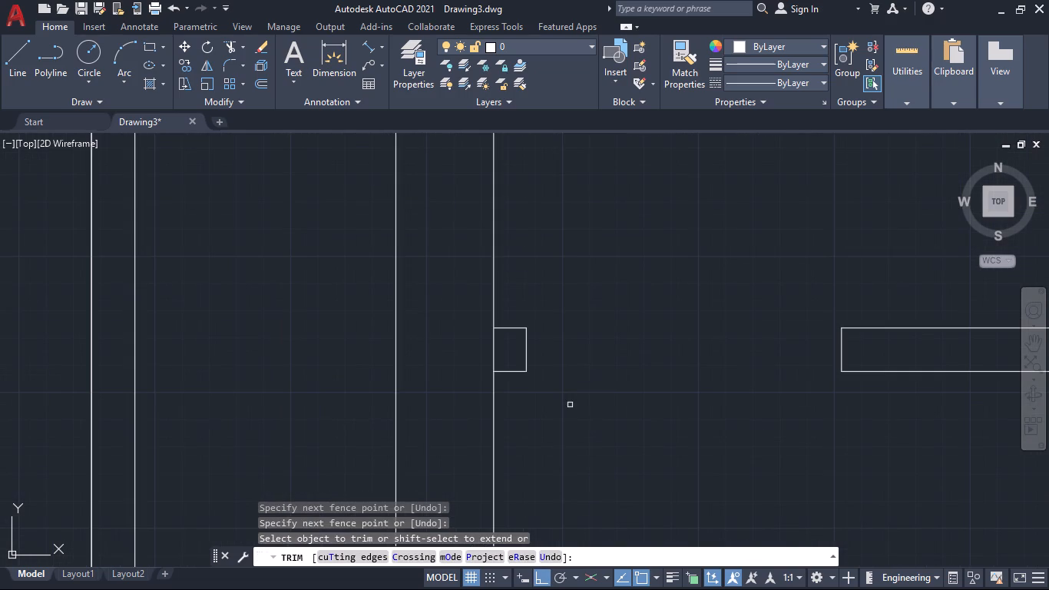
click(511, 354)
click(477, 350)
scroll(702, 419, down, 3)
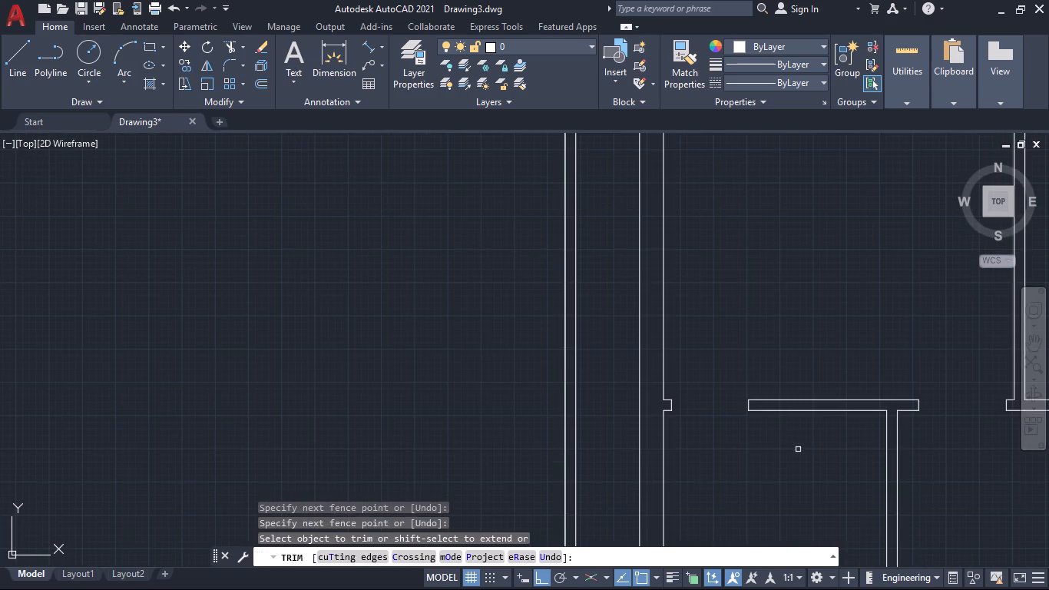
Trim the western outer wall's inner line between the two lines of the small western room's bottom partition.
middle_drag(802, 455, 712, 442)
scroll(710, 435, down, 1)
middle_drag(730, 473, 729, 395)
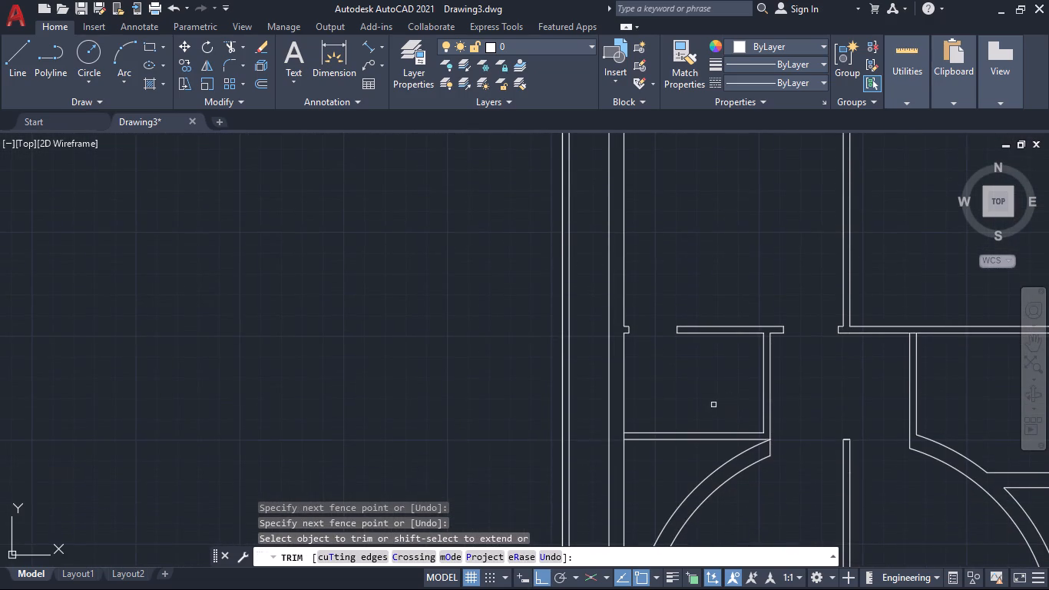
middle_drag(683, 415, 706, 344)
scroll(686, 335, up, 1)
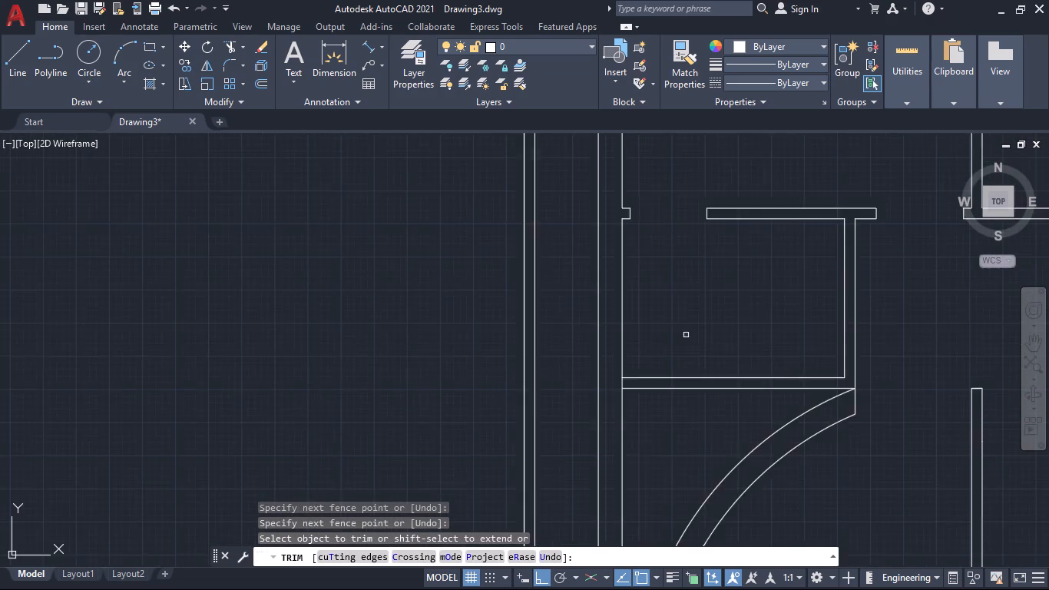
scroll(686, 335, up, 1)
click(569, 411)
click(600, 413)
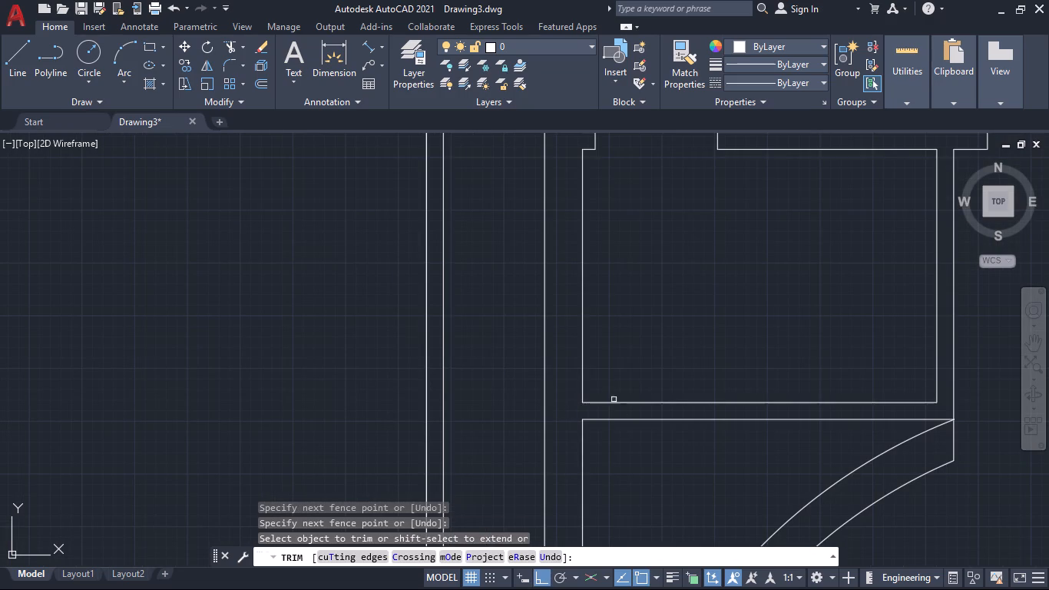
Extend the western line of the small room's east partition south to the ring's outer arc.
scroll(691, 332, down, 2)
middle_drag(733, 323, 653, 325)
scroll(702, 381, up, 3)
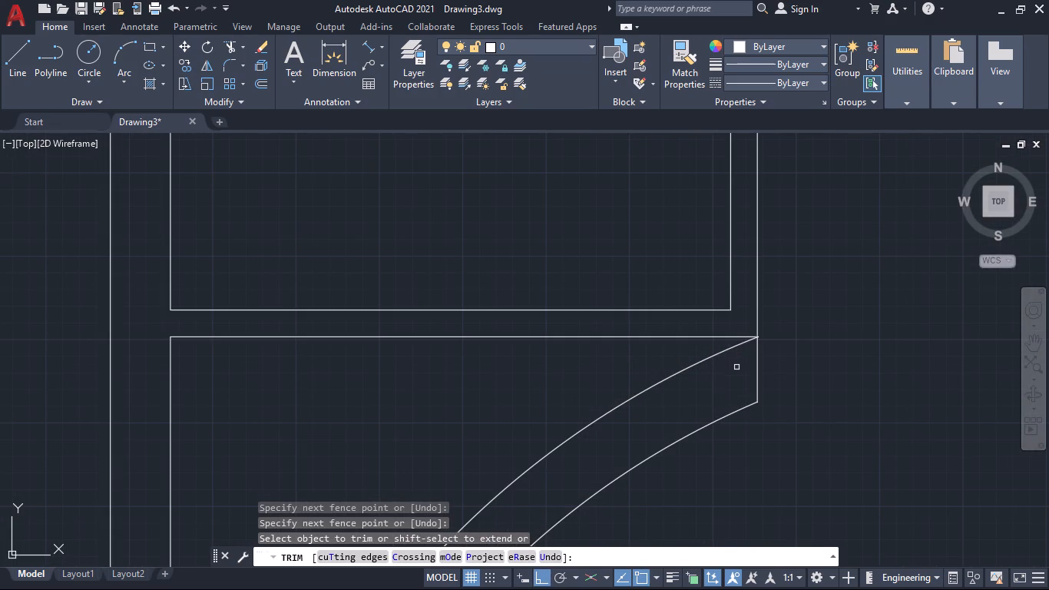
shift+click(733, 291)
shift+click(729, 323)
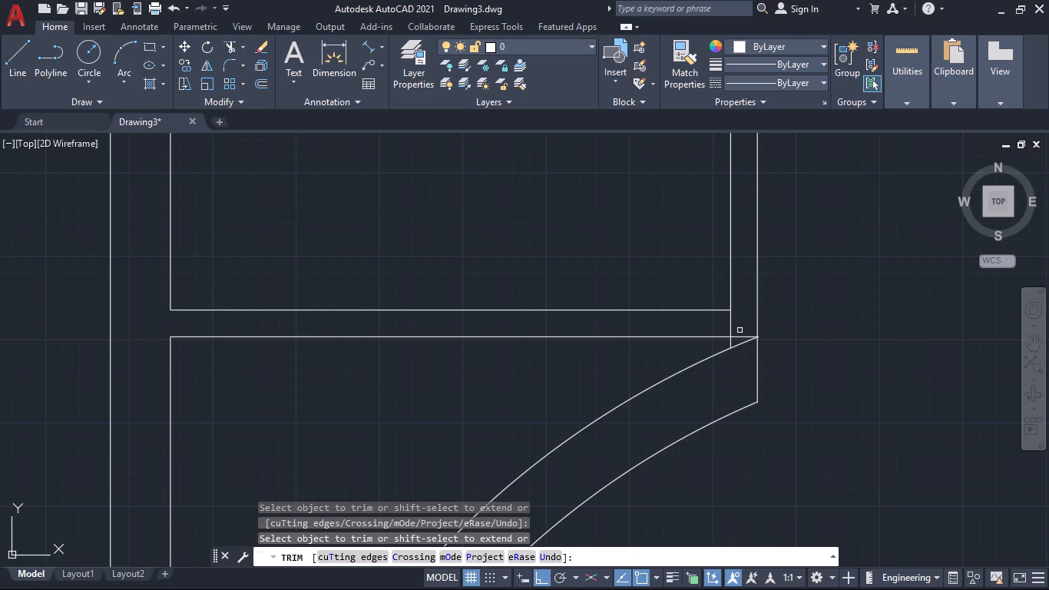
Trim the bottom partition's lower line, the ring's outer arc and the extended vertical line inside the small room's southeast junction.
click(745, 353)
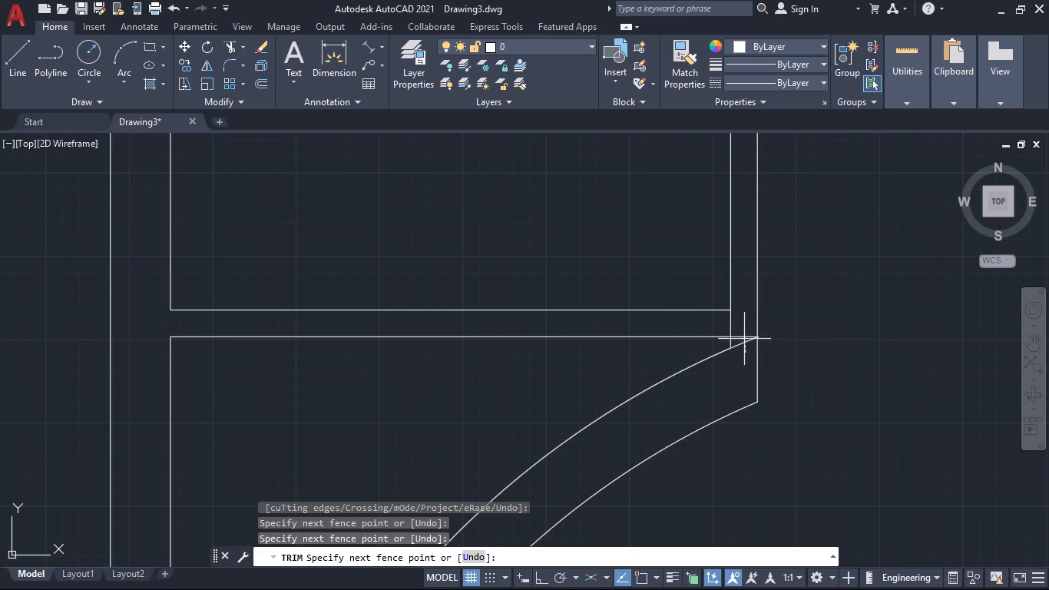
click(742, 328)
click(743, 328)
click(720, 326)
scroll(752, 353, down, 2)
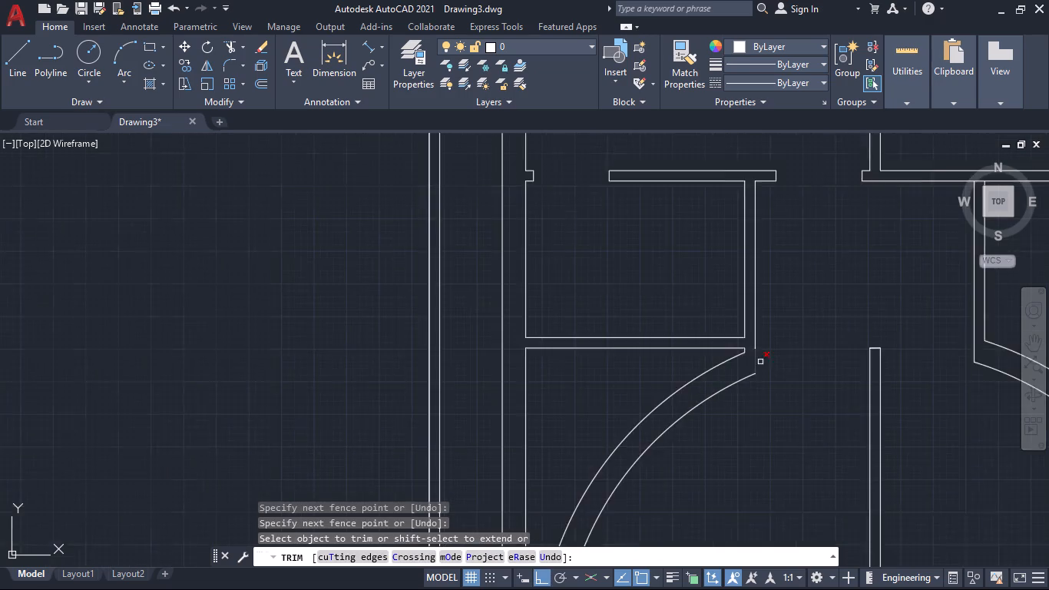
Examine the cleaned junctions and door openings around the small western room and the central horizontal partition.
scroll(761, 363, down, 1)
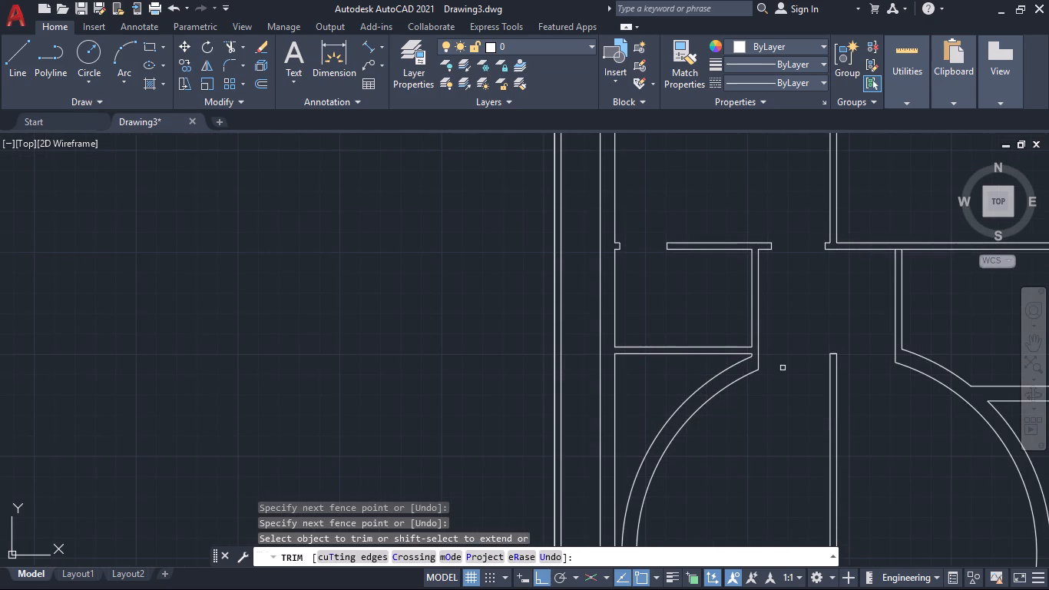
scroll(680, 384, up, 1)
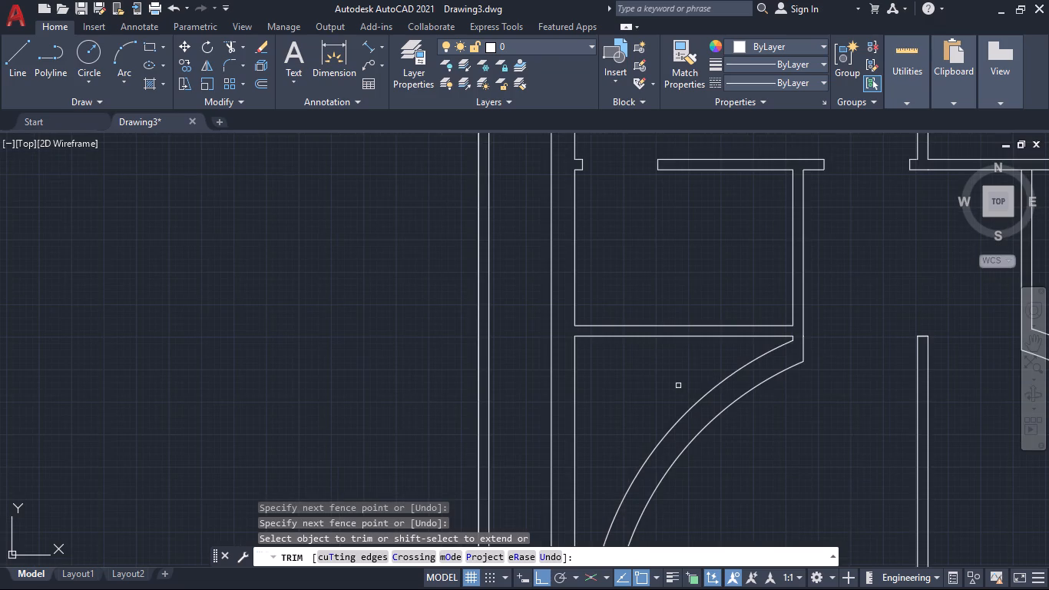
scroll(680, 386, down, 2)
middle_drag(727, 417, 729, 446)
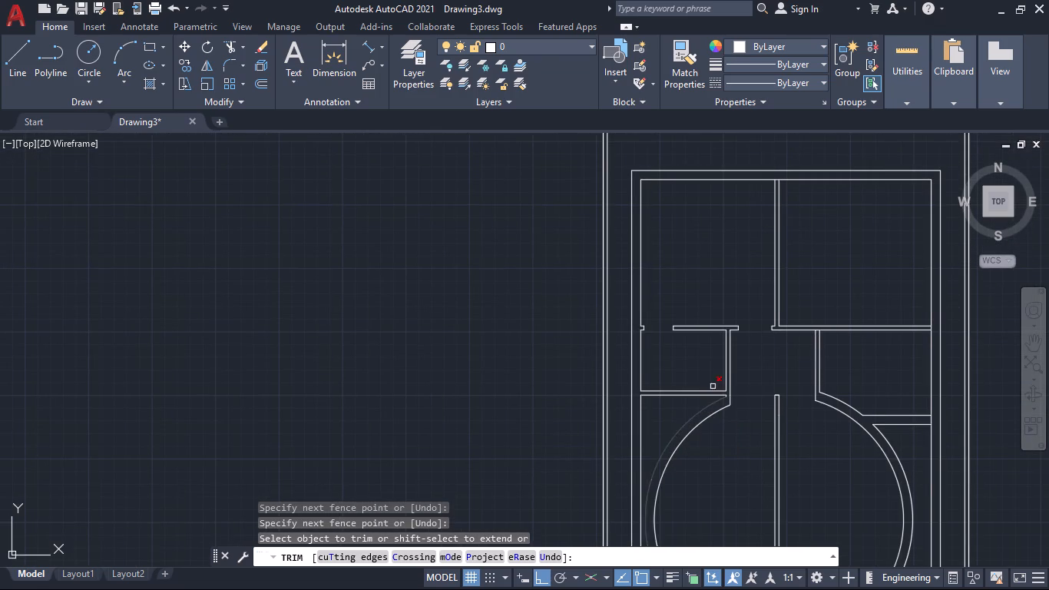
scroll(702, 368, up, 1)
scroll(702, 368, down, 1)
scroll(700, 366, up, 1)
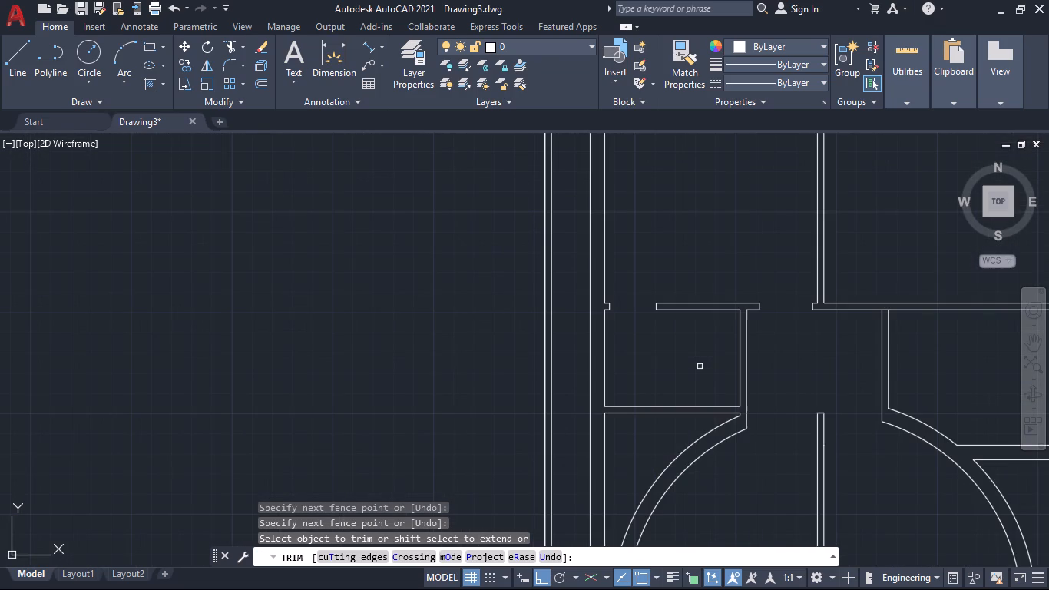
middle_drag(697, 354, 690, 407)
scroll(687, 411, down, 1)
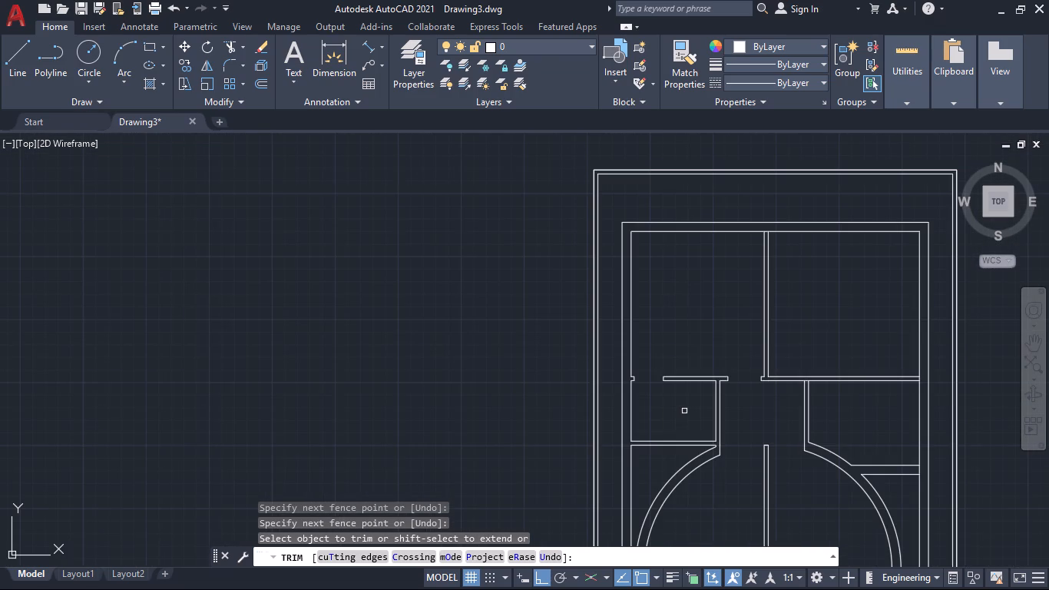
middle_drag(749, 410, 700, 366)
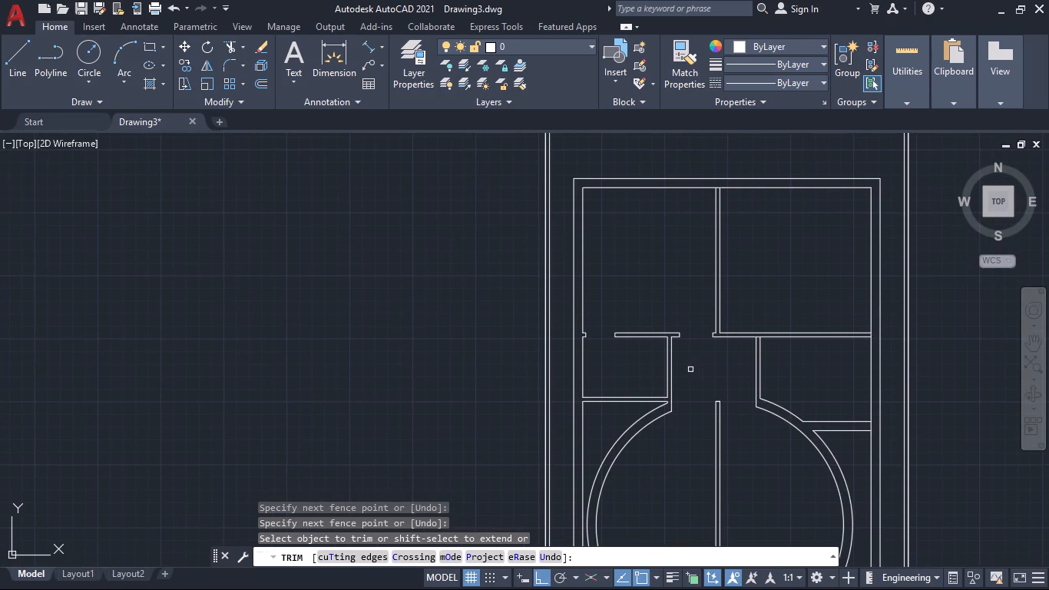
middle_drag(689, 368, 678, 321)
scroll(665, 333, up, 2)
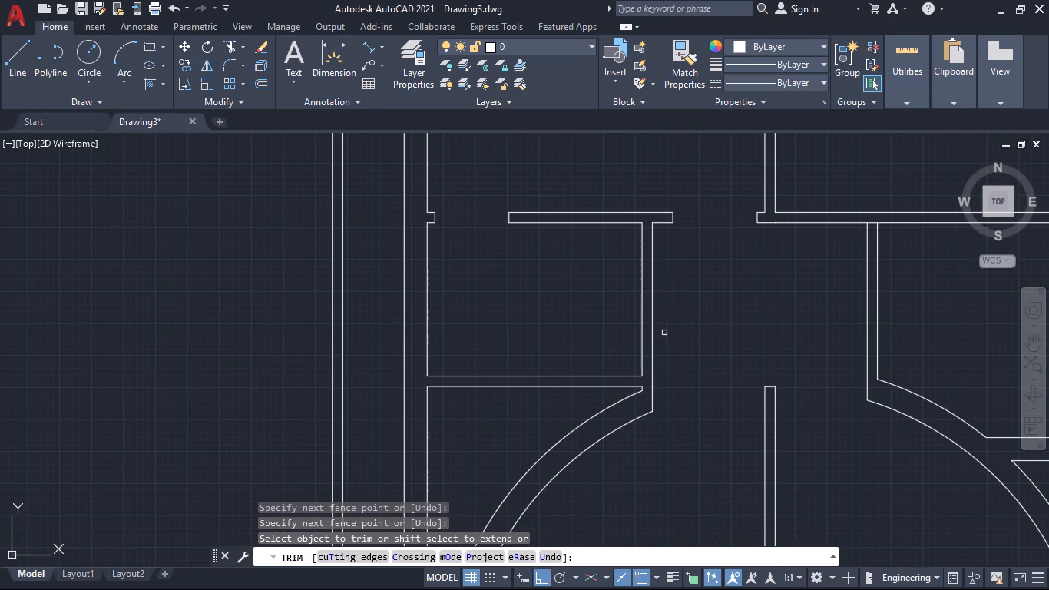
scroll(664, 334, down, 1)
middle_drag(686, 331, 604, 321)
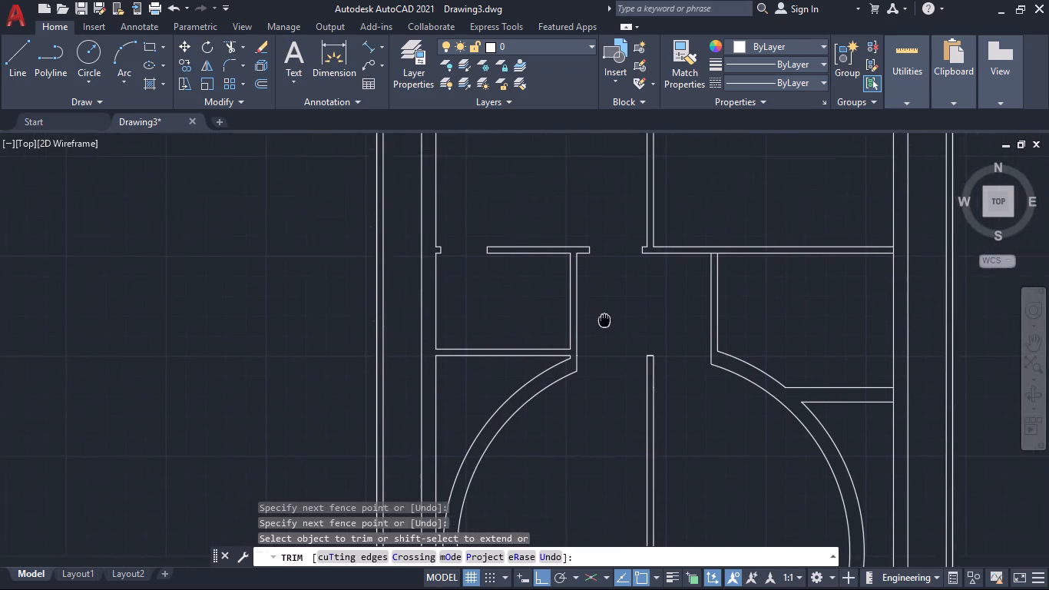
middle_drag(604, 321, 521, 420)
scroll(597, 367, up, 2)
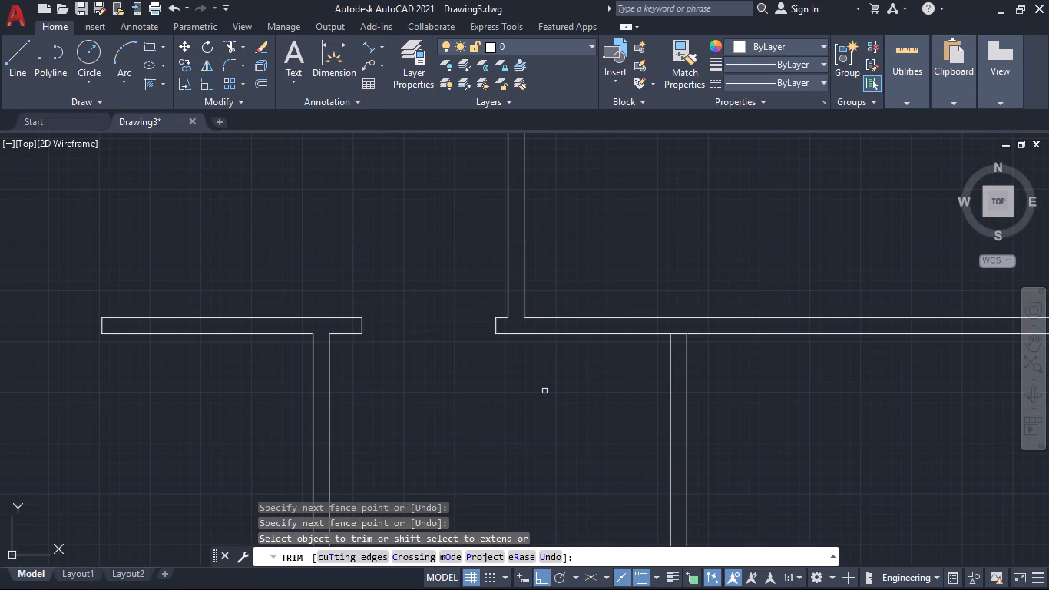
key(Escape)
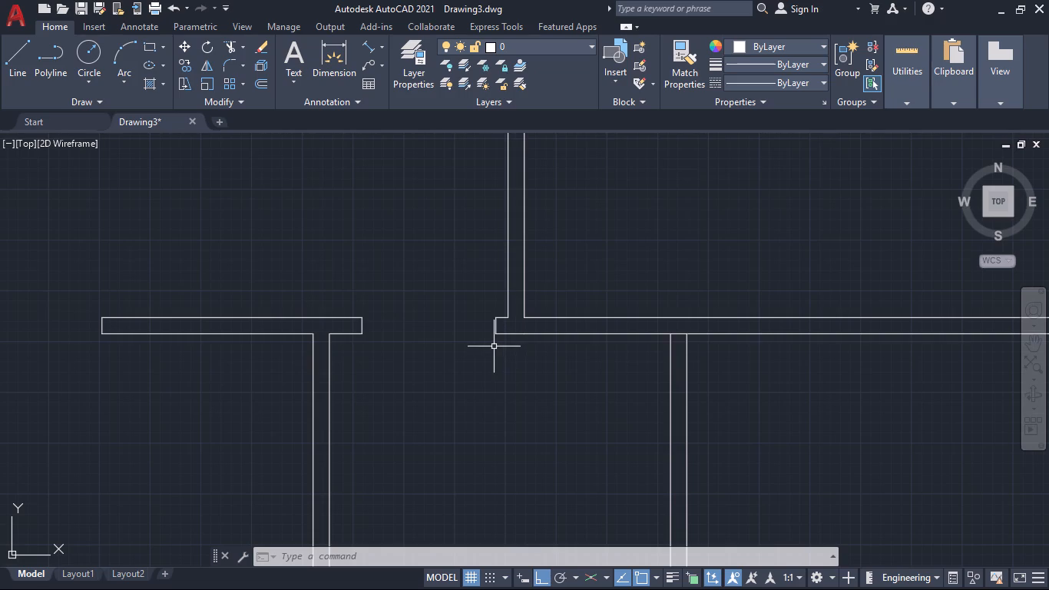
Offset the central horizontal partition's door jamb line 10" east, past the northern vertical partition.
scroll(493, 346, up, 1)
key(o)
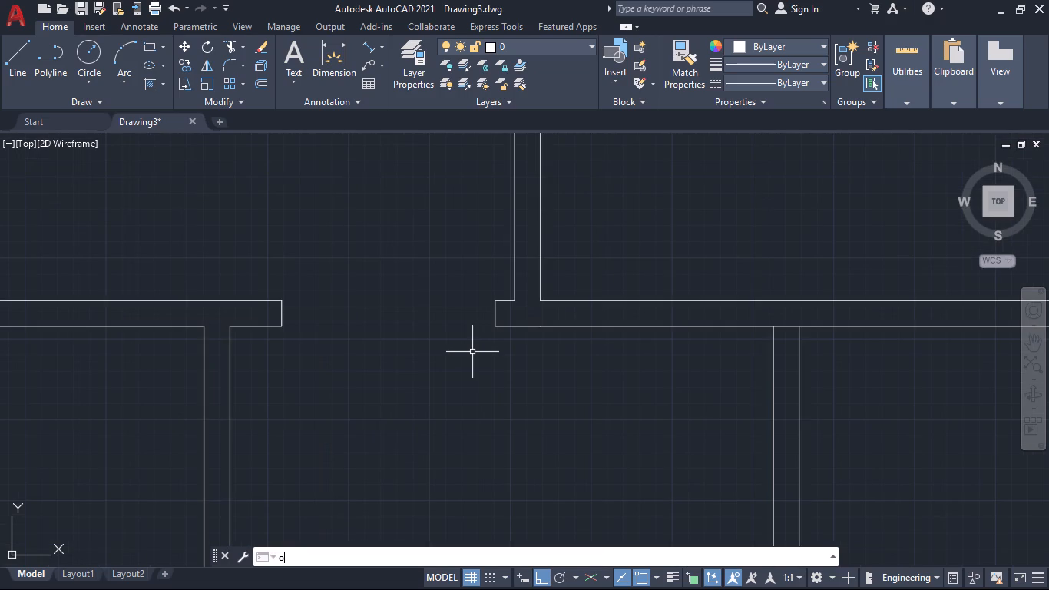
key(Return)
text(10)
key(shift+quotedbl)
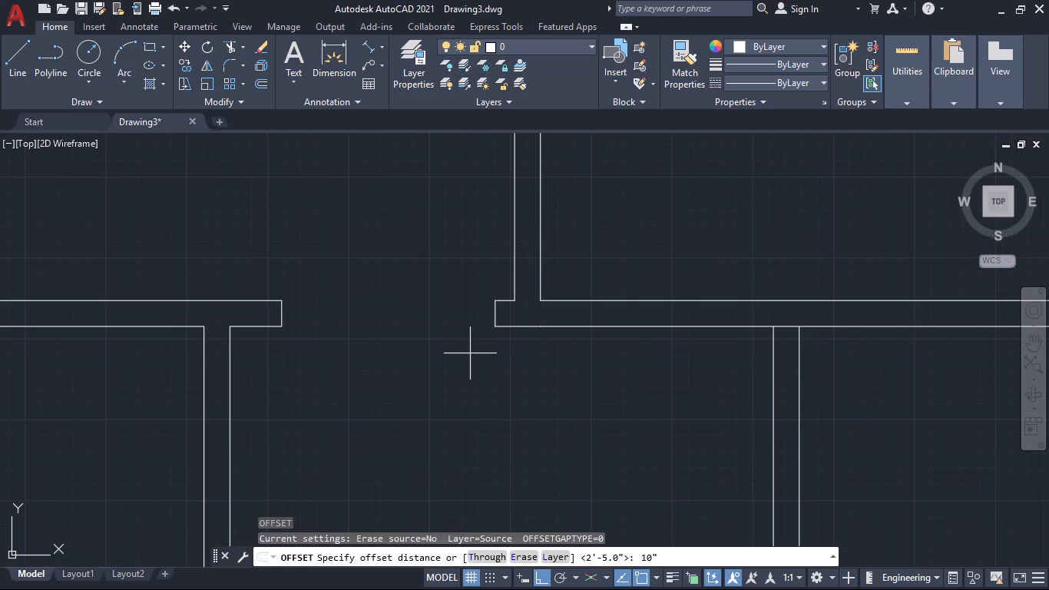
key(Return)
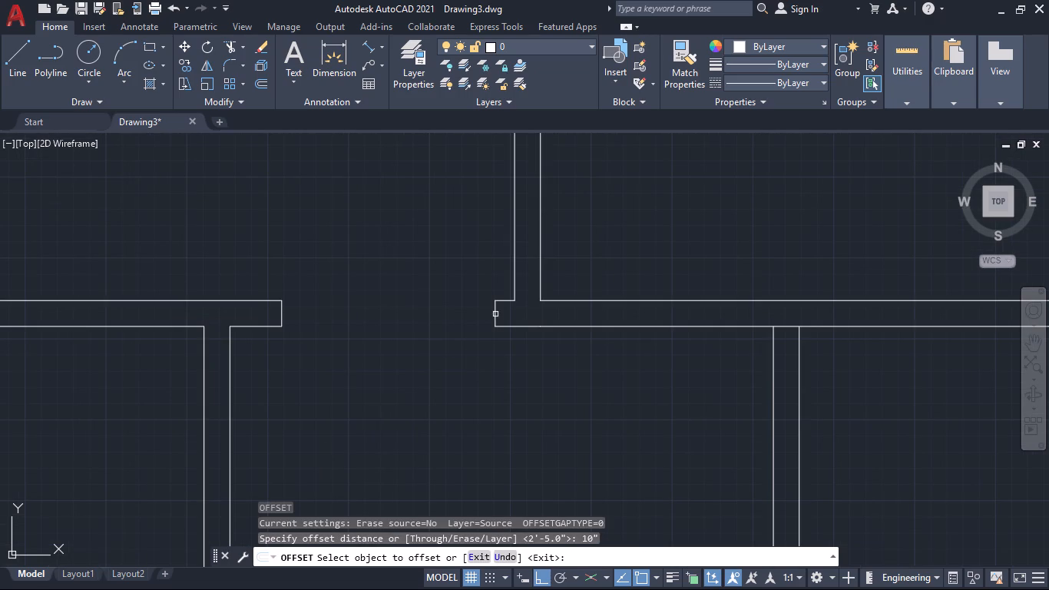
click(496, 314)
click(526, 313)
scroll(555, 336, up, 1)
scroll(555, 337, down, 1)
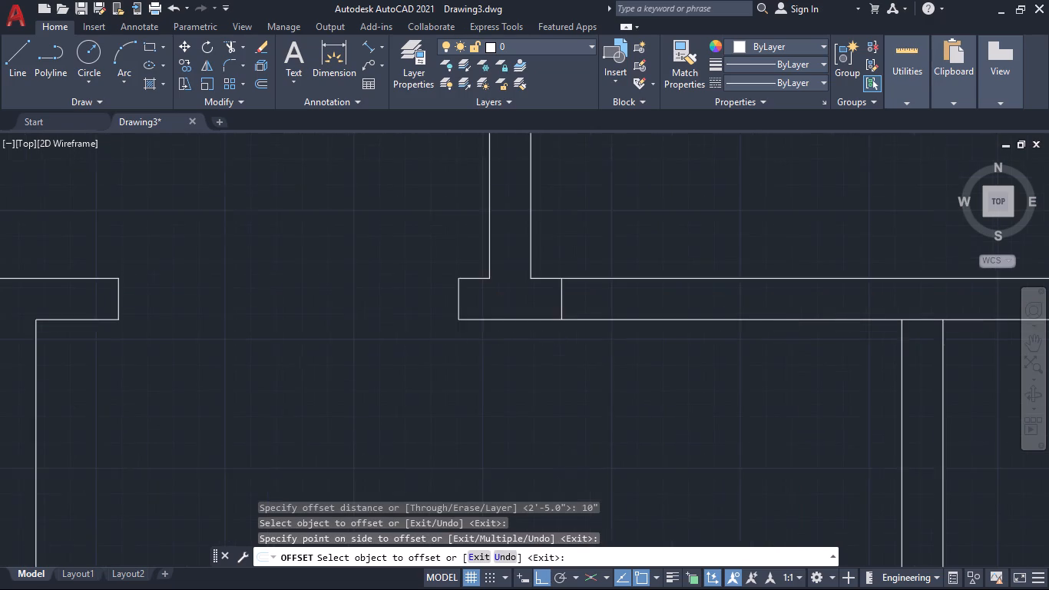
scroll(555, 337, down, 1)
key(space)
Offset the new jamb line 3' east along the horizontal partition to mark the other side of a door opening.
key(space)
scroll(564, 361, down, 1)
scroll(565, 364, up, 1)
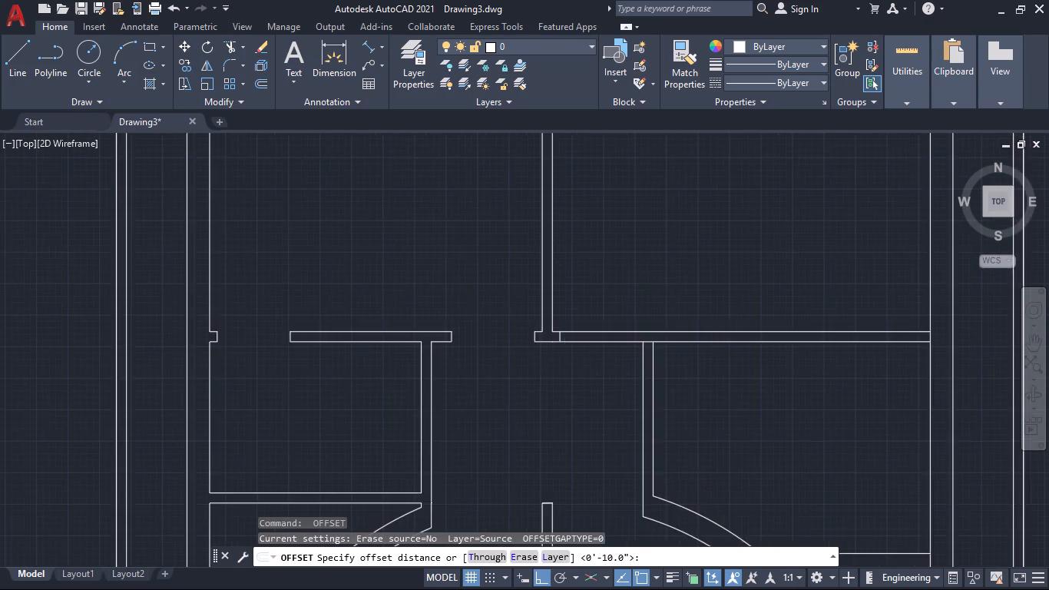
scroll(565, 364, up, 1)
text(3')
key(Return)
click(551, 297)
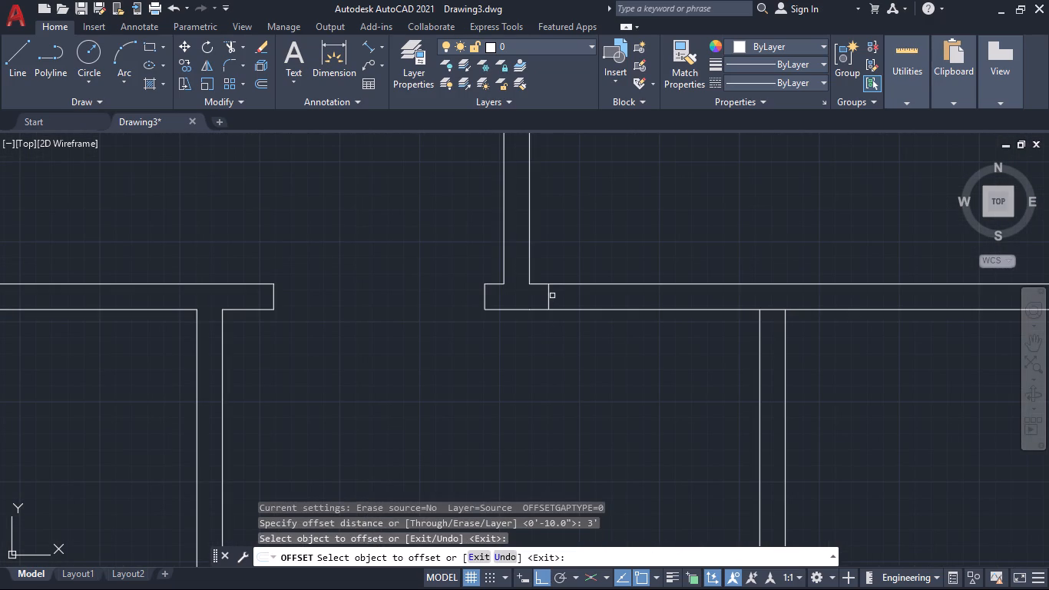
click(548, 300)
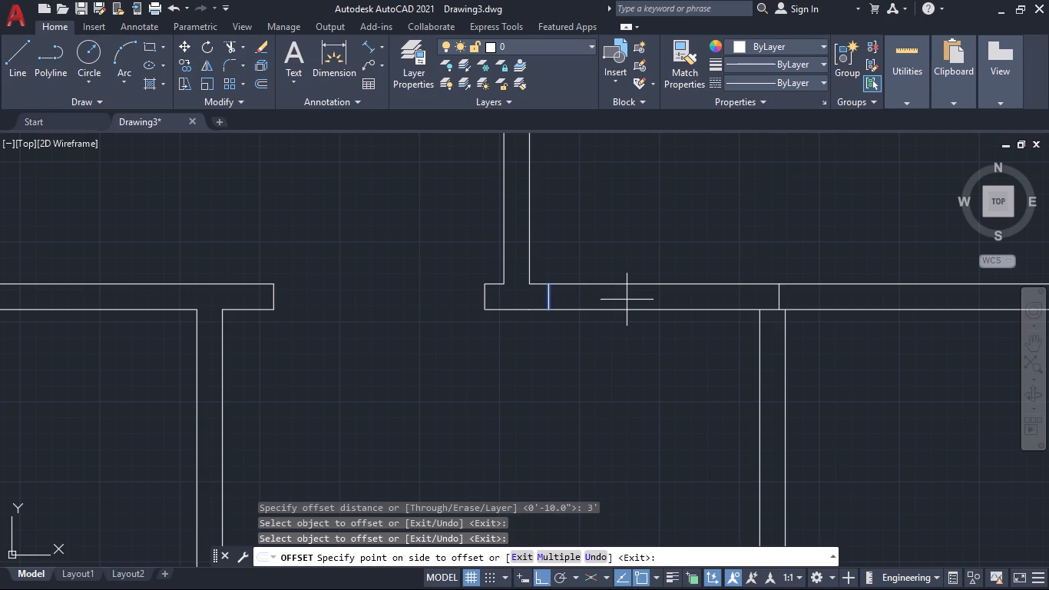
scroll(627, 300, down, 5)
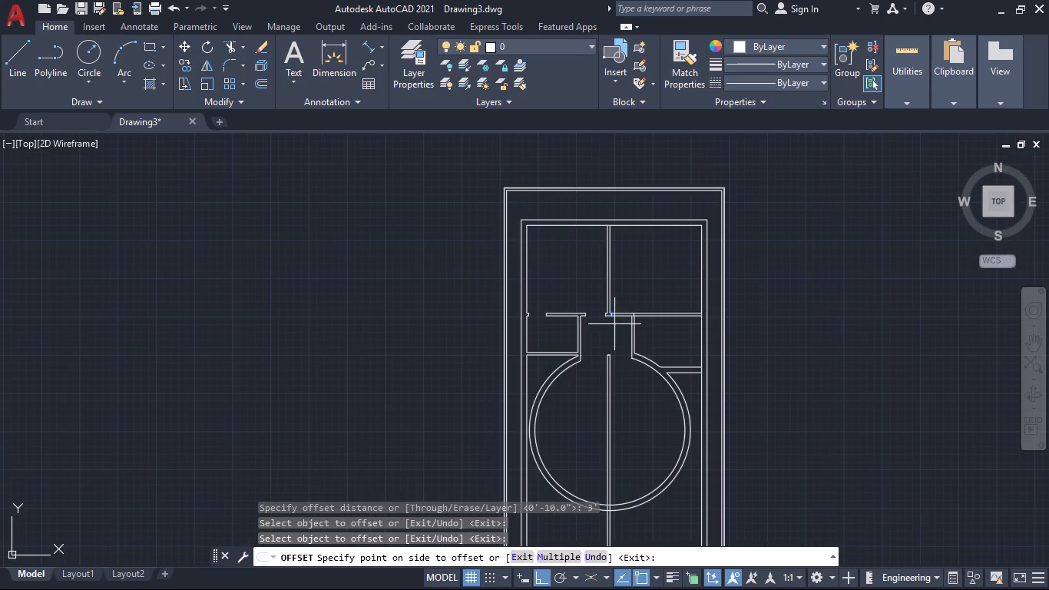
scroll(620, 320, up, 3)
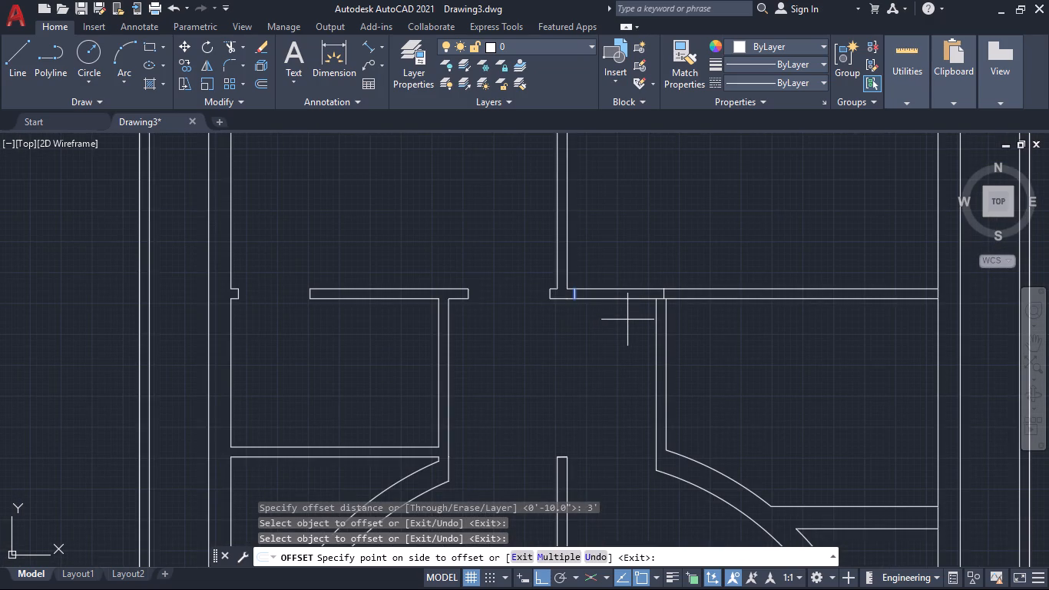
click(637, 319)
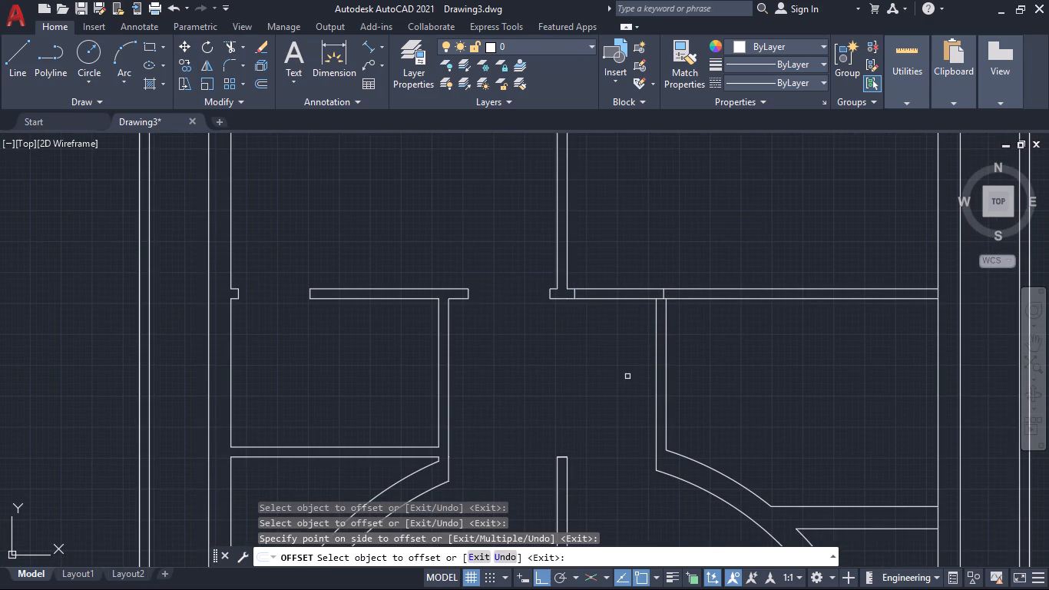
scroll(627, 378, down, 3)
middle_drag(624, 379, 614, 386)
scroll(624, 379, up, 1)
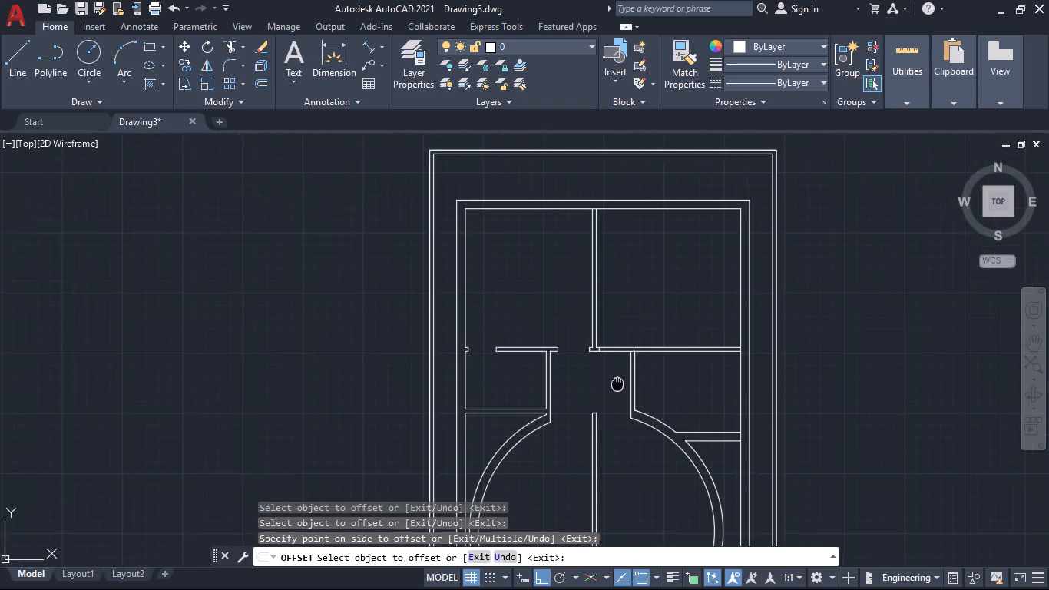
middle_drag(614, 386, 569, 396)
scroll(573, 359, up, 3)
scroll(574, 400, down, 1)
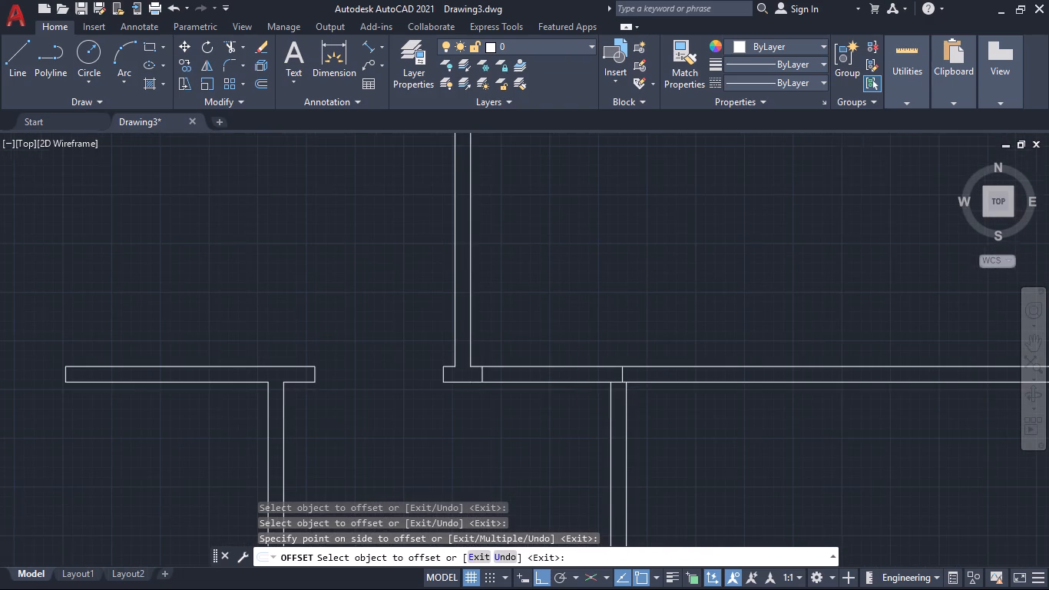
middle_drag(570, 426, 535, 386)
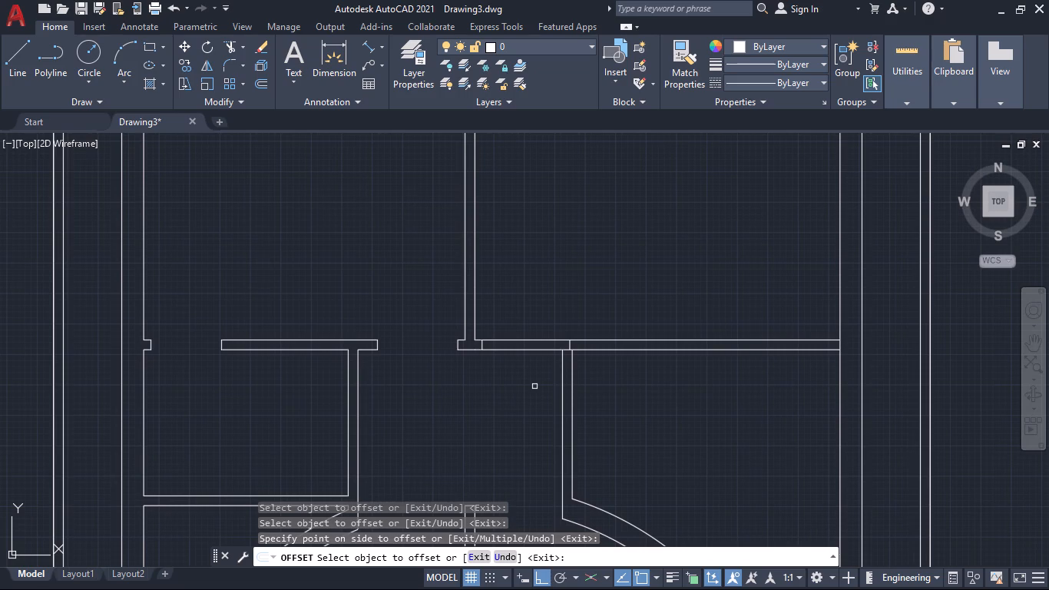
key(Return)
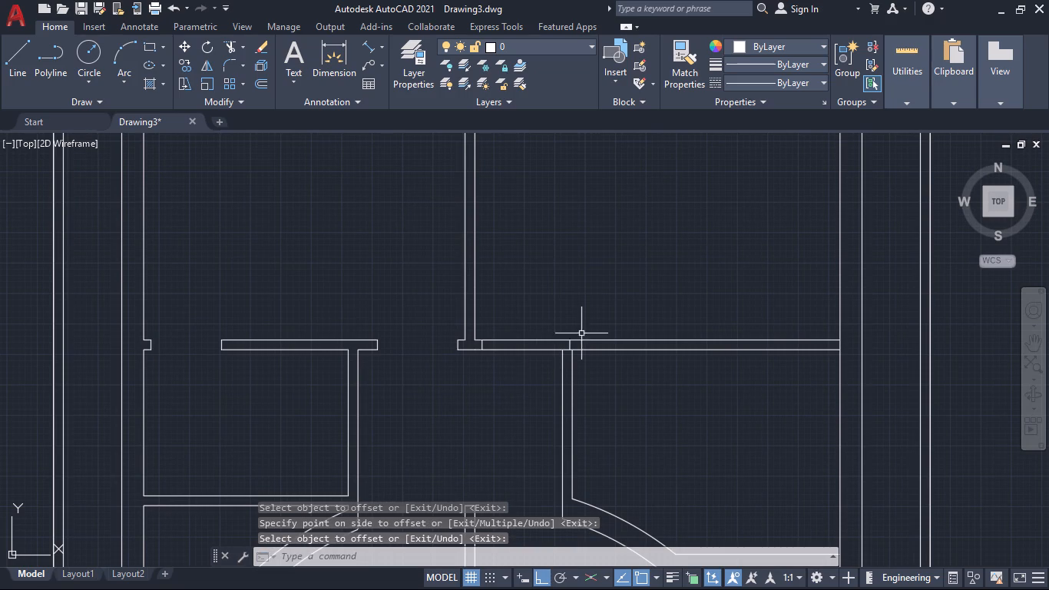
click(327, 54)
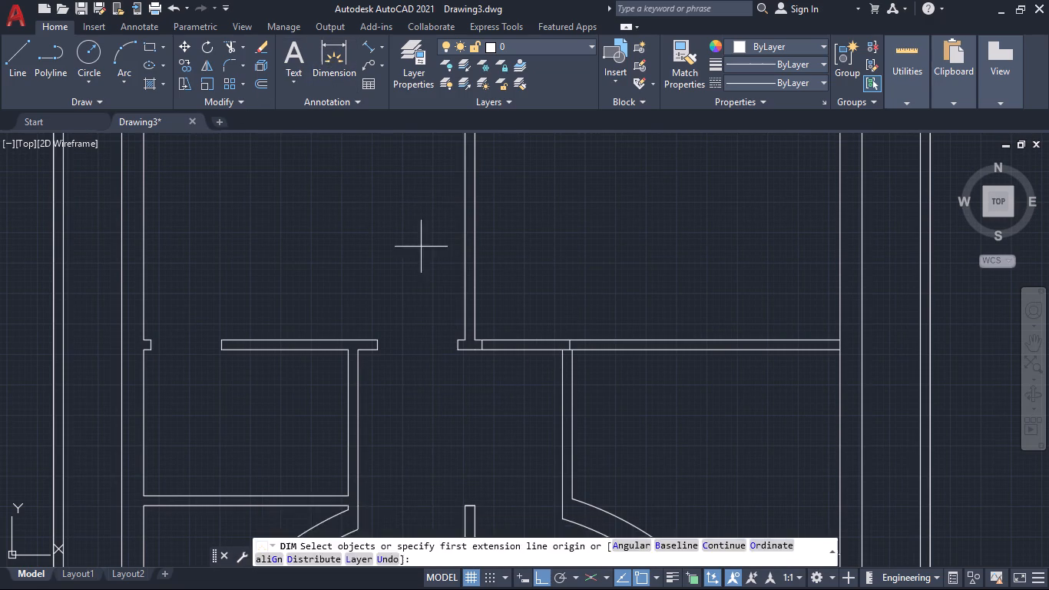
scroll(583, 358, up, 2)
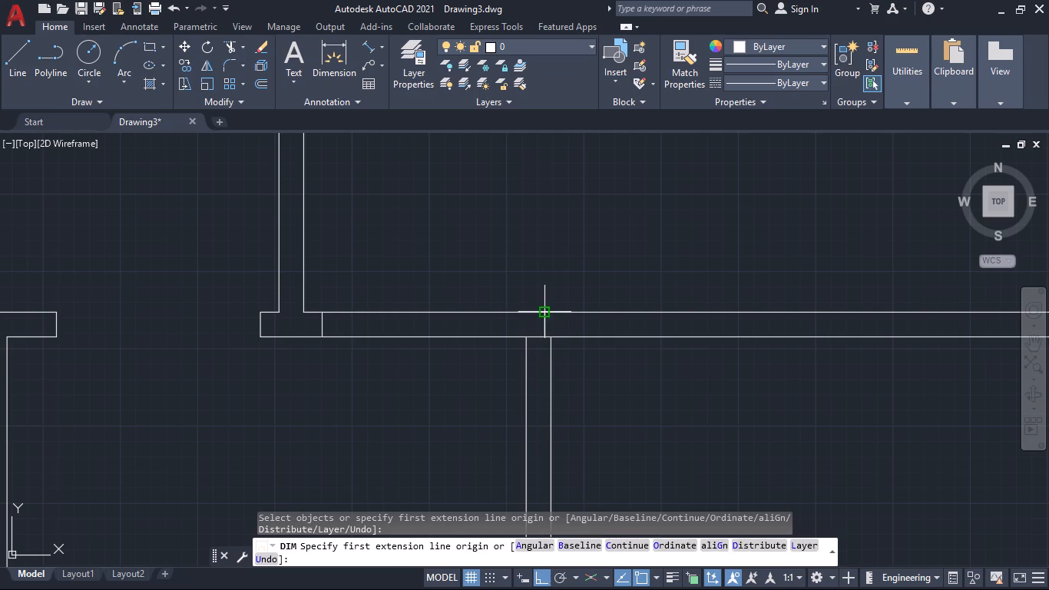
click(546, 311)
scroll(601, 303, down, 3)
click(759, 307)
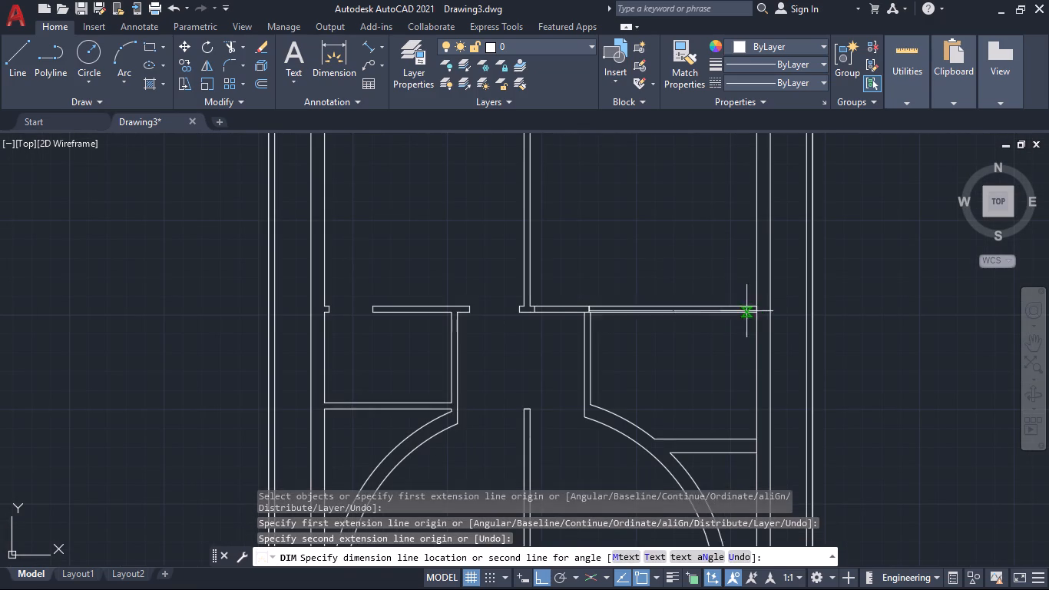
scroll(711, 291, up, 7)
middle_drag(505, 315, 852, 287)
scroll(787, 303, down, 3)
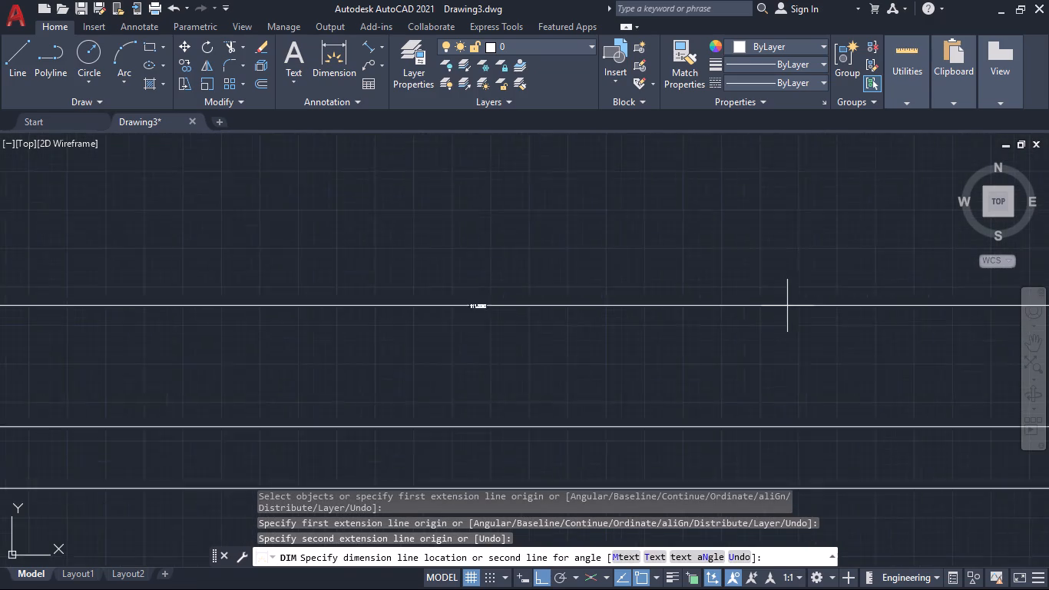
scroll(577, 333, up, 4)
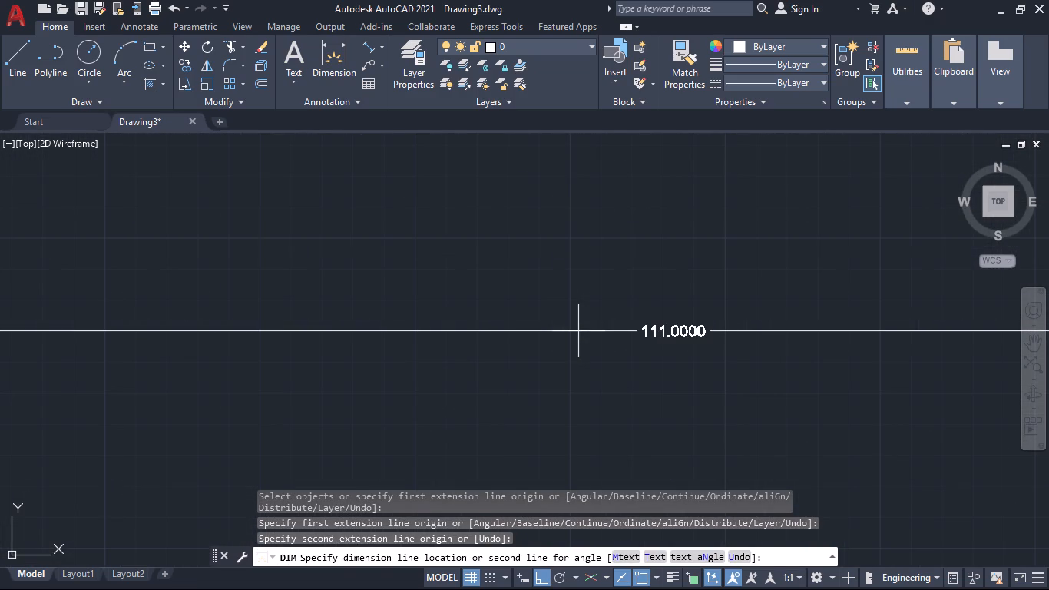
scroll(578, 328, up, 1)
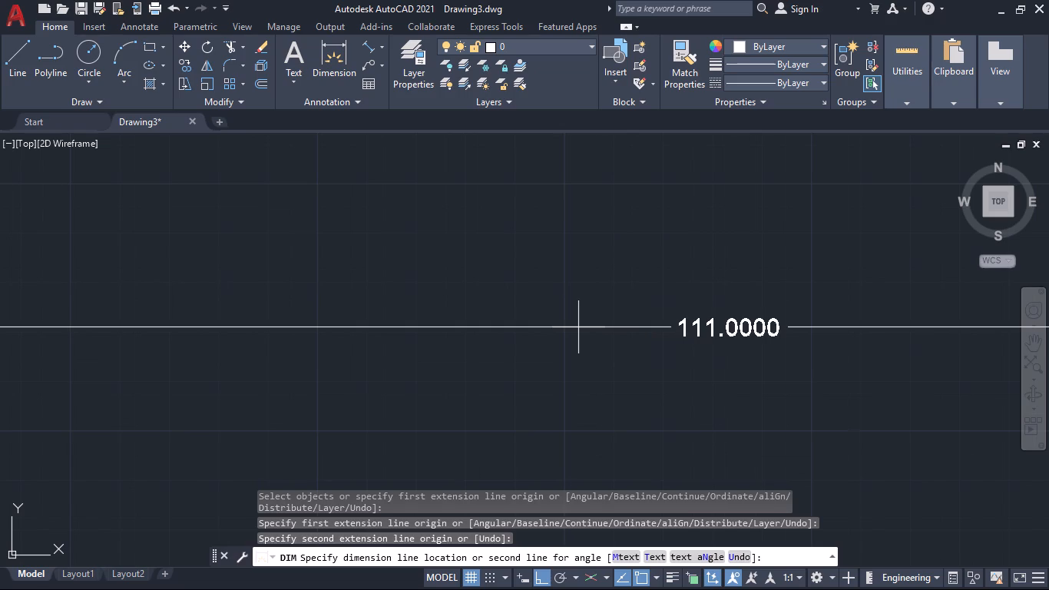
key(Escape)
Modify the Standard dimension style's linear units to Engineering format with 0'-0.0" precision.
key(d)
key(Return)
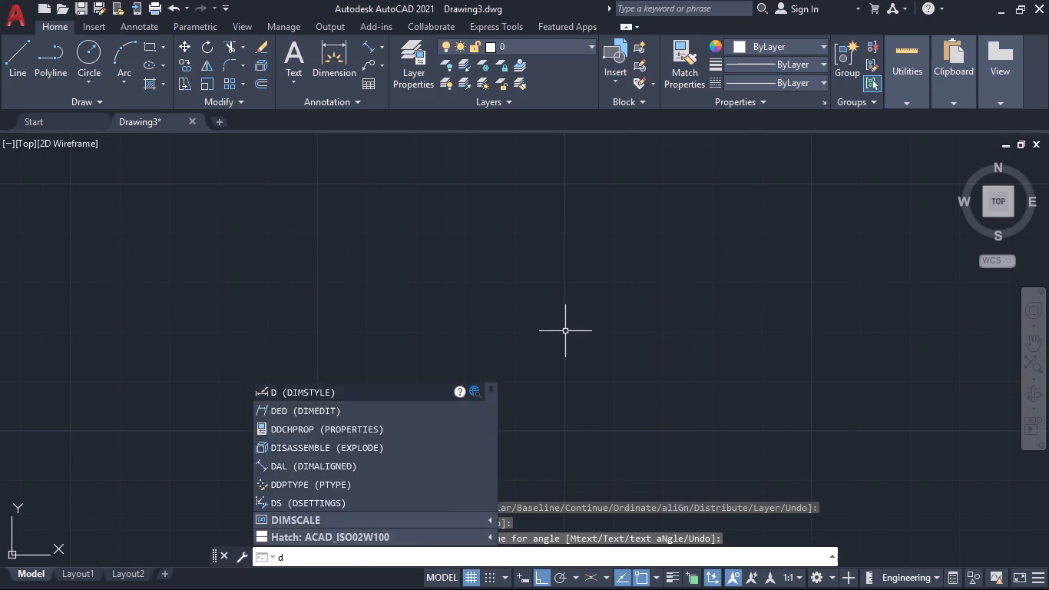
click(687, 266)
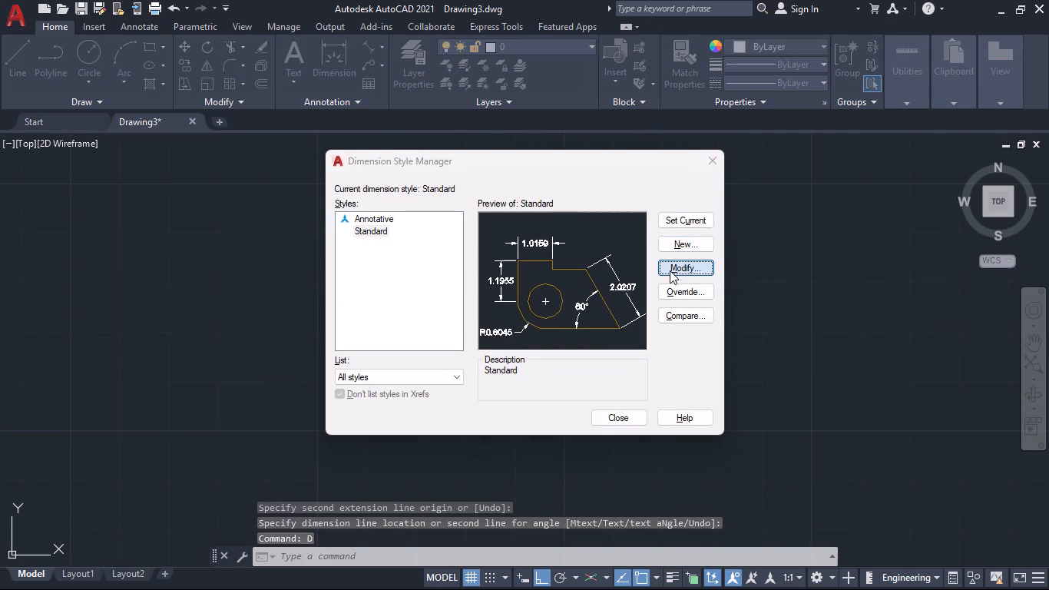
click(556, 172)
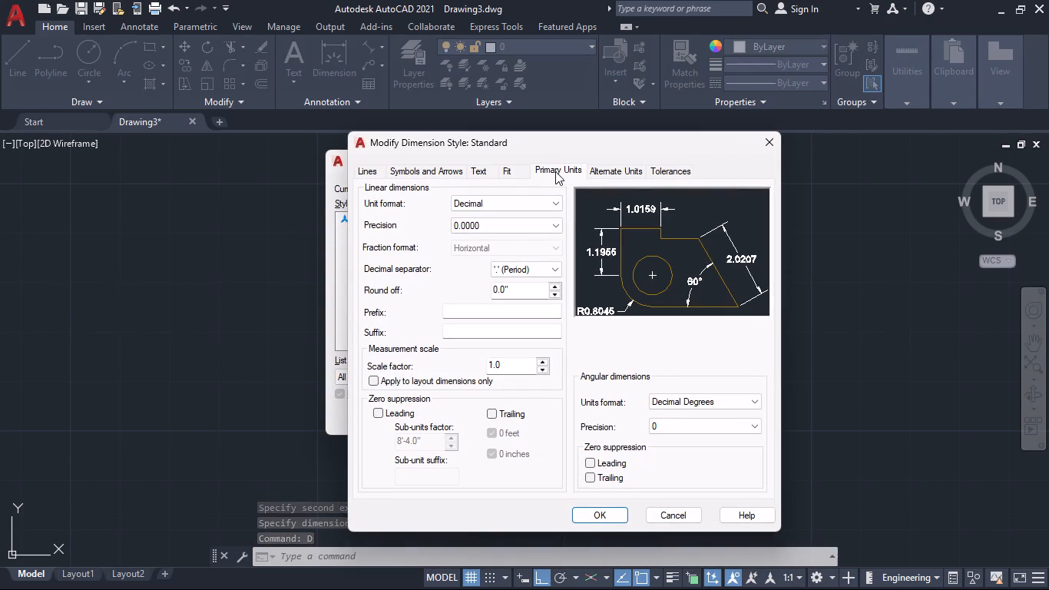
click(517, 198)
click(495, 236)
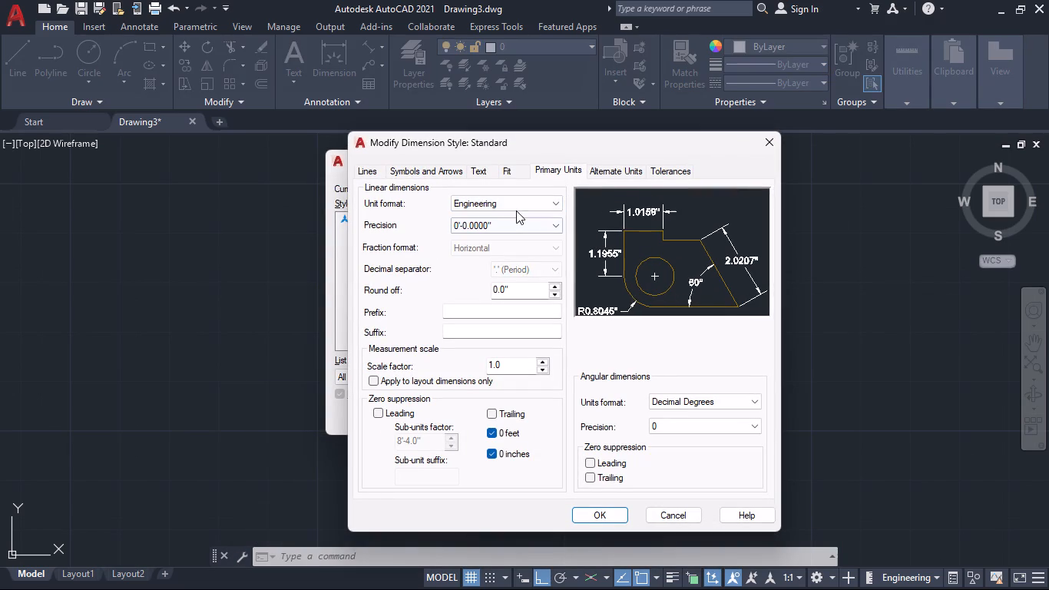
click(520, 222)
click(491, 245)
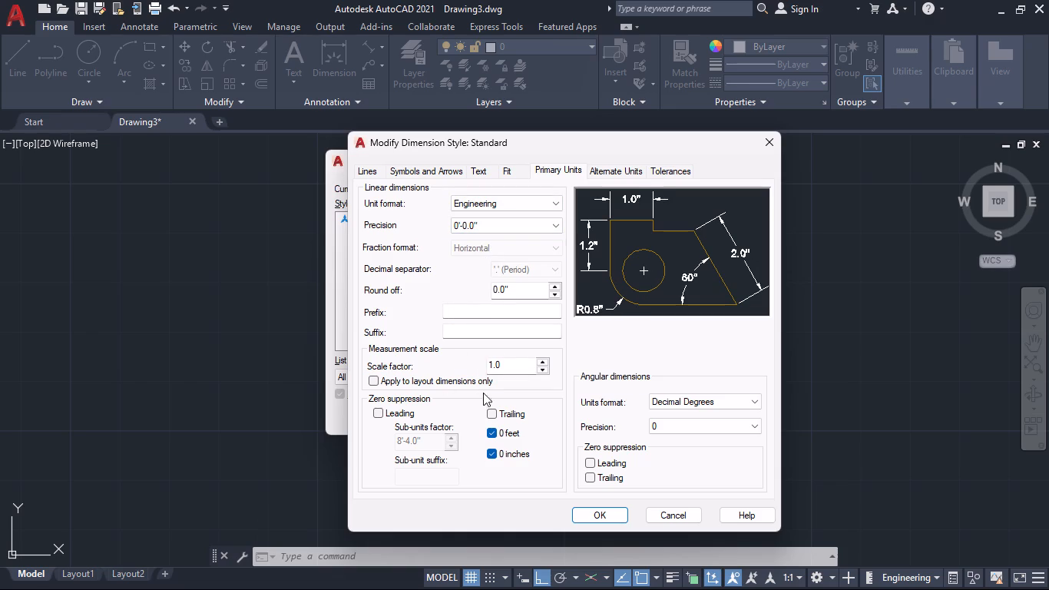
Set the Standard dimension style's text height to 4".
click(487, 172)
double_click(536, 282)
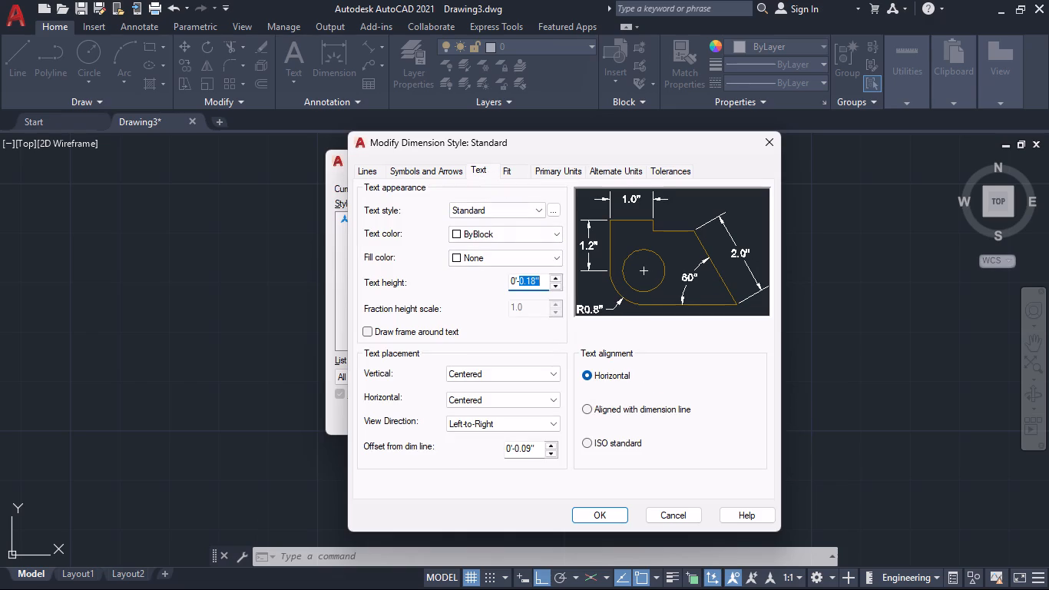
double_click(504, 282)
double_click(511, 281)
click(528, 284)
drag(534, 282, 508, 286)
drag(541, 280, 475, 282)
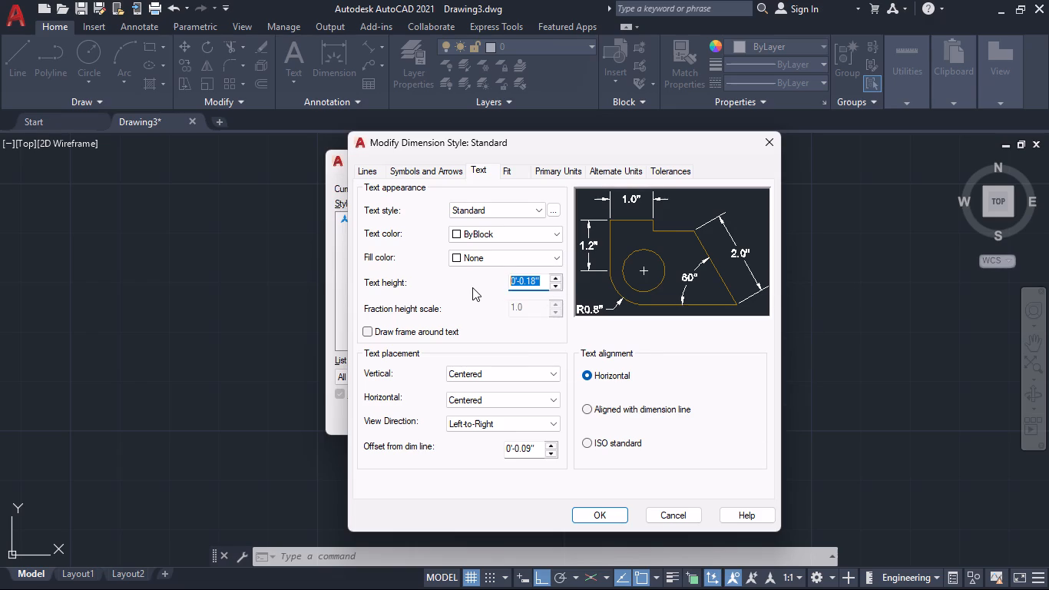
key(4)
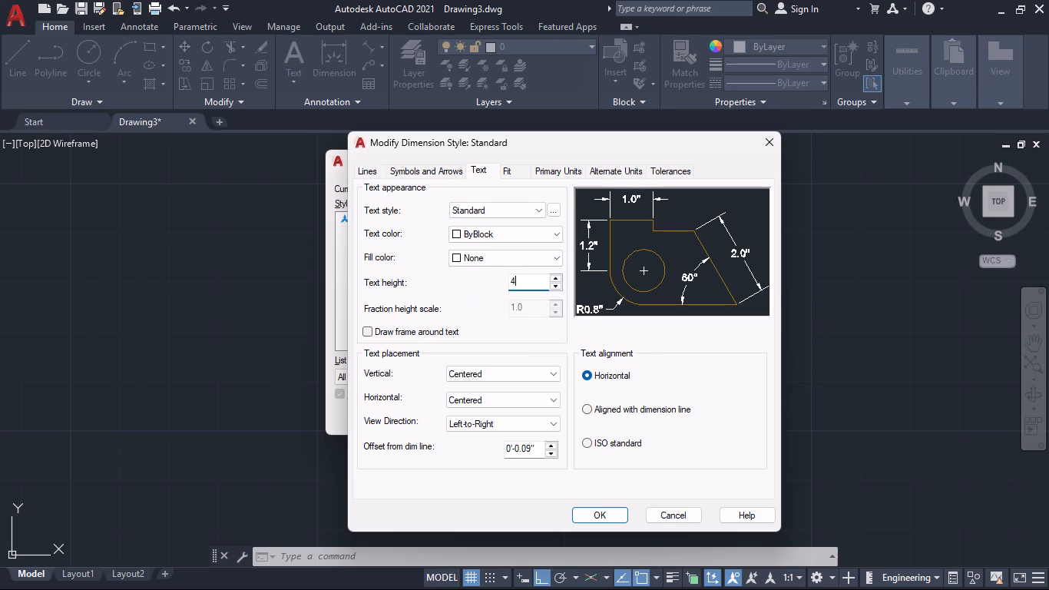
key(shift+quotedbl)
key(BackSpace)
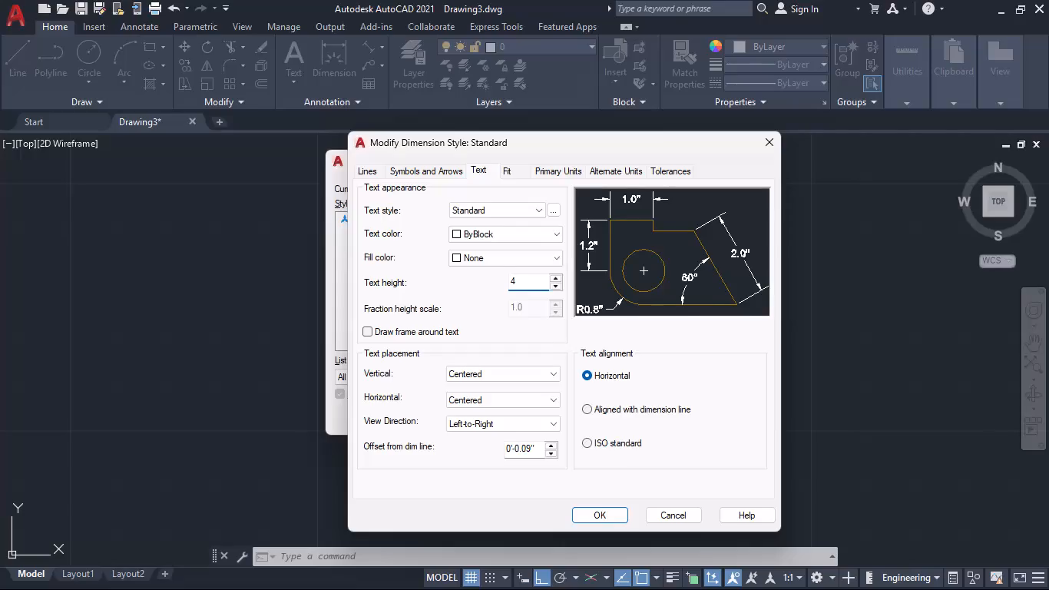
key(Return)
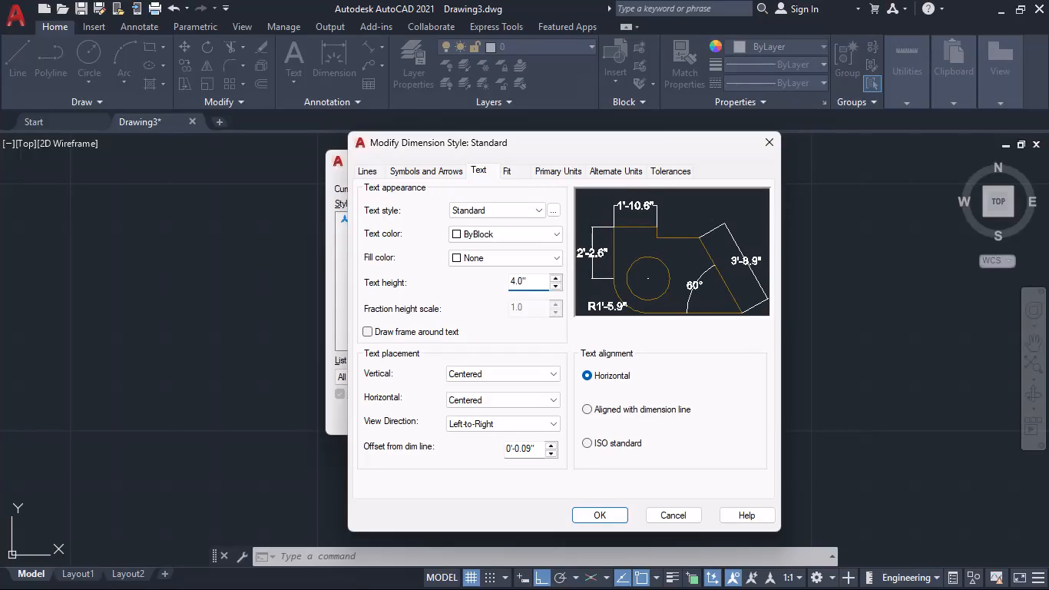
Set the Standard dimension style's arrow size to 3".
click(442, 167)
double_click(393, 321)
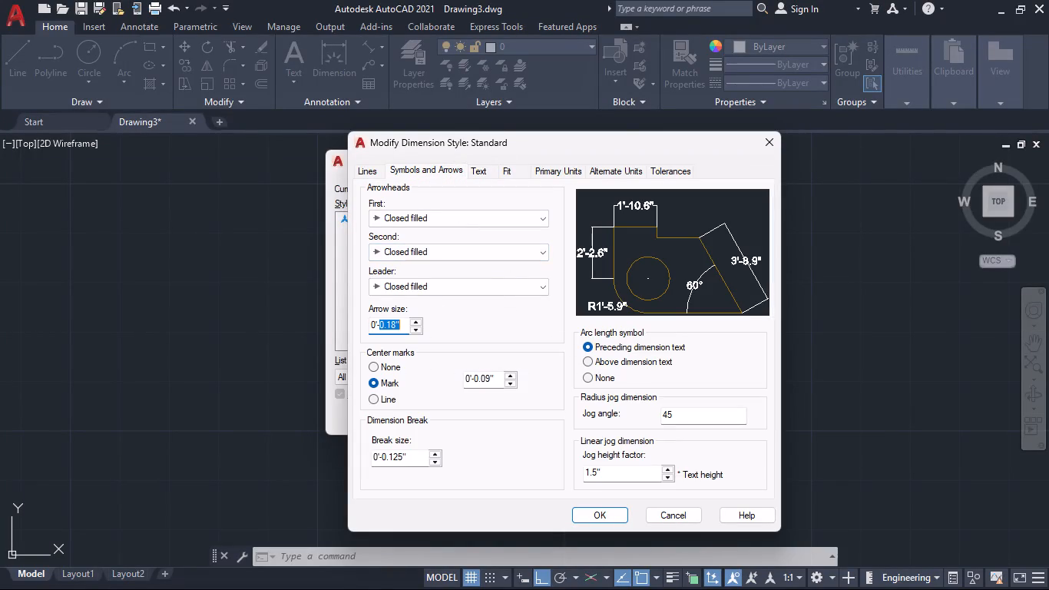
key(BackSpace)
key(BackSpace)
key(BackSpace)
key(BackSpace)
key(BackSpace)
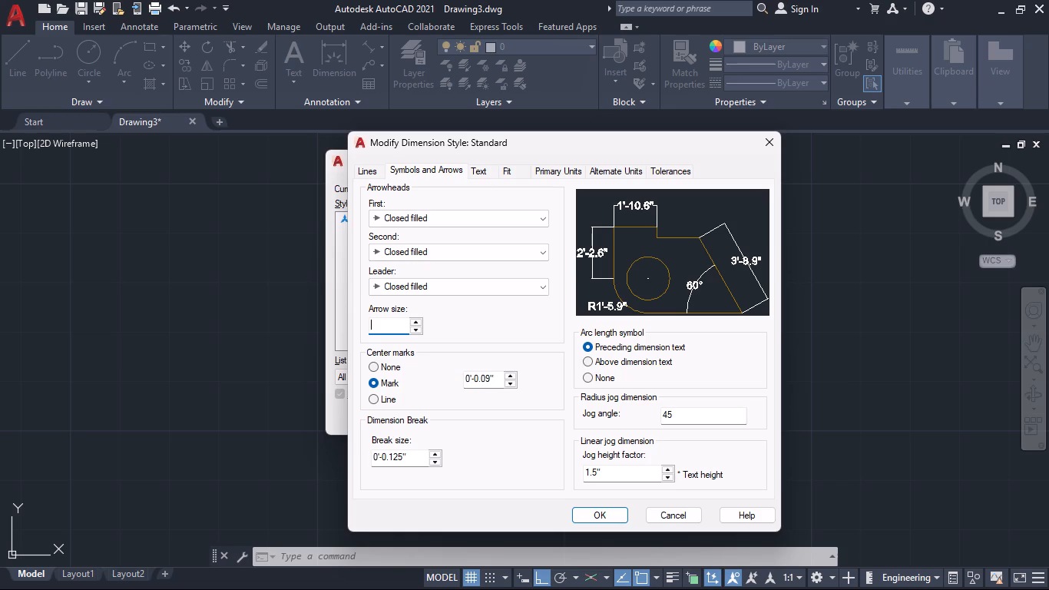
key(3)
key(Return)
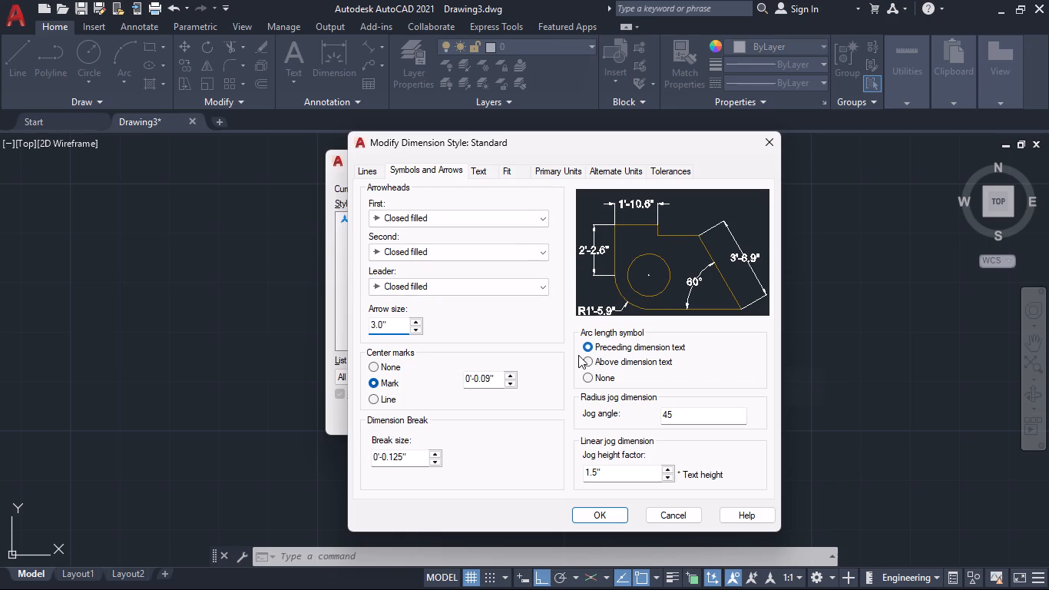
Apply the dimension style changes and set Standard as the current dimension style.
click(607, 516)
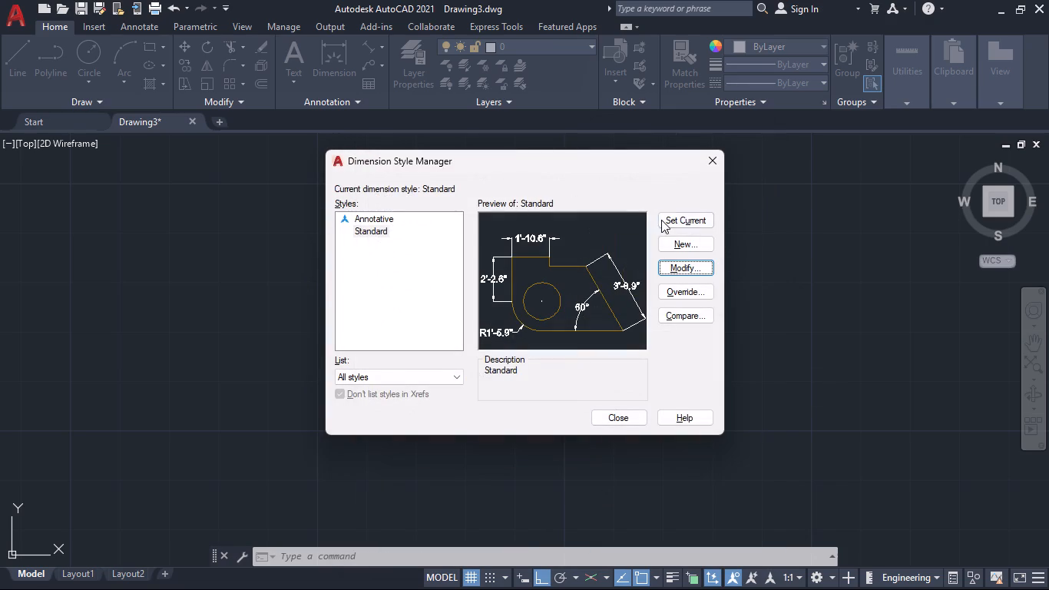
click(667, 219)
click(617, 419)
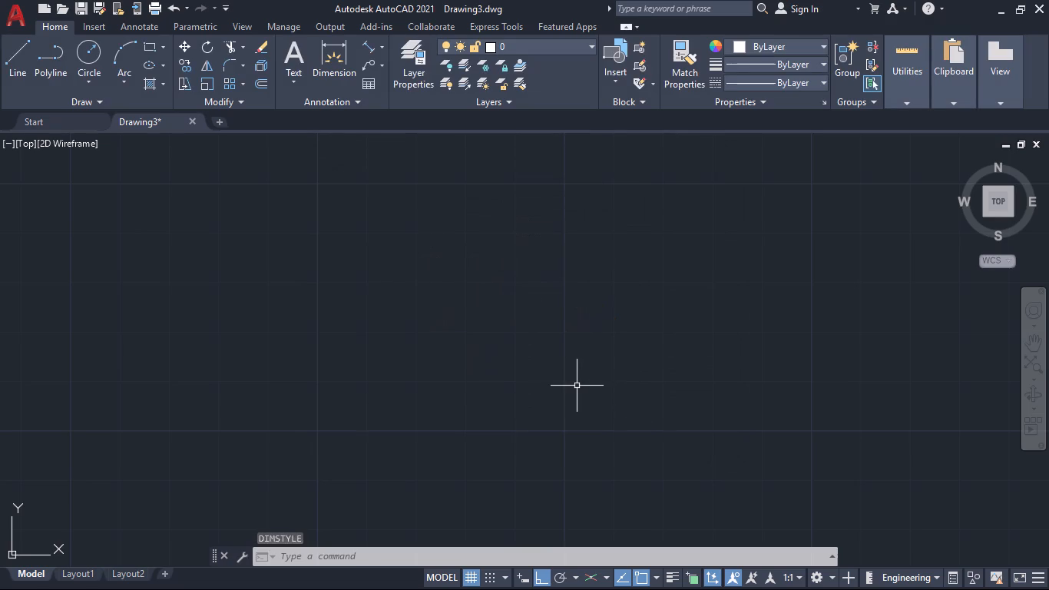
Measure from the new door opening's east jamb line to the east wall's inner face with a trial dimension, without placing it.
scroll(577, 374, down, 9)
middle_drag(660, 423, 605, 421)
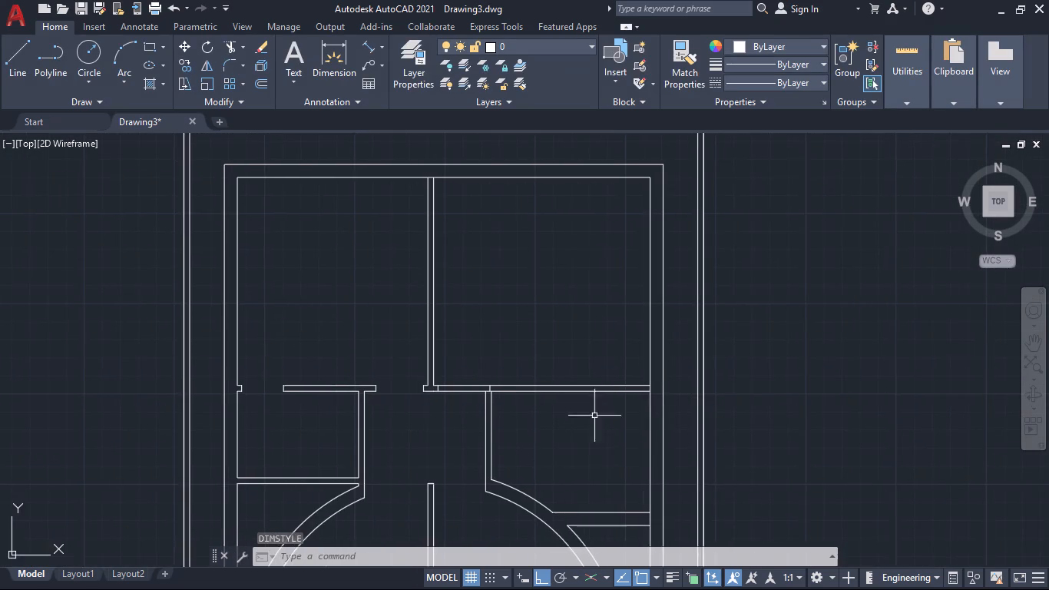
scroll(579, 386, up, 3)
scroll(621, 362, down, 2)
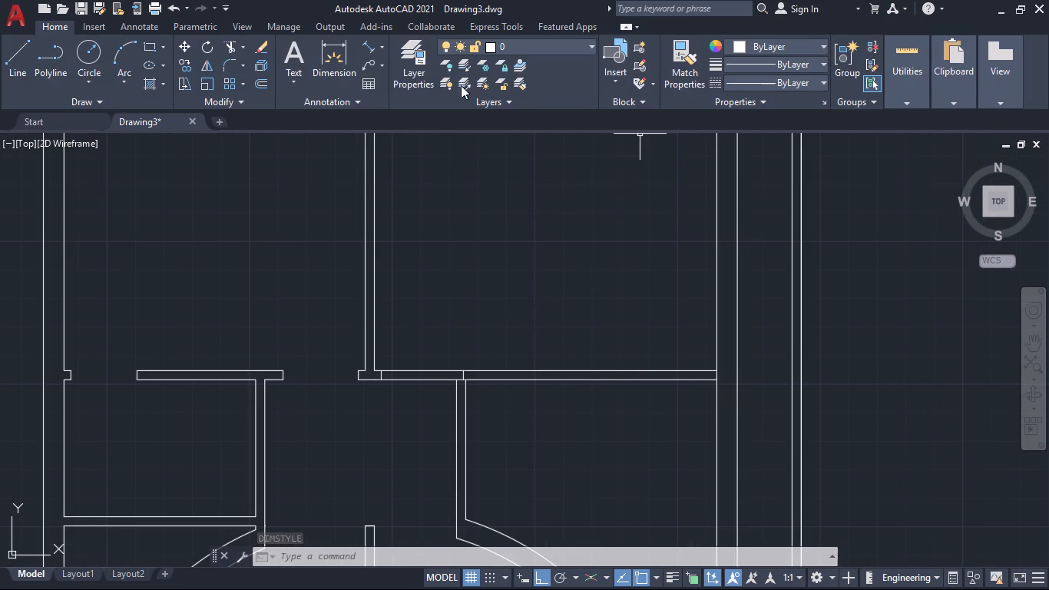
click(337, 48)
scroll(449, 378, up, 3)
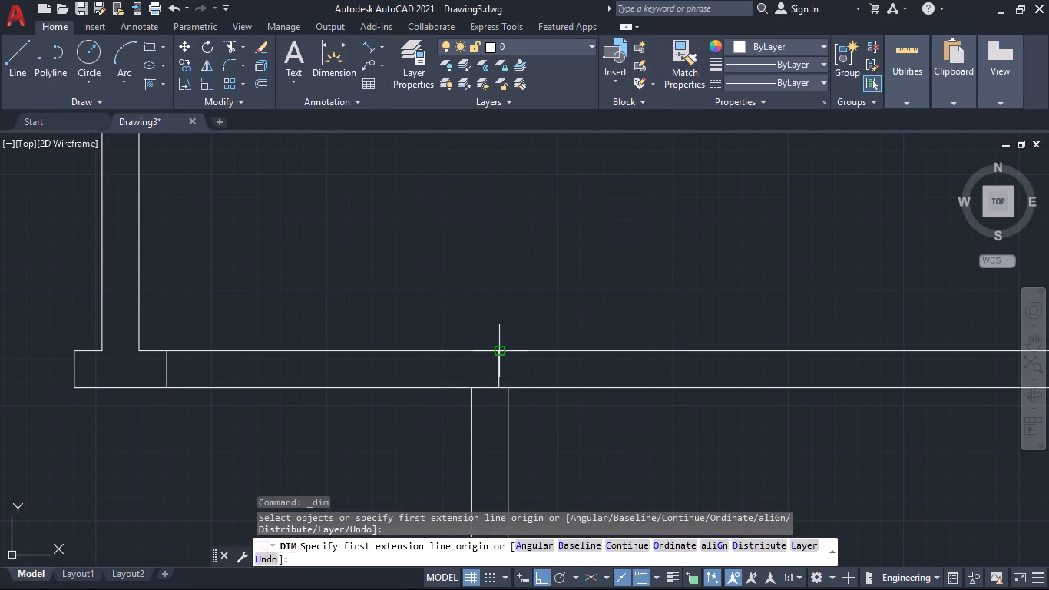
click(498, 352)
scroll(720, 346, down, 4)
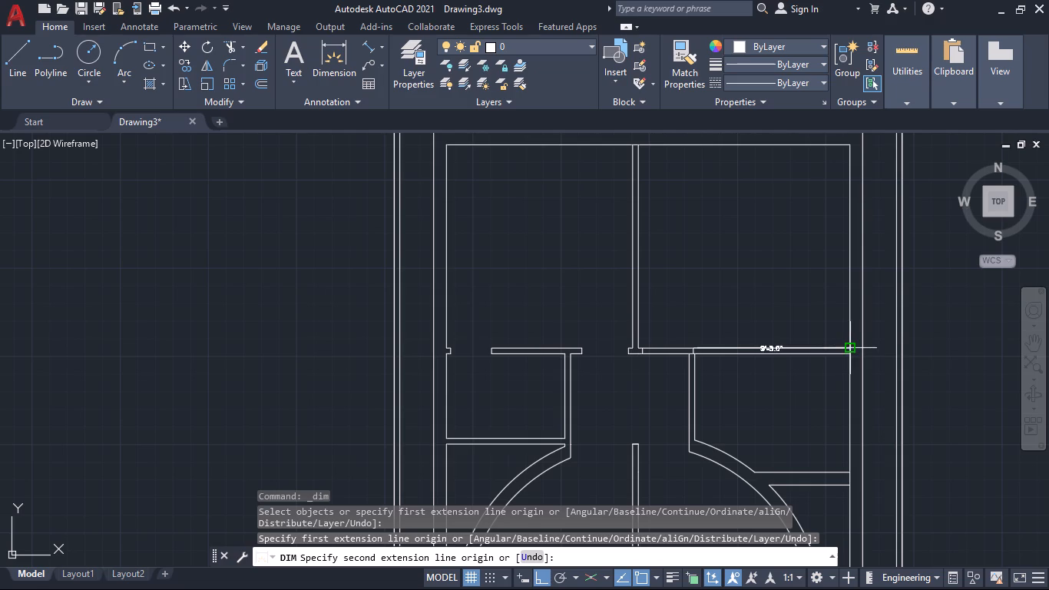
click(847, 346)
scroll(810, 332, up, 3)
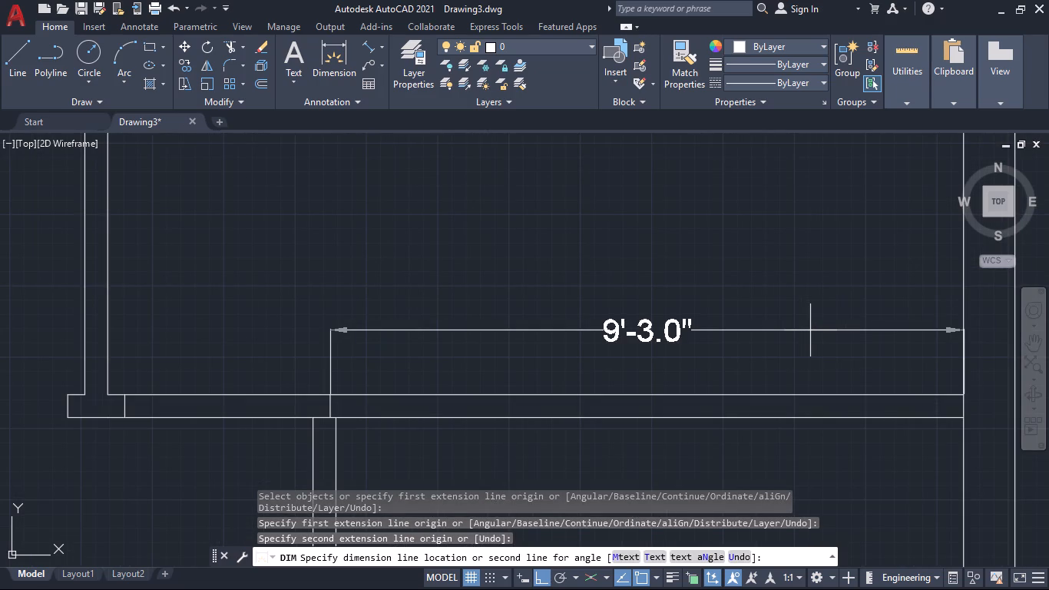
key(Escape)
Delete both lines of the short vertical partition running from the east horizontal partition down to the ring.
scroll(731, 355, down, 2)
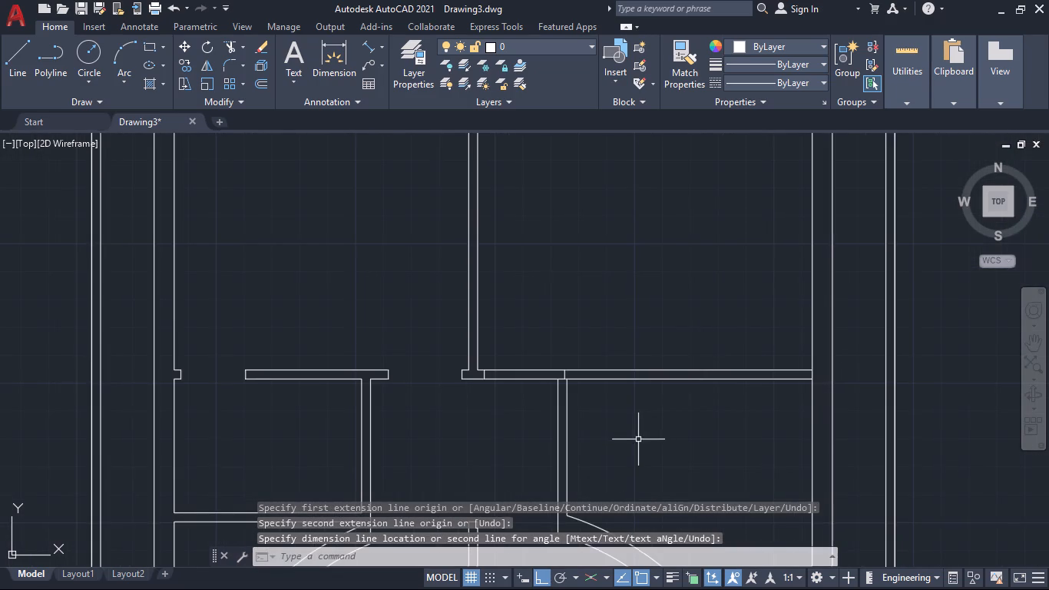
middle_drag(638, 439, 602, 358)
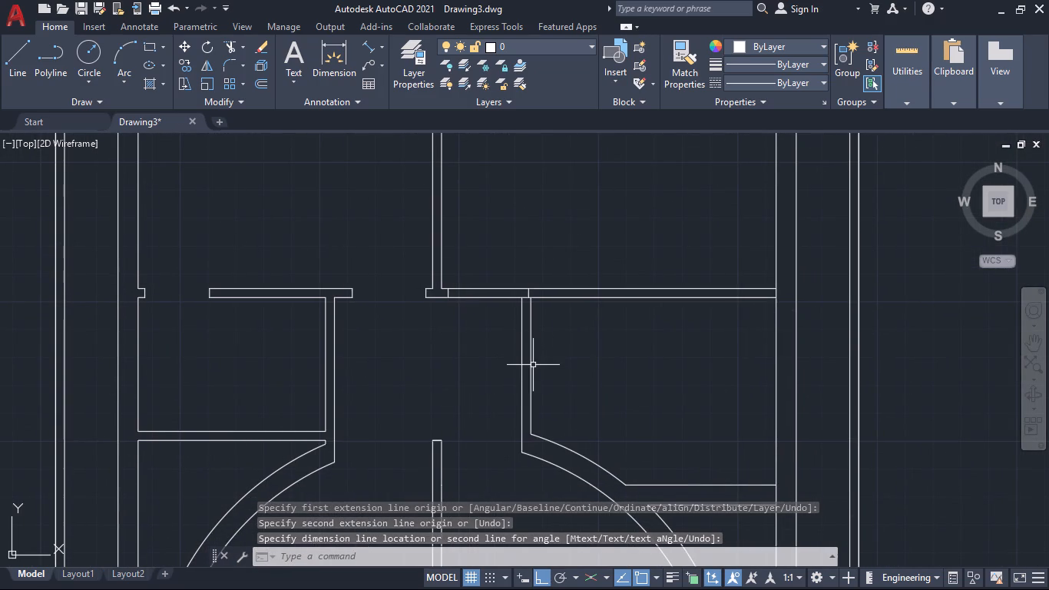
click(532, 365)
click(522, 377)
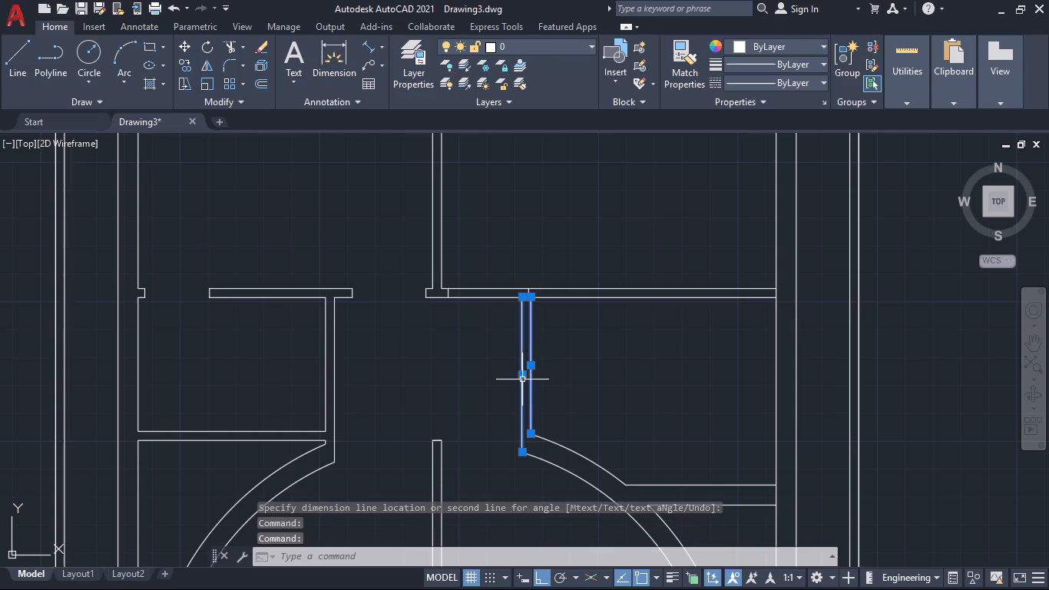
key(Delete)
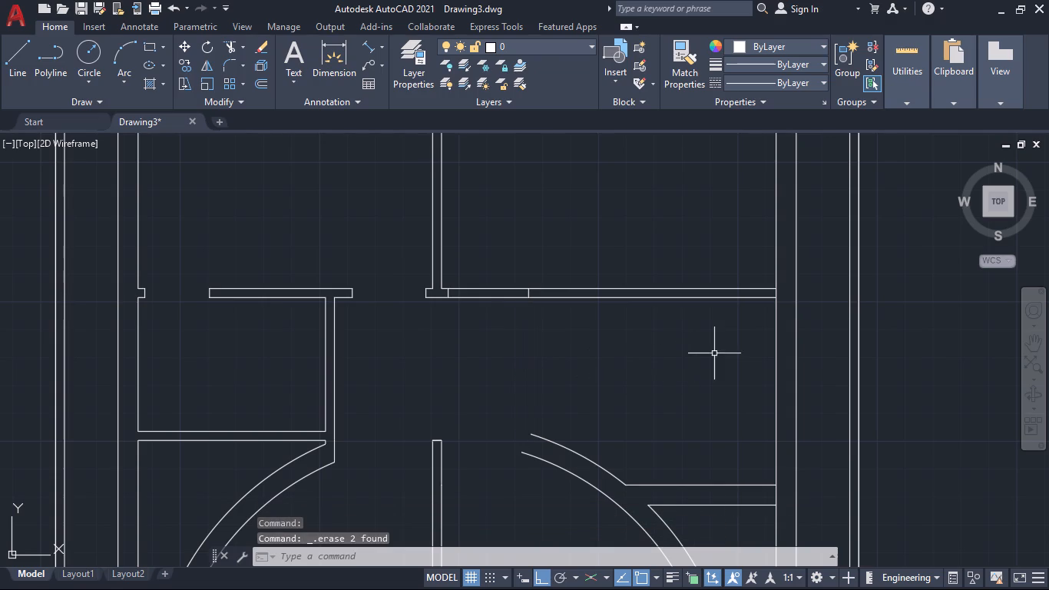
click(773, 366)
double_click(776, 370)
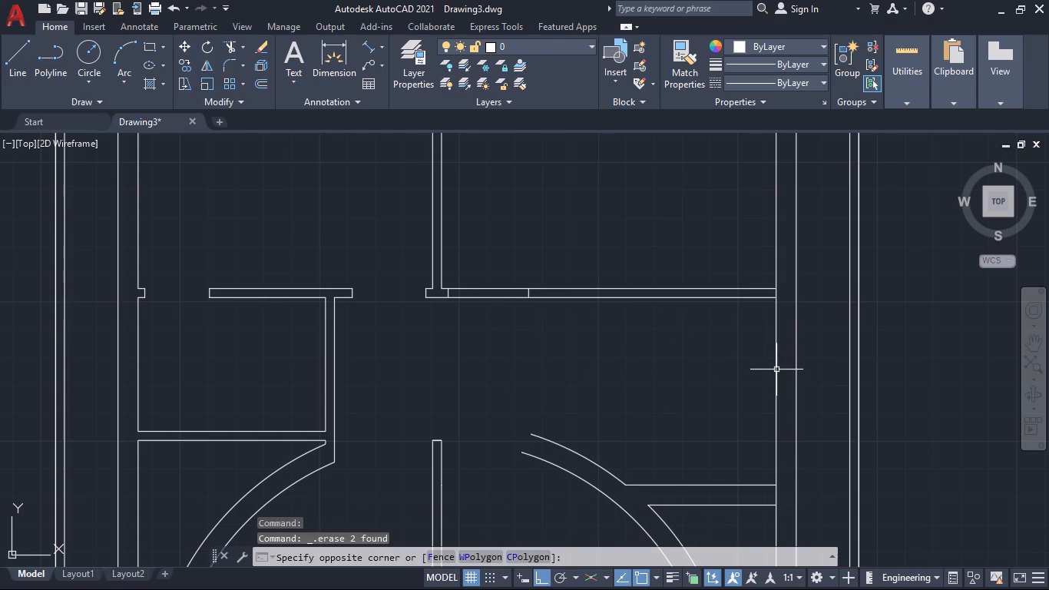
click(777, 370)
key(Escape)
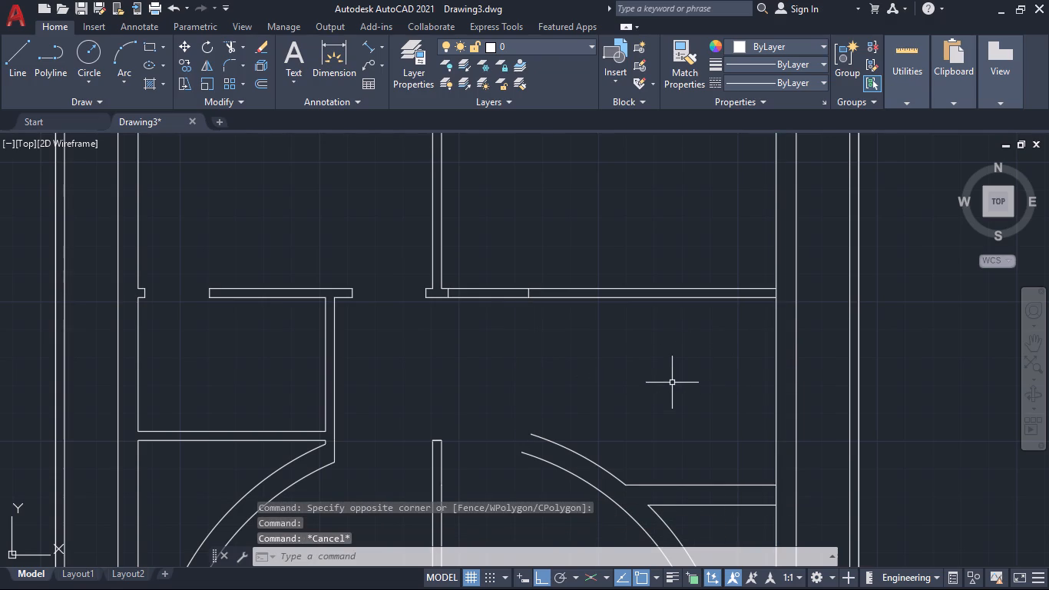
Break the east wall's inner line at the horizontal partition's south edge and at the north edge of the partition below it.
text(bre)
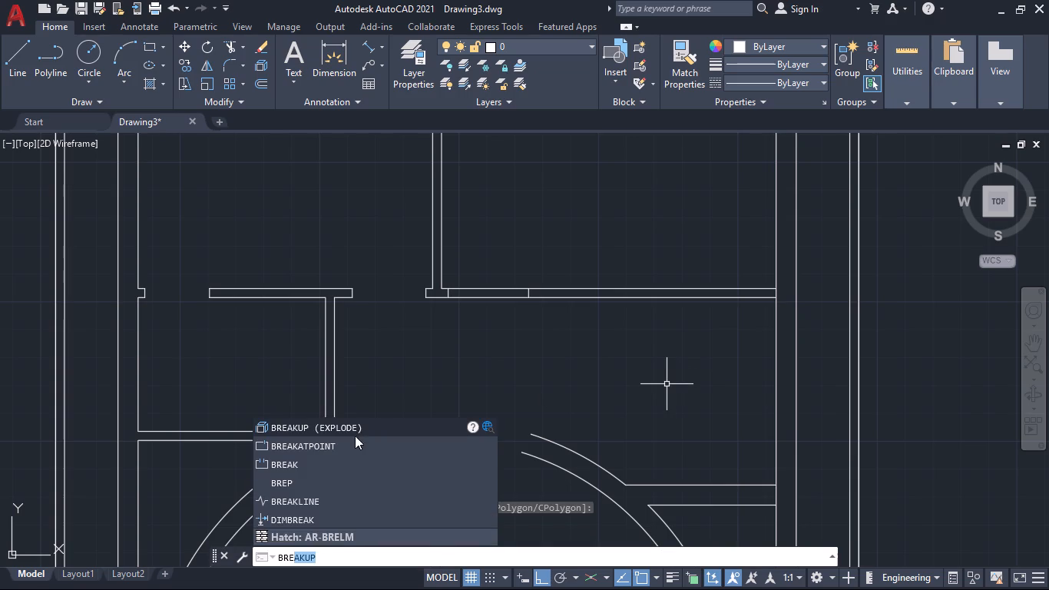
click(354, 439)
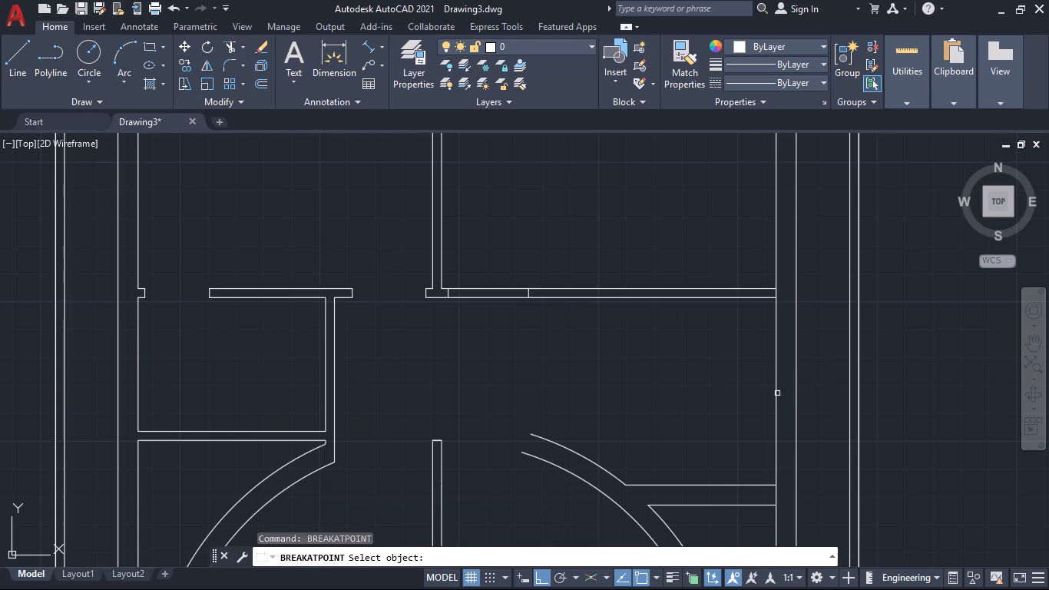
click(777, 393)
click(776, 300)
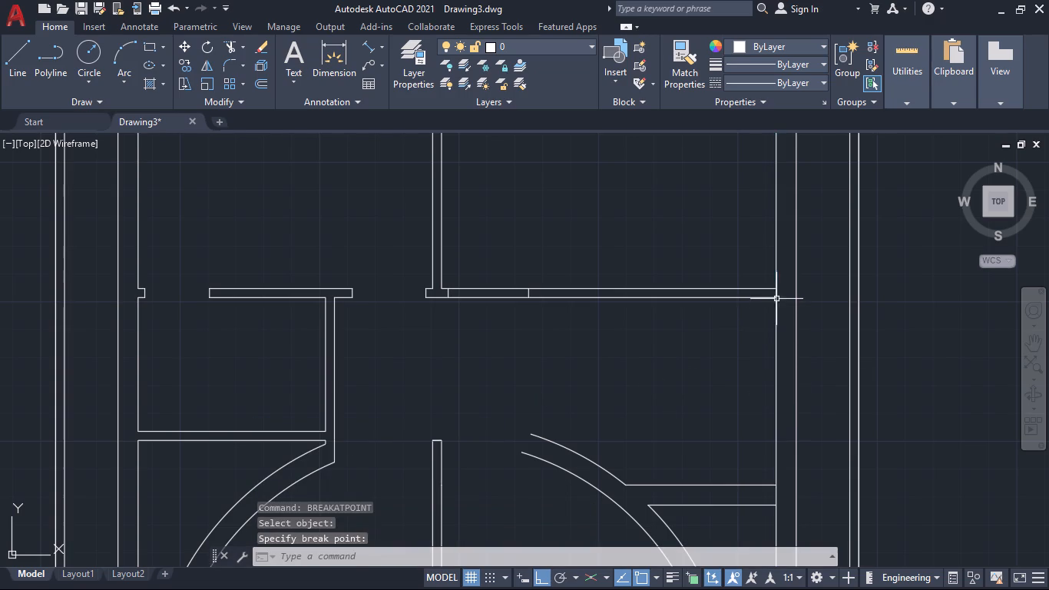
key(space)
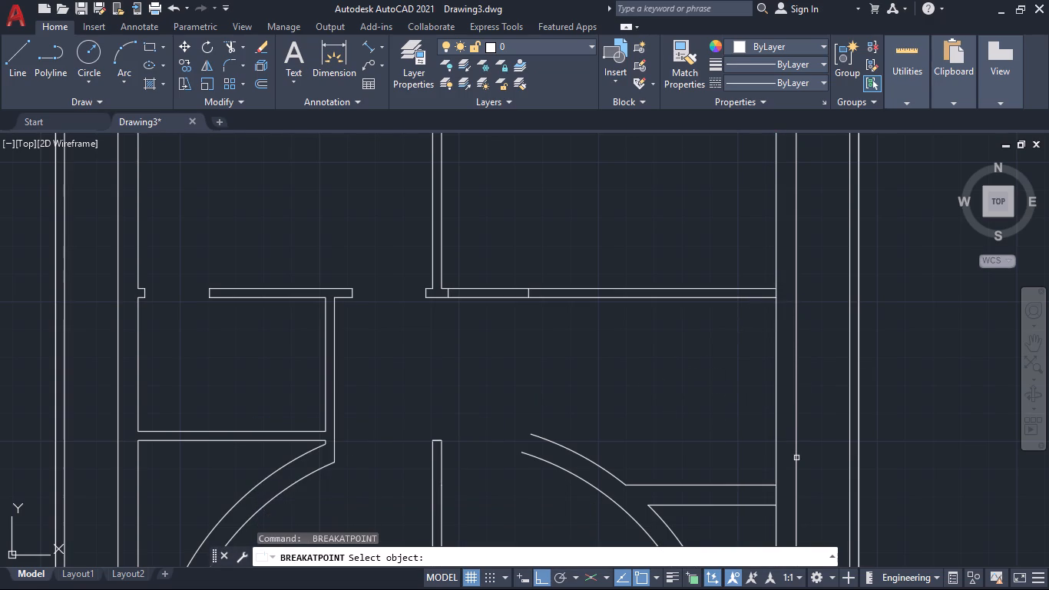
click(776, 462)
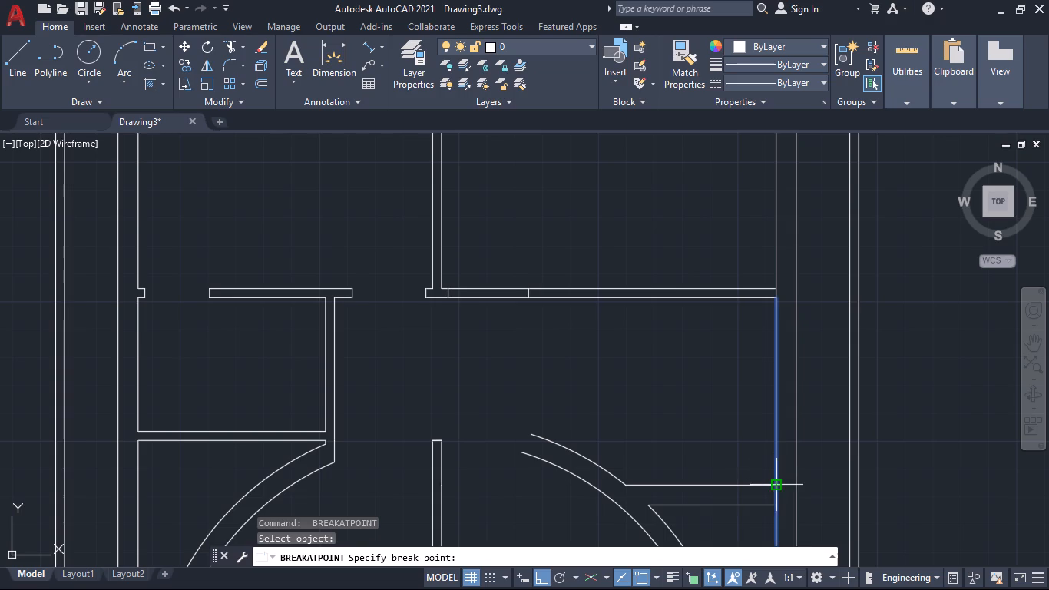
click(776, 483)
Offset the broken-out segment of the east wall's inner line 7'6" west to start a new vertical partition.
key(o)
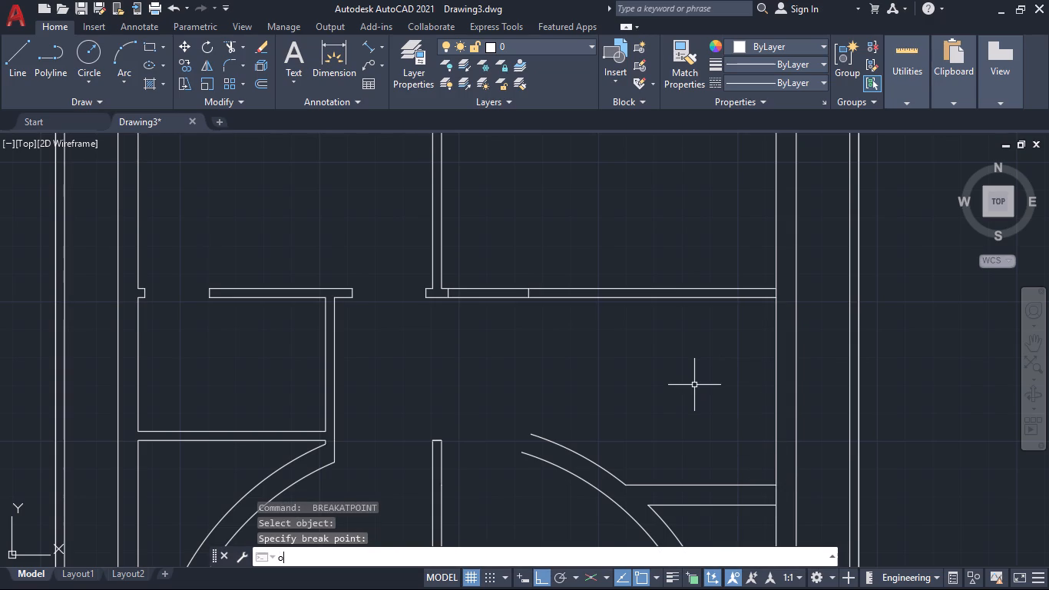
key(Return)
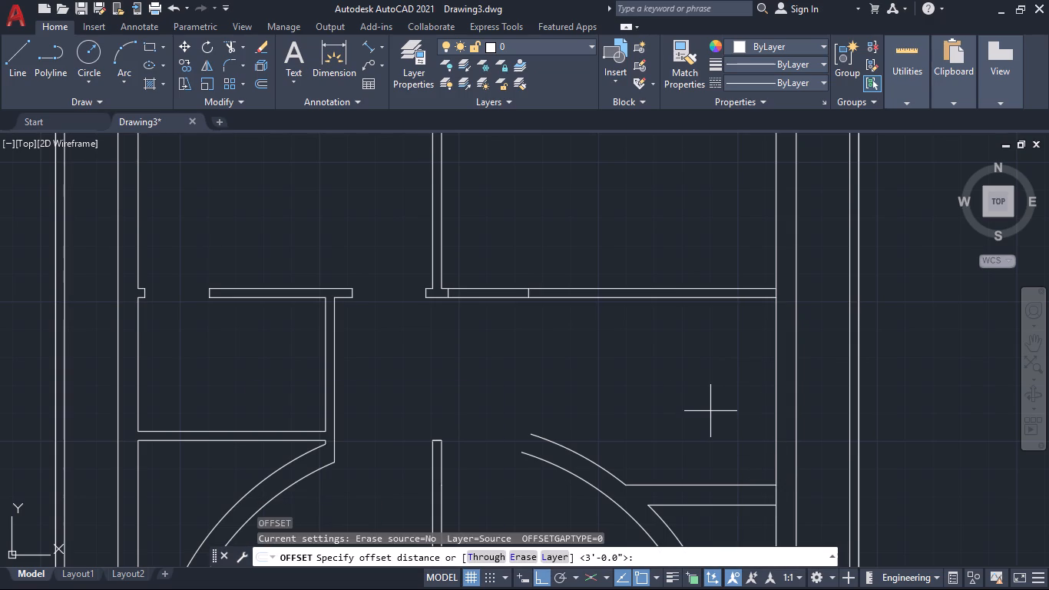
text(7")
key(BackSpace)
key(apostrophe)
text(6")
key(Return)
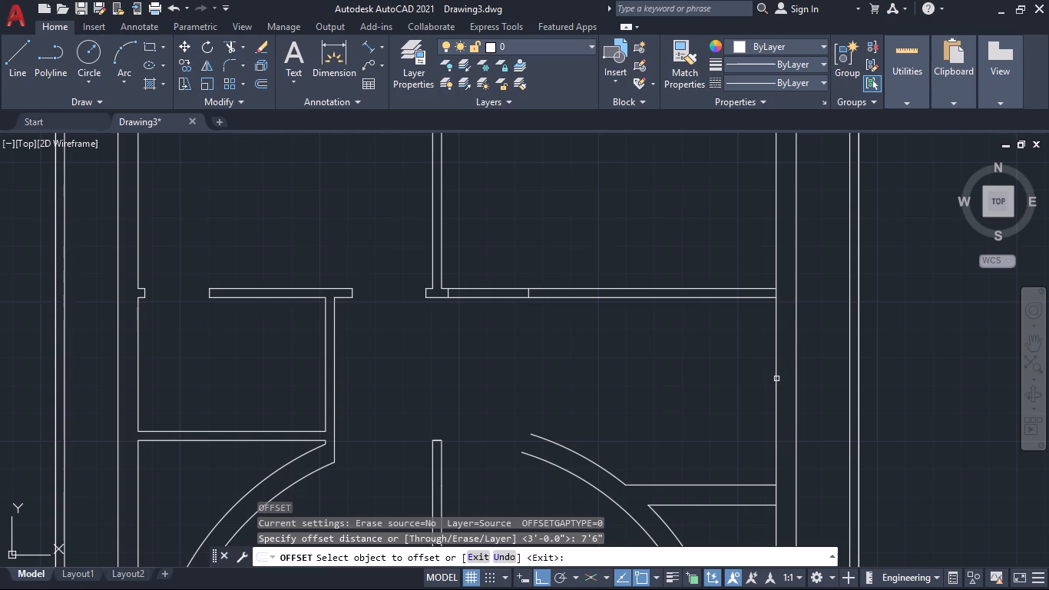
click(777, 377)
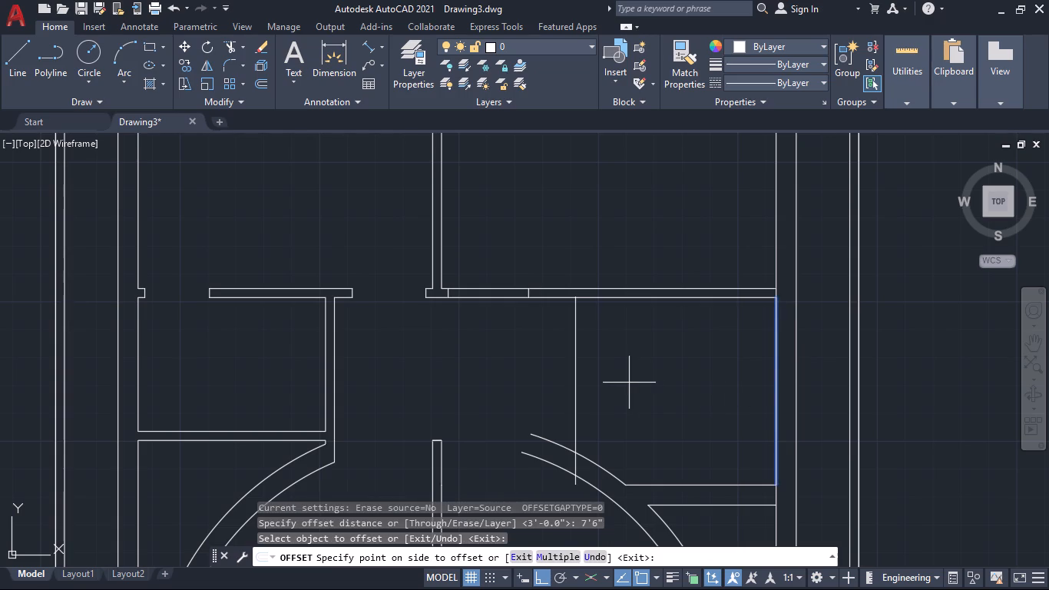
click(629, 383)
key(space)
Offset the new vertical line 4" west to give the partition its thickness.
key(space)
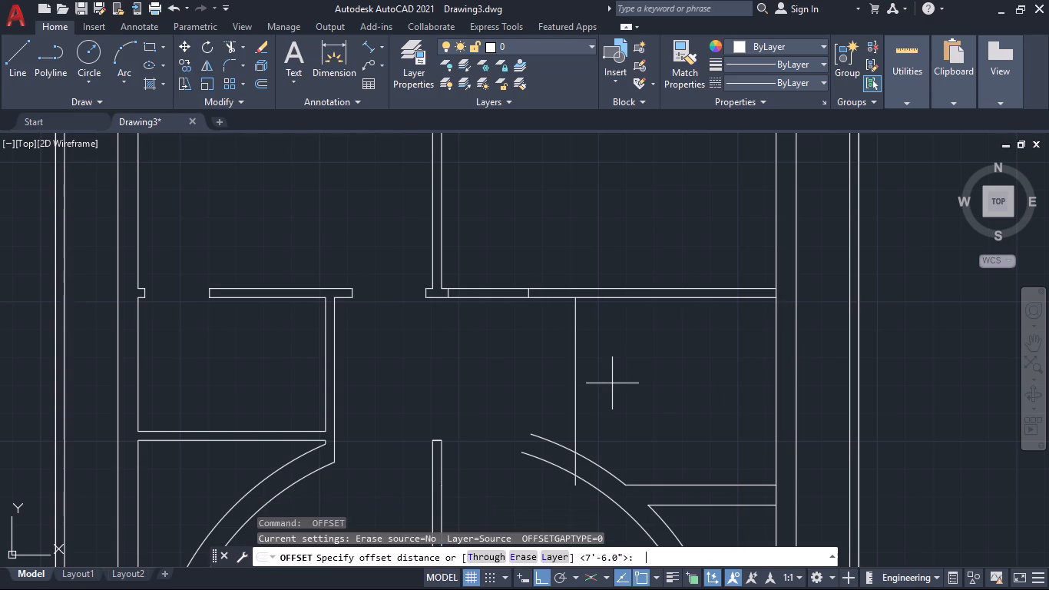
text(4")
key(Return)
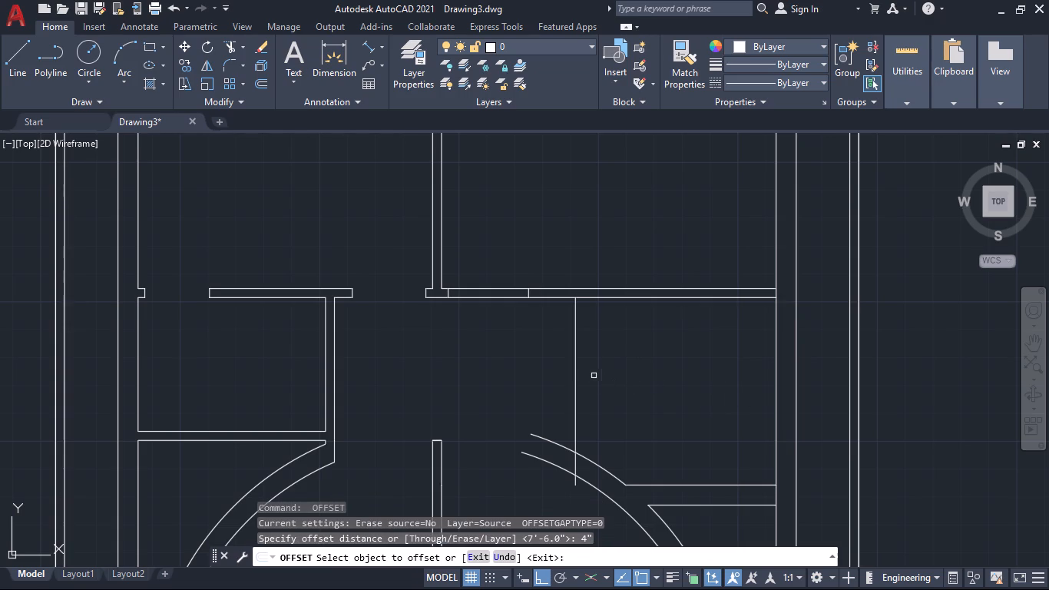
click(574, 375)
click(538, 376)
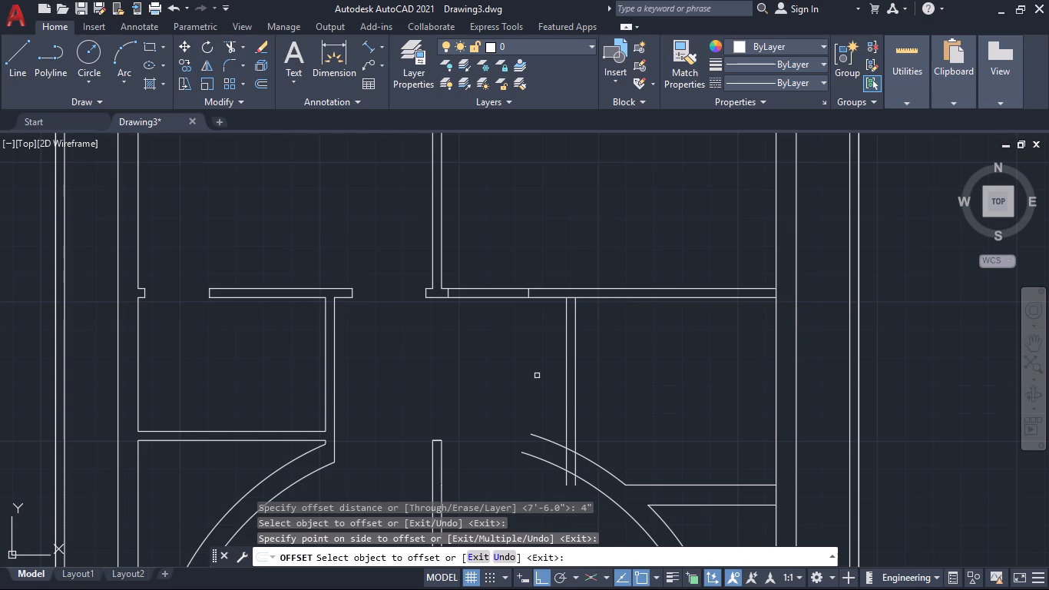
key(Return)
Trim the horizontal partition's south line between the two new vertical partition lines to open the T-junction.
text(tr)
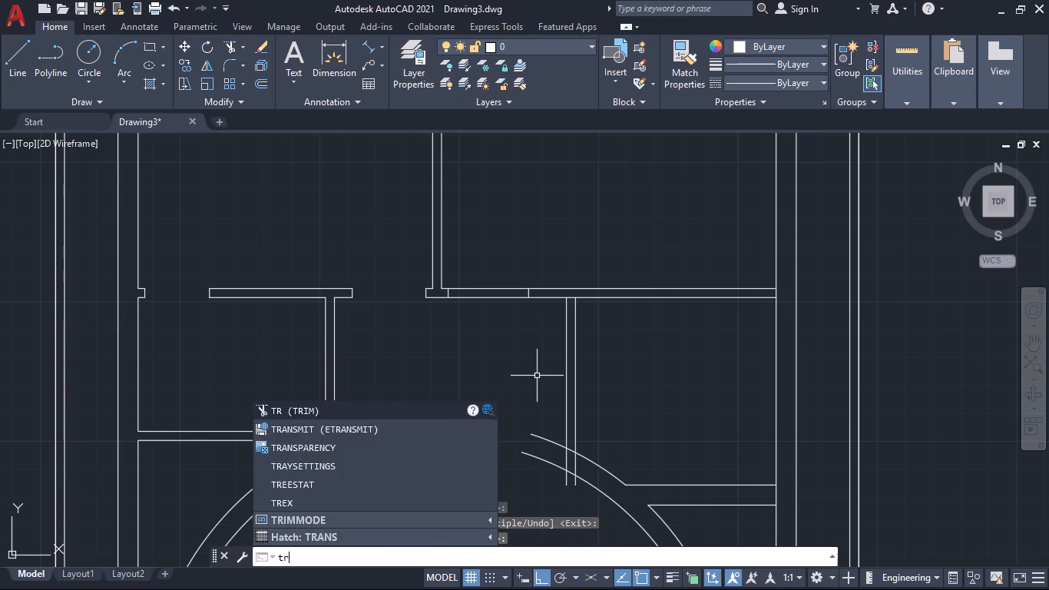
key(Return)
scroll(551, 316, up, 3)
click(604, 217)
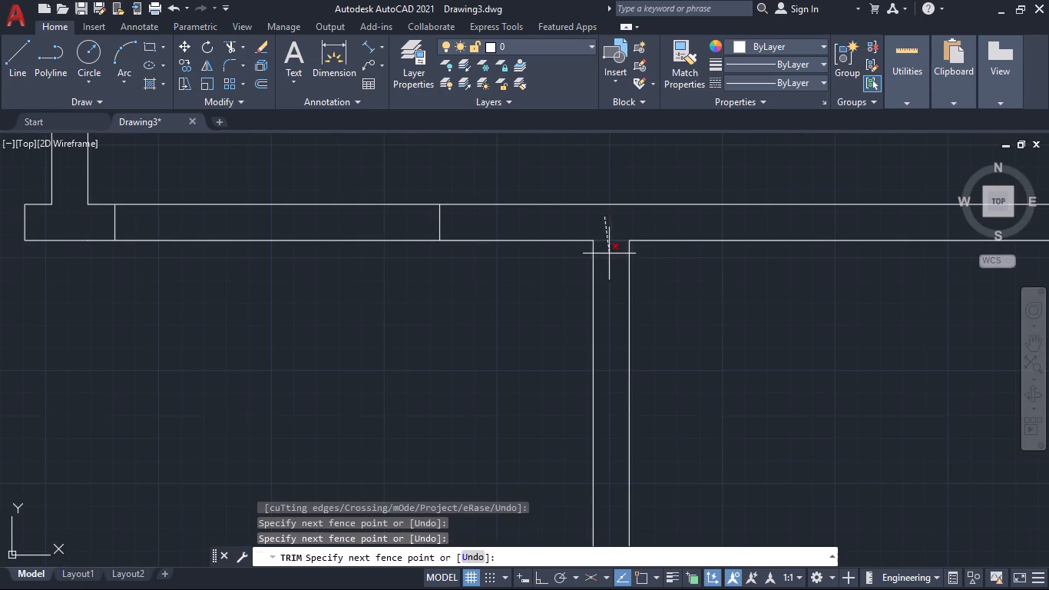
click(611, 257)
Trim both lines of the horizontal partition between the two jamb lines to cut the door opening.
click(332, 187)
click(320, 278)
Trim the east wall's inner line between the two edges of the 4" horizontal partition to join it to the wall.
scroll(362, 297, down, 4)
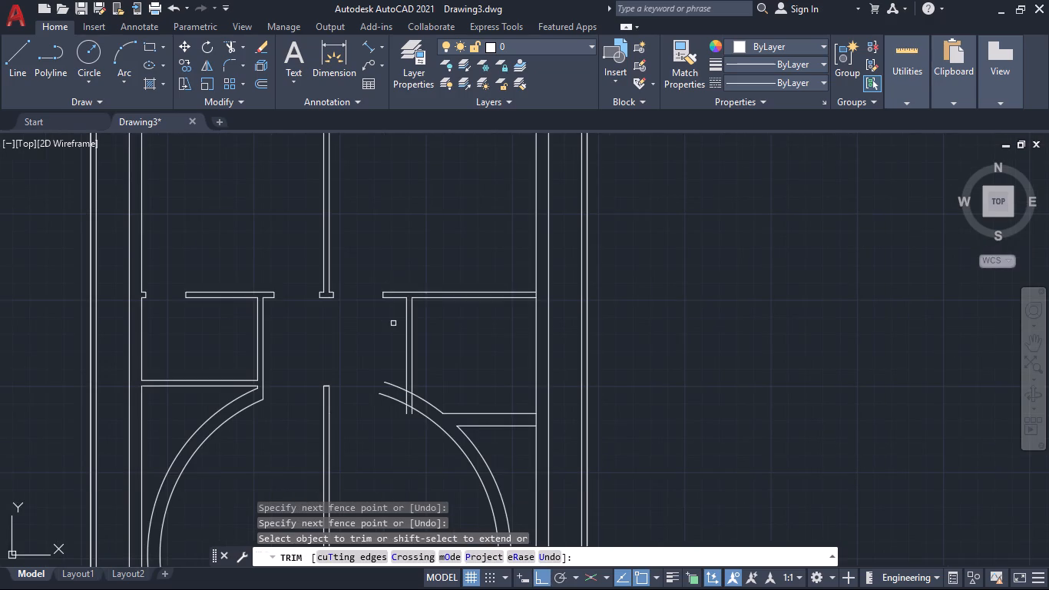
middle_drag(389, 347, 389, 256)
scroll(538, 197, up, 5)
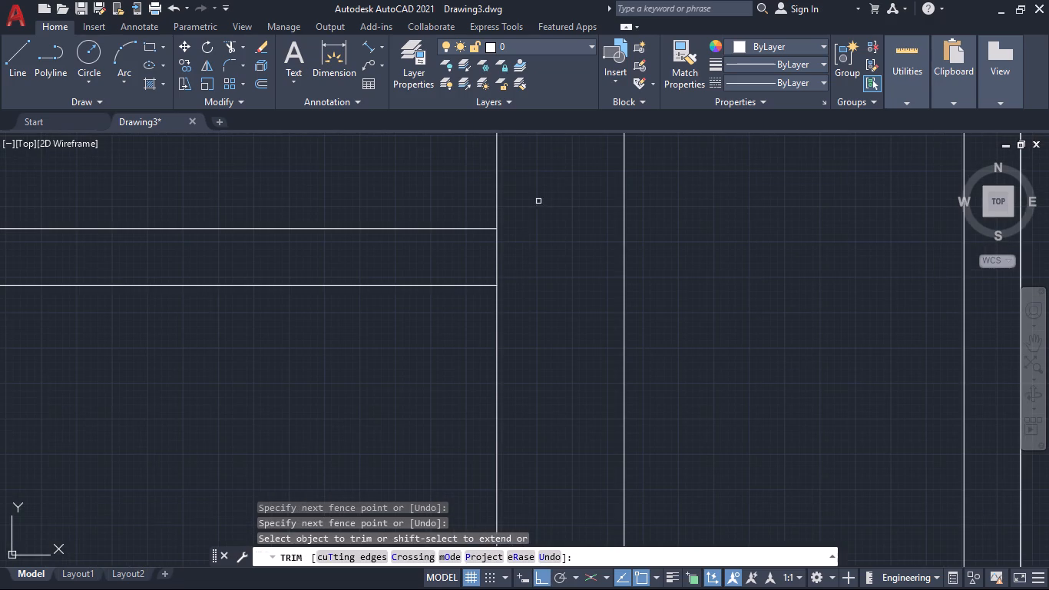
click(512, 254)
click(485, 258)
Trim the overlapping ring arcs and the east vertical partition's south ends to form a clean junction between them.
scroll(487, 259, down, 6)
middle_drag(465, 299, 490, 283)
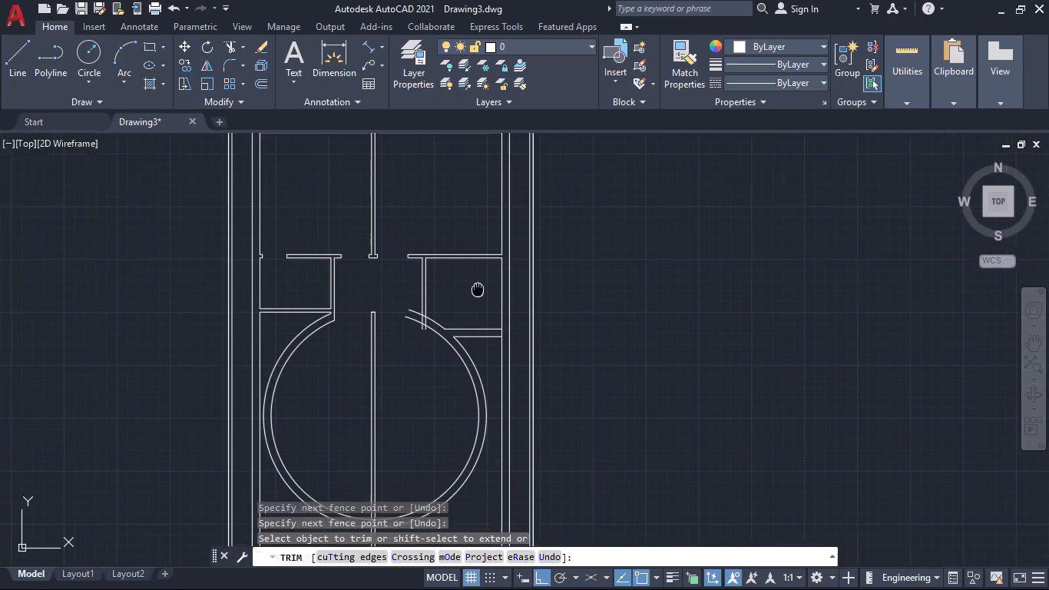
middle_drag(490, 283, 535, 249)
scroll(498, 269, up, 3)
click(411, 254)
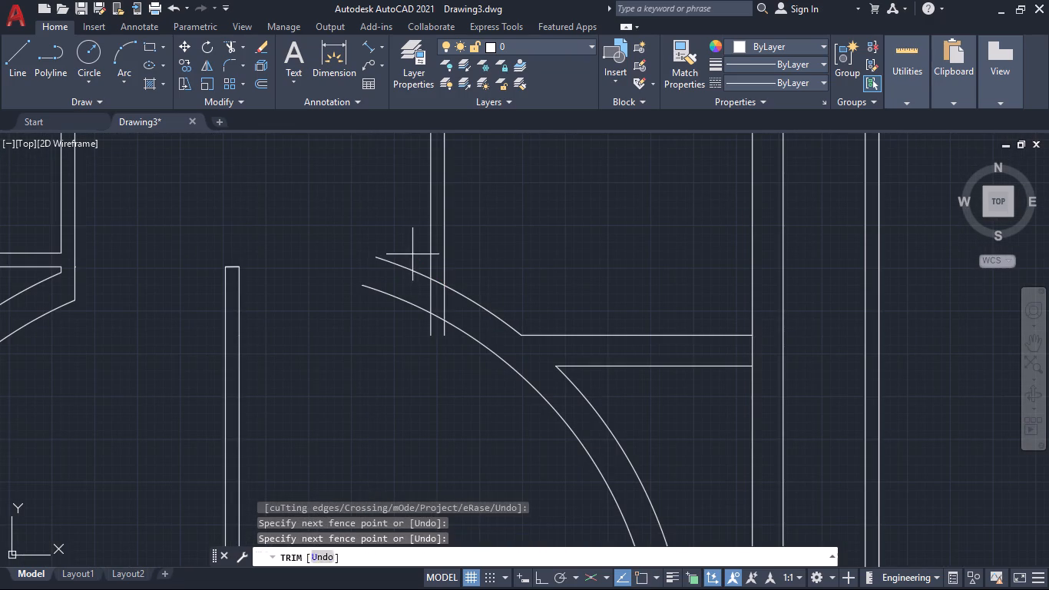
click(410, 310)
click(422, 320)
click(445, 326)
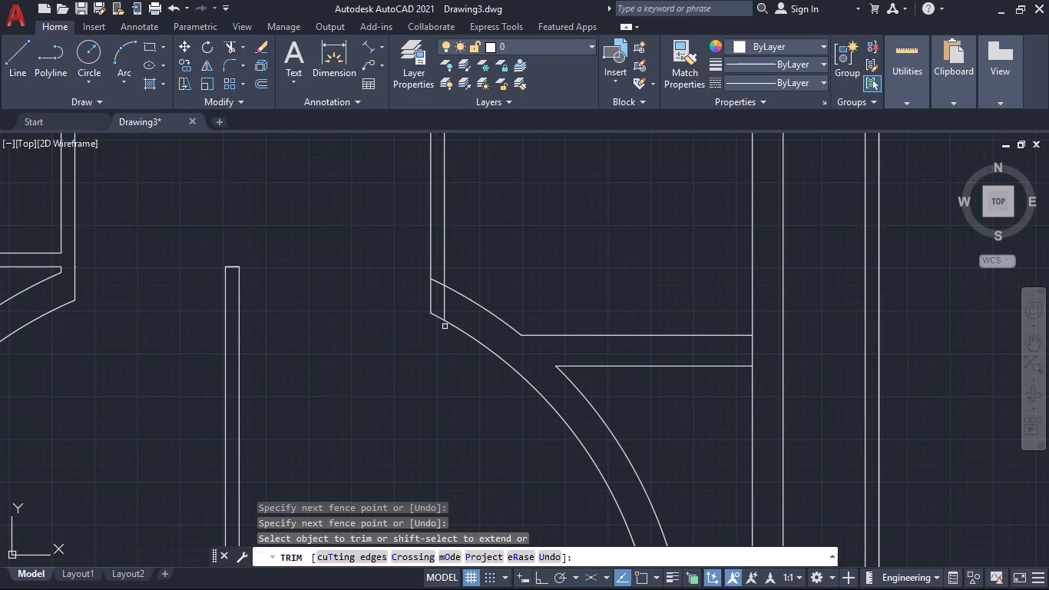
click(438, 277)
click(445, 303)
Examine the junctions between the ring and the partitions along its north side.
scroll(446, 307, down, 3)
middle_drag(485, 293, 524, 252)
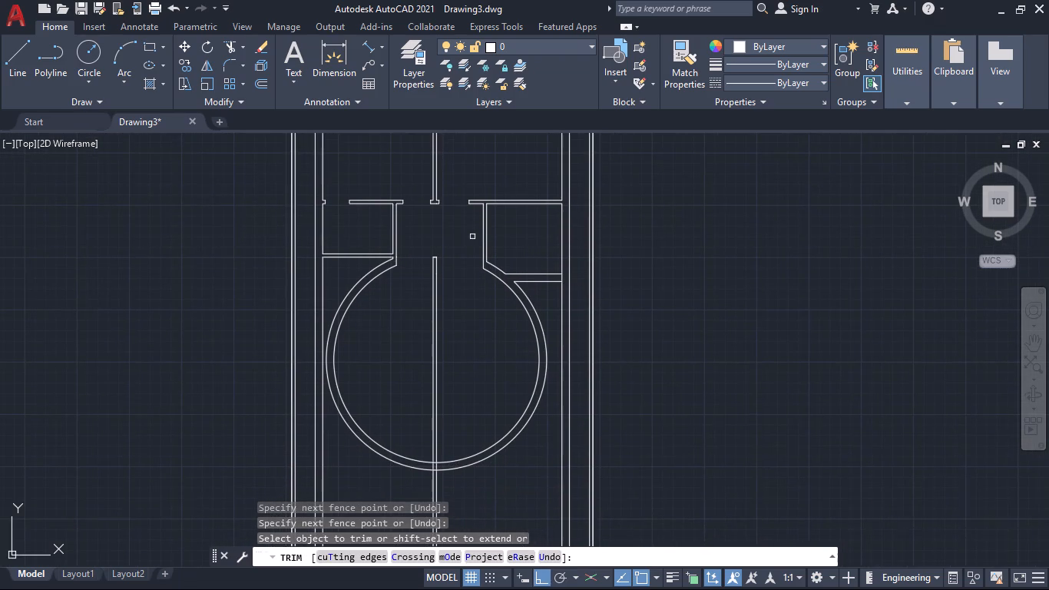
scroll(473, 237, up, 2)
scroll(478, 222, down, 1)
middle_drag(436, 288, 461, 330)
scroll(453, 328, up, 2)
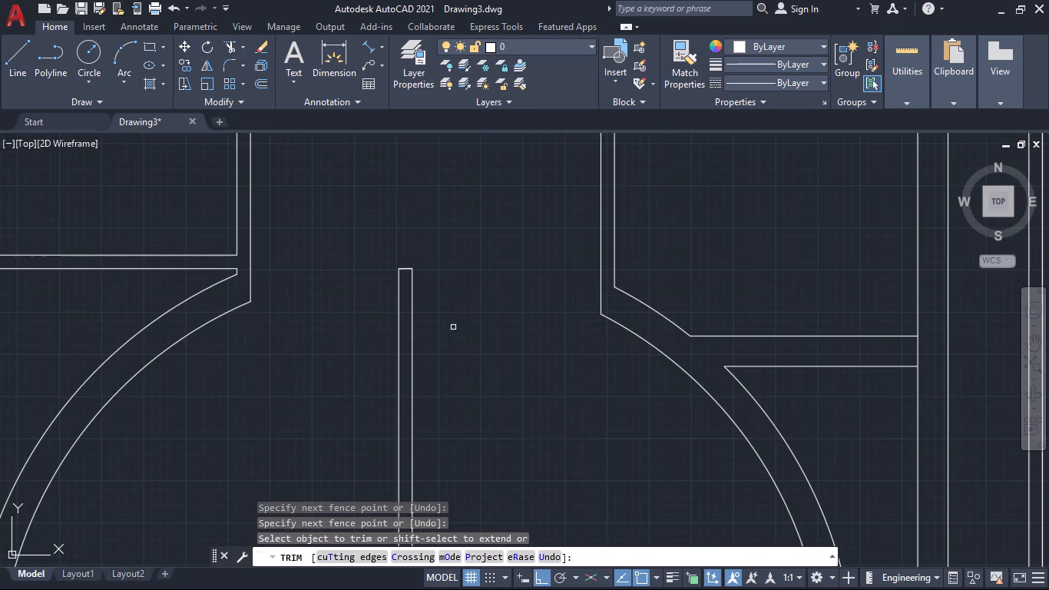
scroll(453, 327, down, 2)
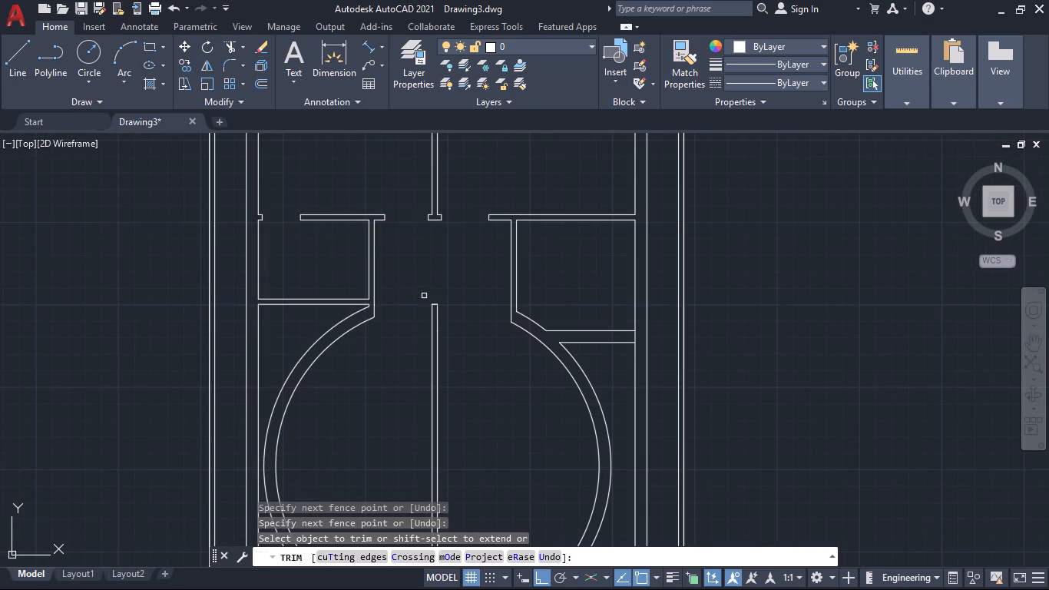
scroll(446, 302, down, 1)
scroll(451, 314, up, 1)
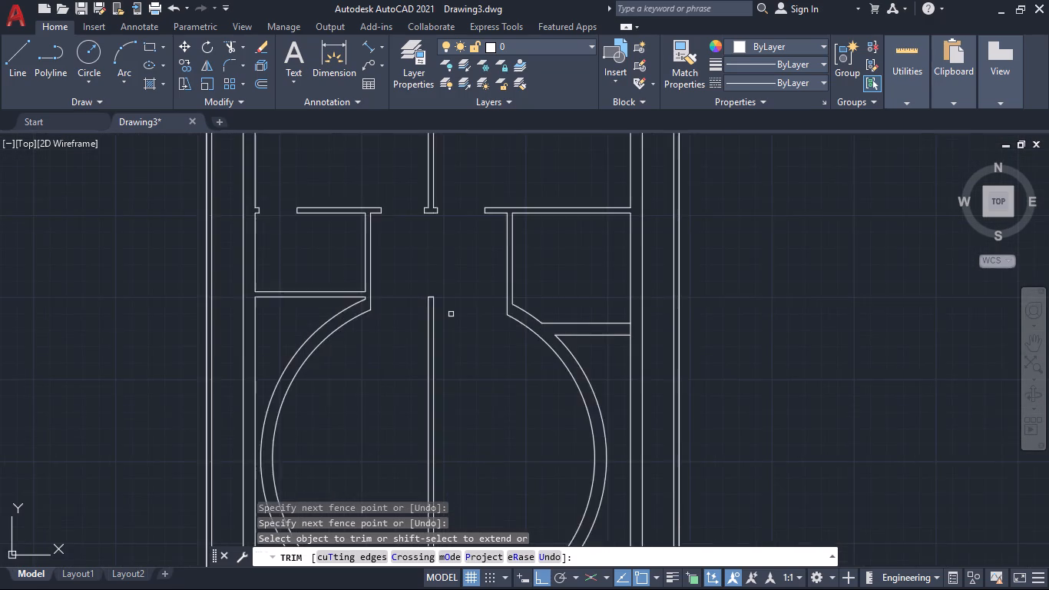
scroll(451, 314, up, 1)
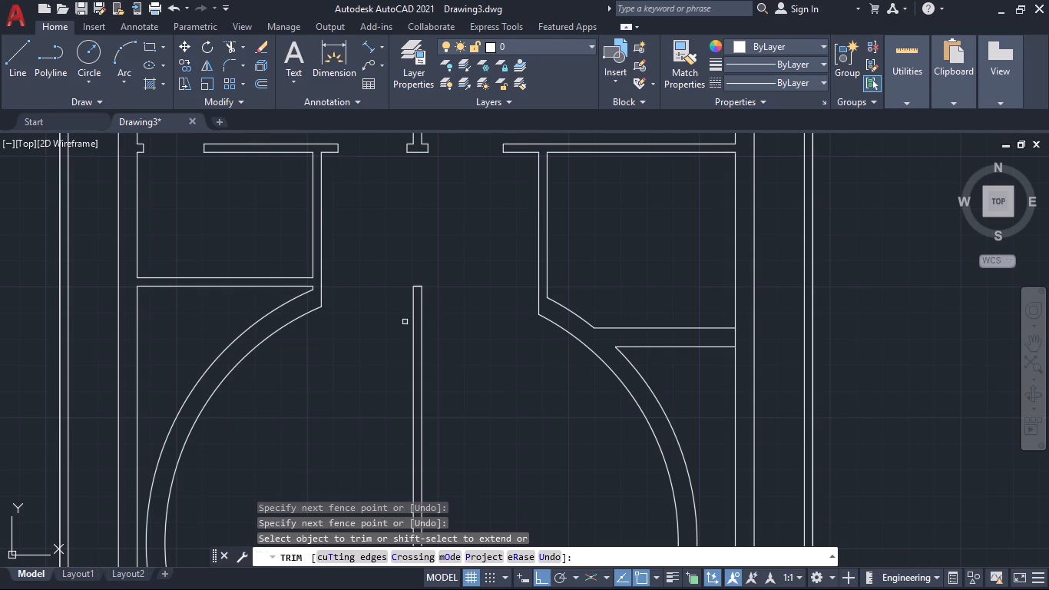
scroll(404, 324, down, 2)
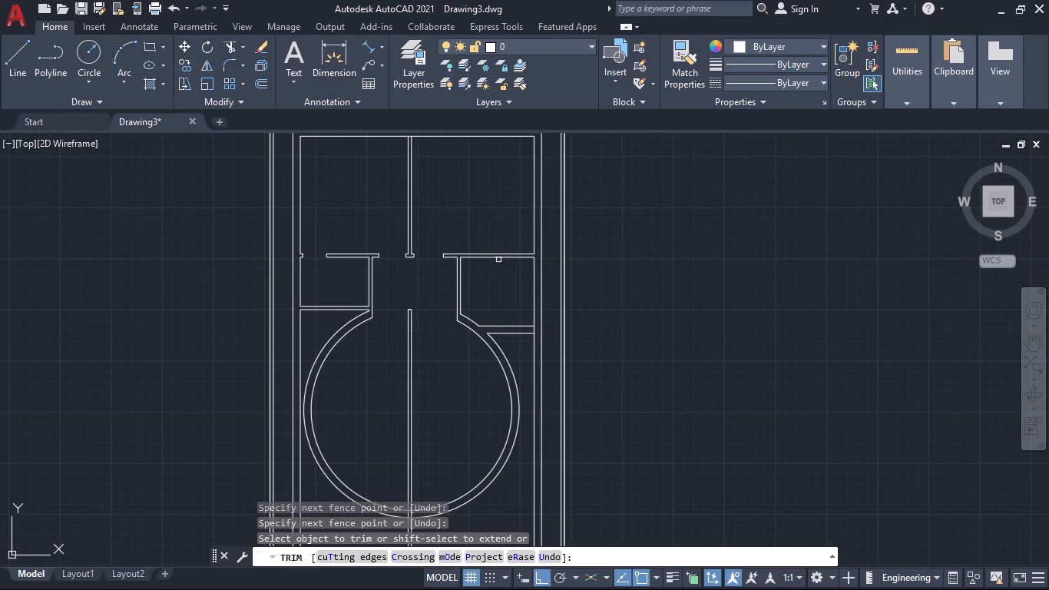
Extend the east wall's inner line across the open end of the horizontal partition.
scroll(500, 260, up, 3)
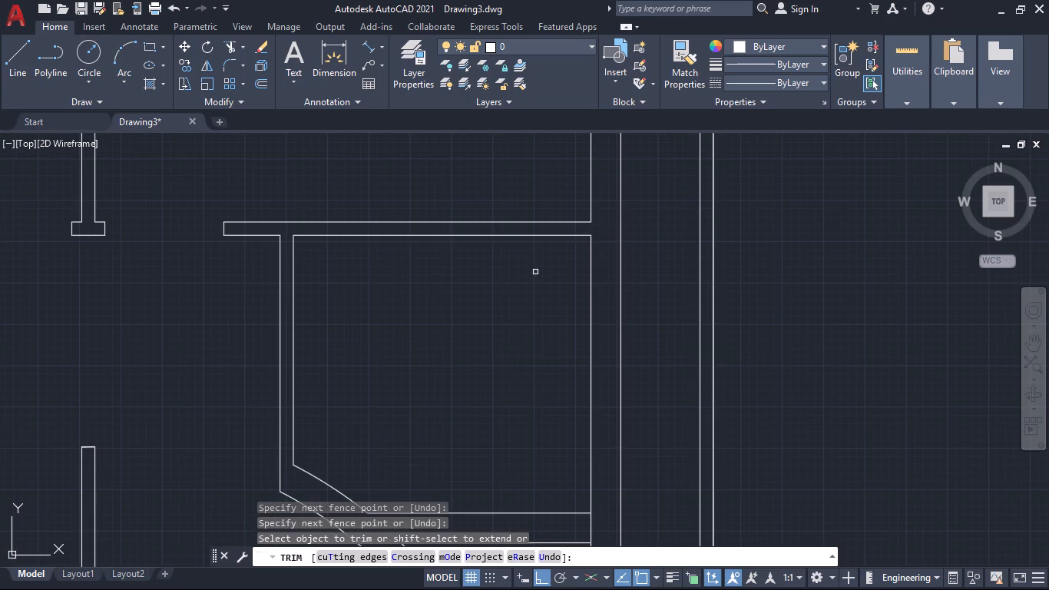
shift+click(591, 209)
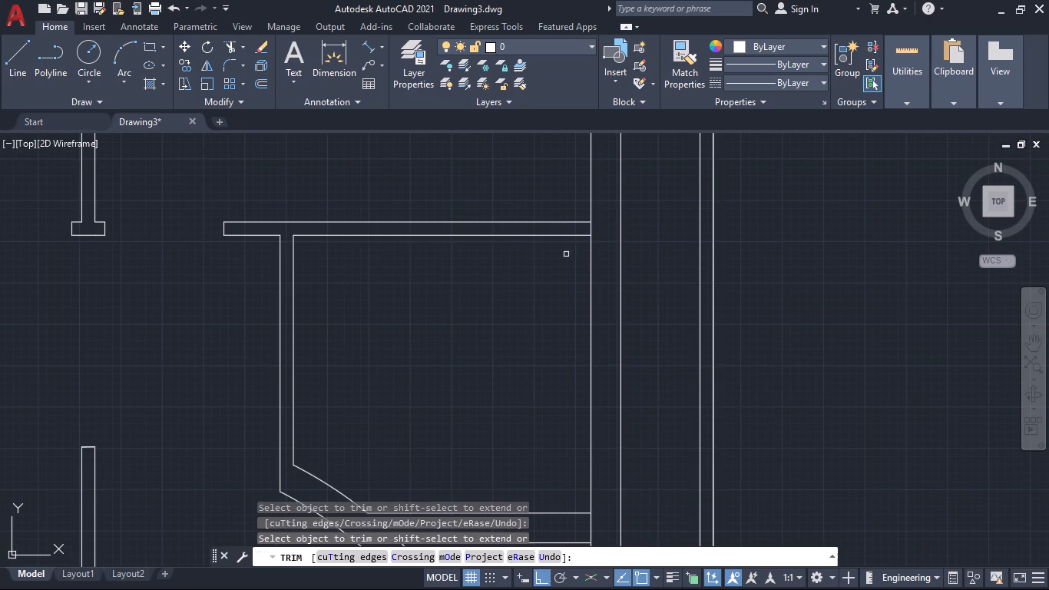
key(Escape)
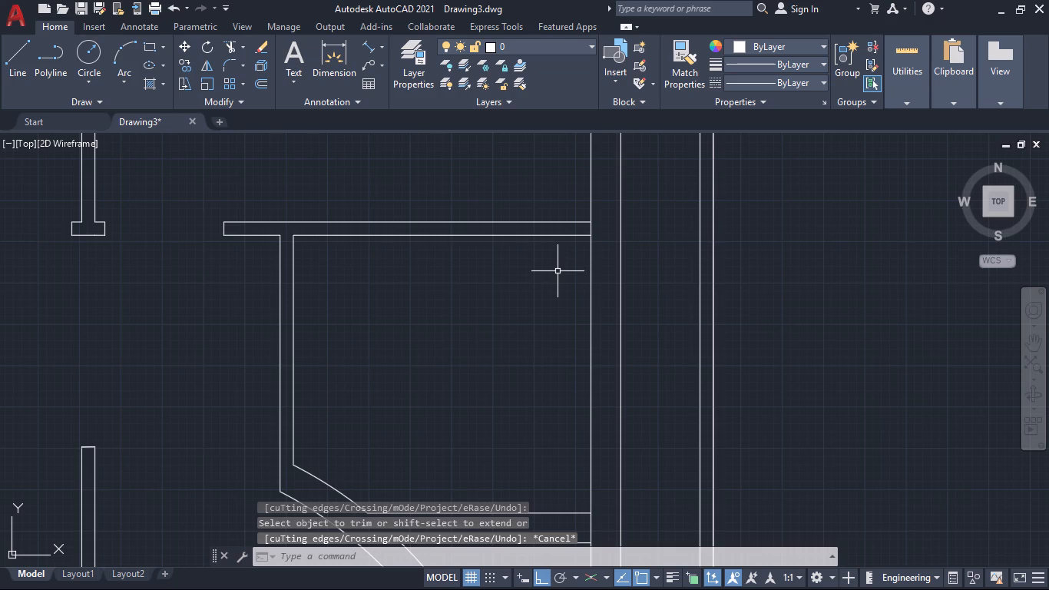
Break the east wall's inner line at its intersection with the horizontal partition's north line.
text(bre)
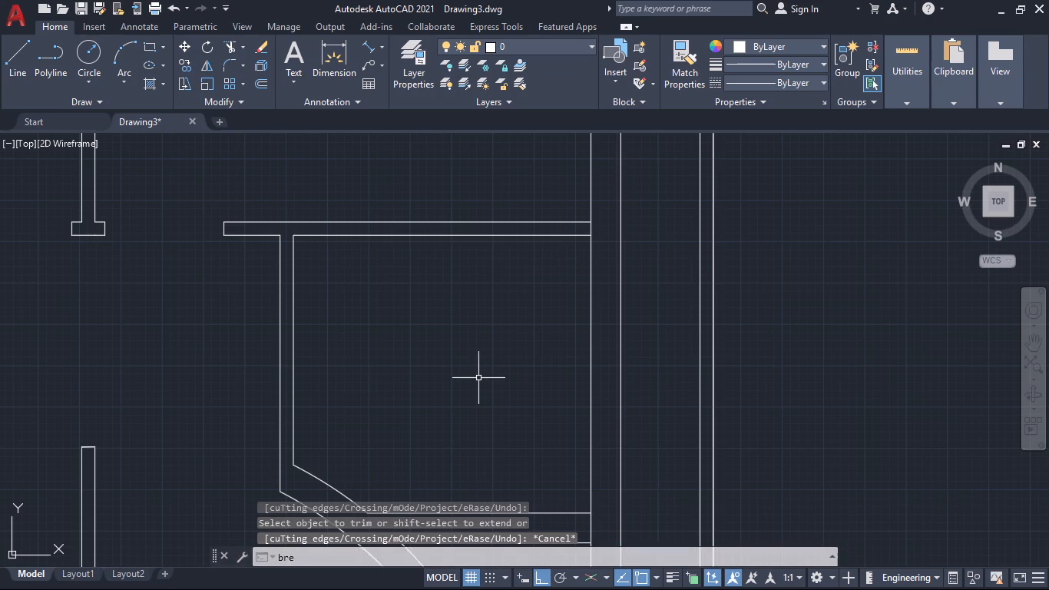
click(380, 442)
scroll(597, 234, up, 2)
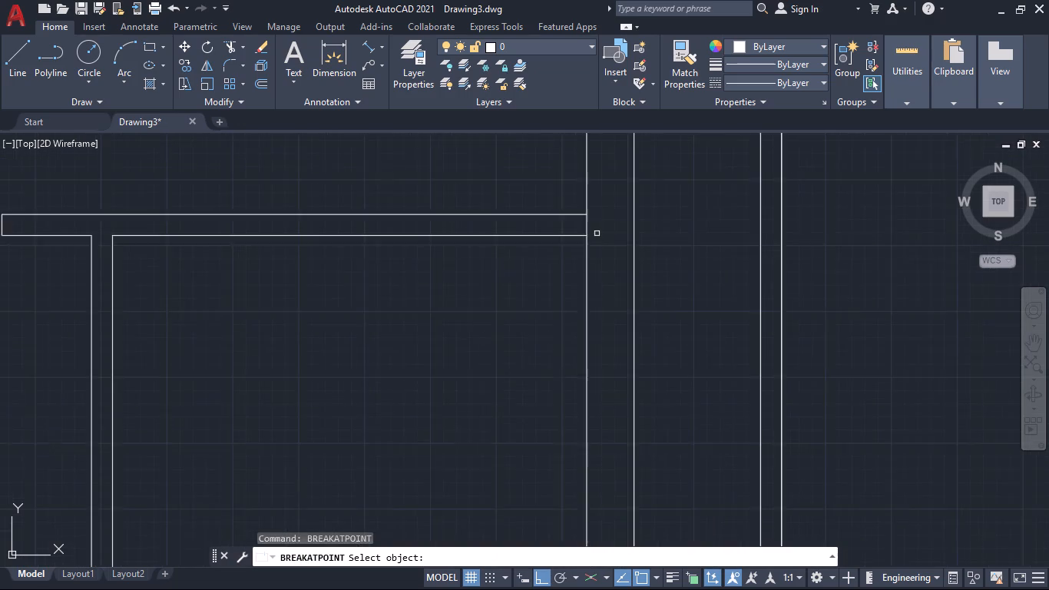
click(581, 224)
click(584, 204)
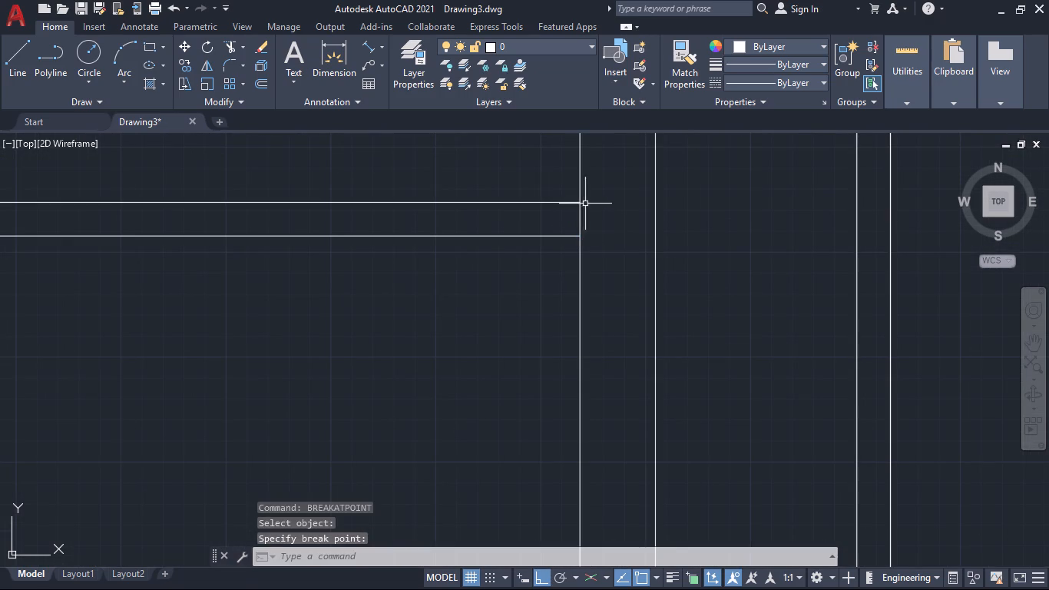
Offset the short wall segment at the partition's east end 3" west as the first door jamb.
scroll(515, 296, down, 1)
middle_drag(515, 297, 551, 419)
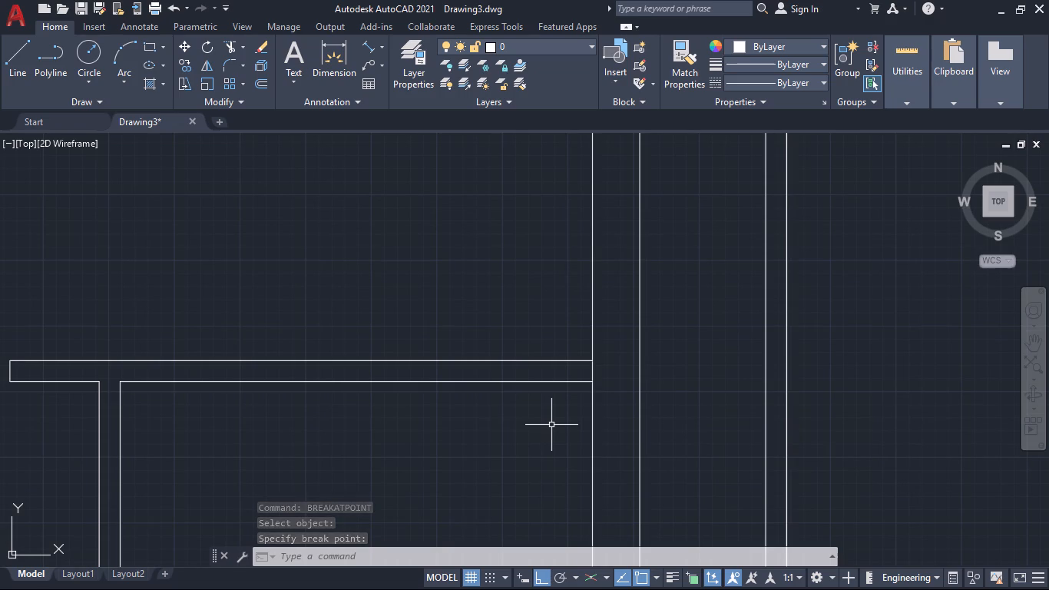
key(o)
key(Return)
text(3")
key(Return)
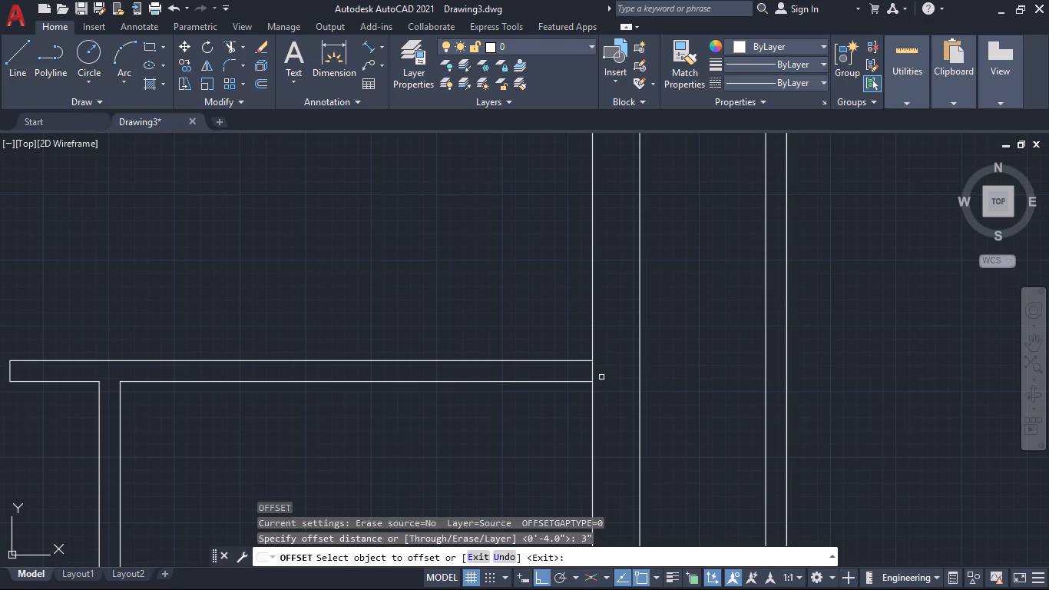
click(592, 372)
click(533, 375)
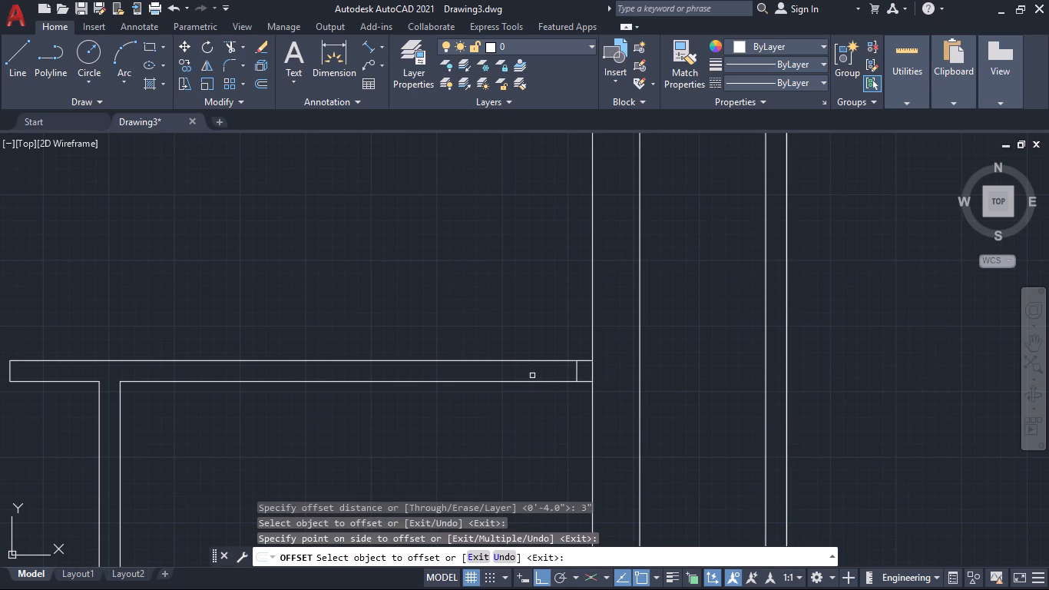
Offset the new jamb line 2'6" west to mark the other side of the door opening.
key(space)
key(space)
key(2)
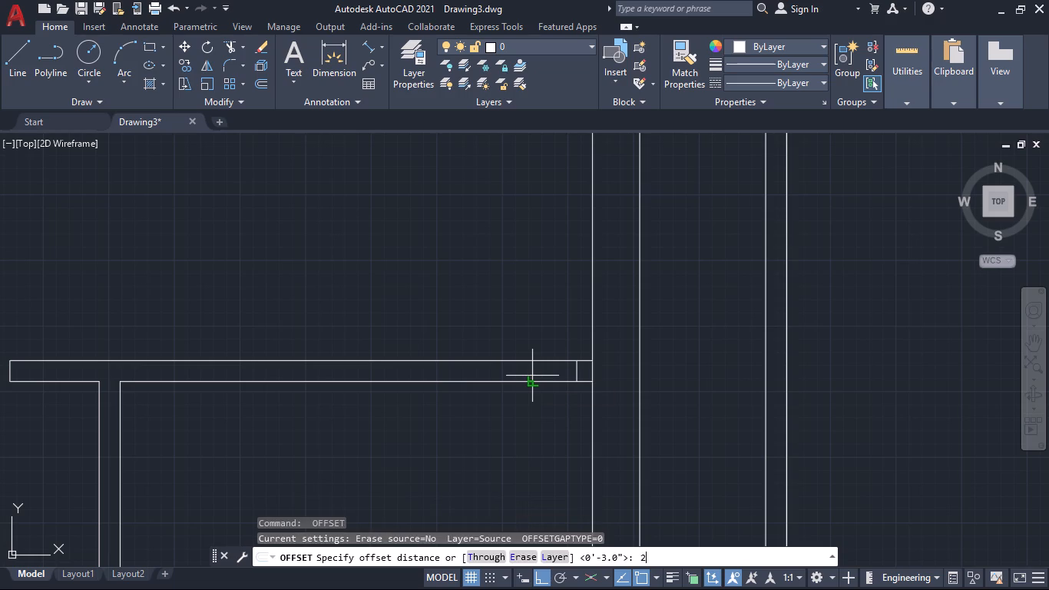
text('5)
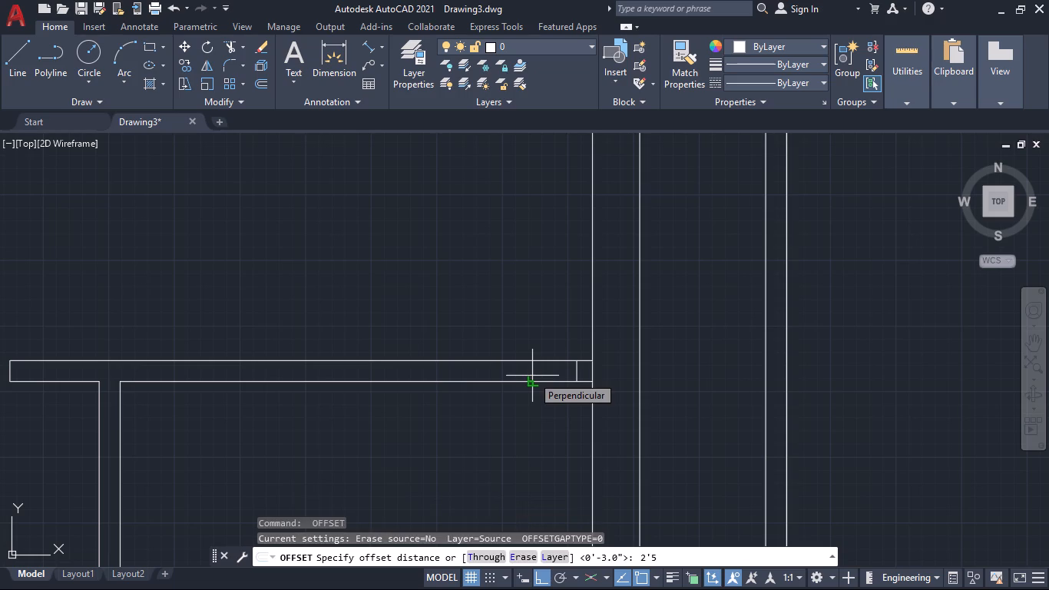
key(BackSpace)
text(6")
key(Return)
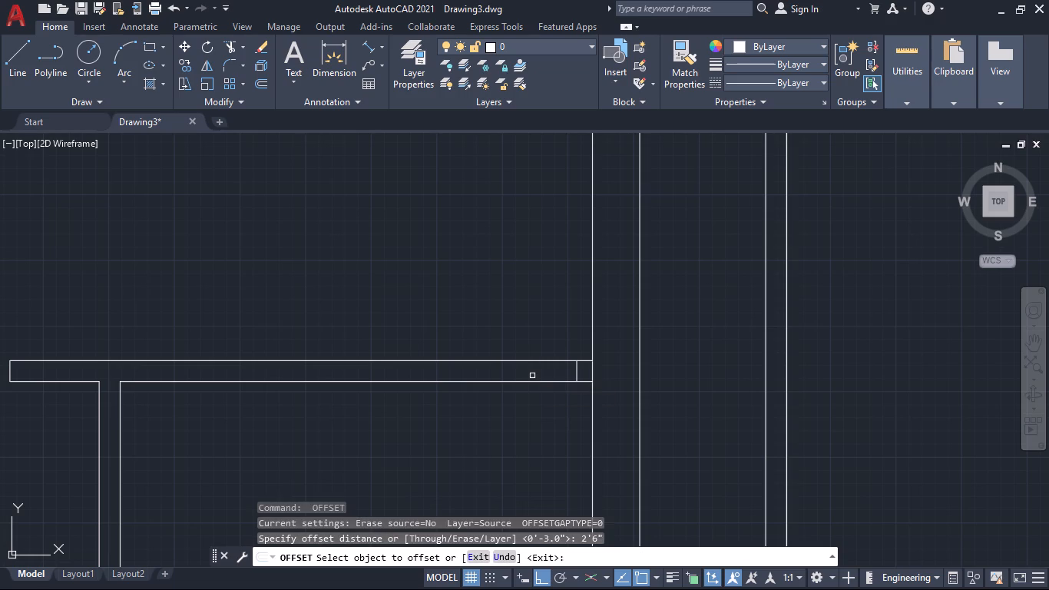
click(576, 370)
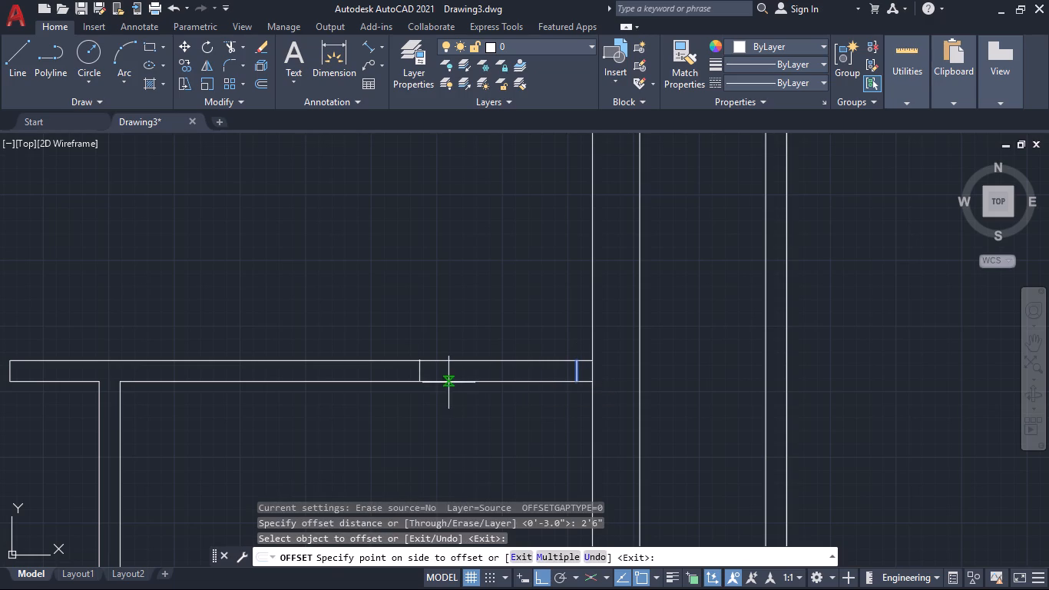
click(445, 382)
scroll(437, 413, down, 2)
middle_drag(437, 438, 478, 383)
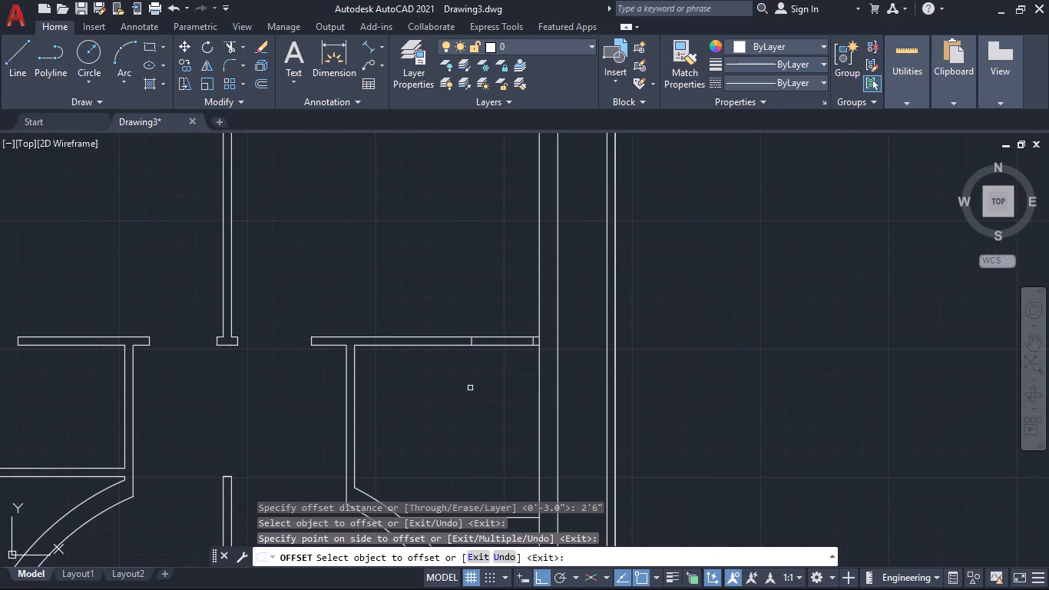
key(Escape)
Trim both lines of the east horizontal partition between the two jamb lines to cut the door opening.
text(rt)
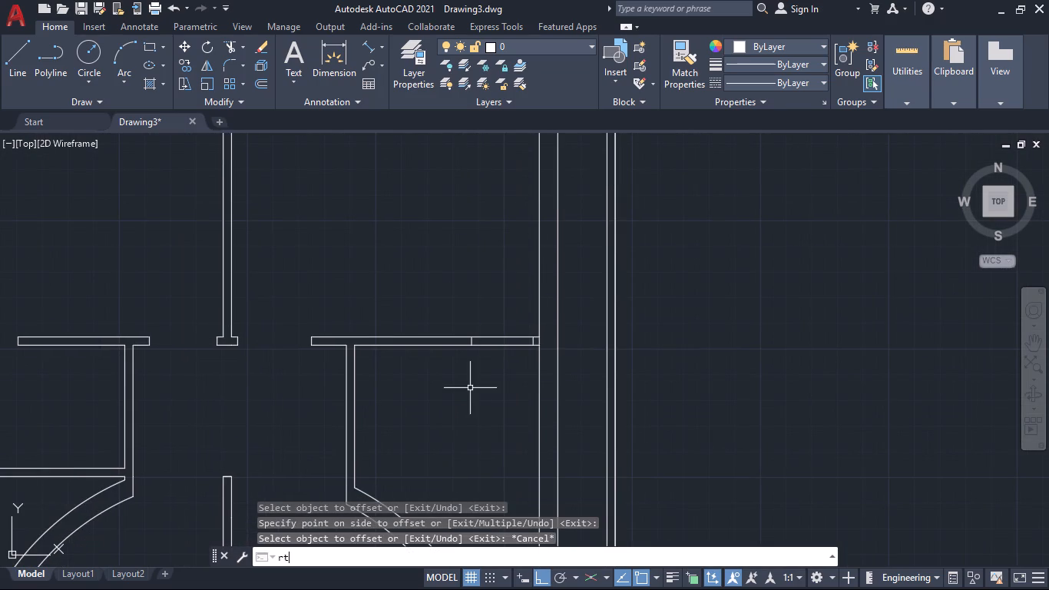
key(BackSpace)
key(BackSpace)
key(BackSpace)
text(yt)
key(BackSpace)
key(BackSpace)
key(BackSpace)
text(tr)
key(Return)
click(510, 322)
click(526, 360)
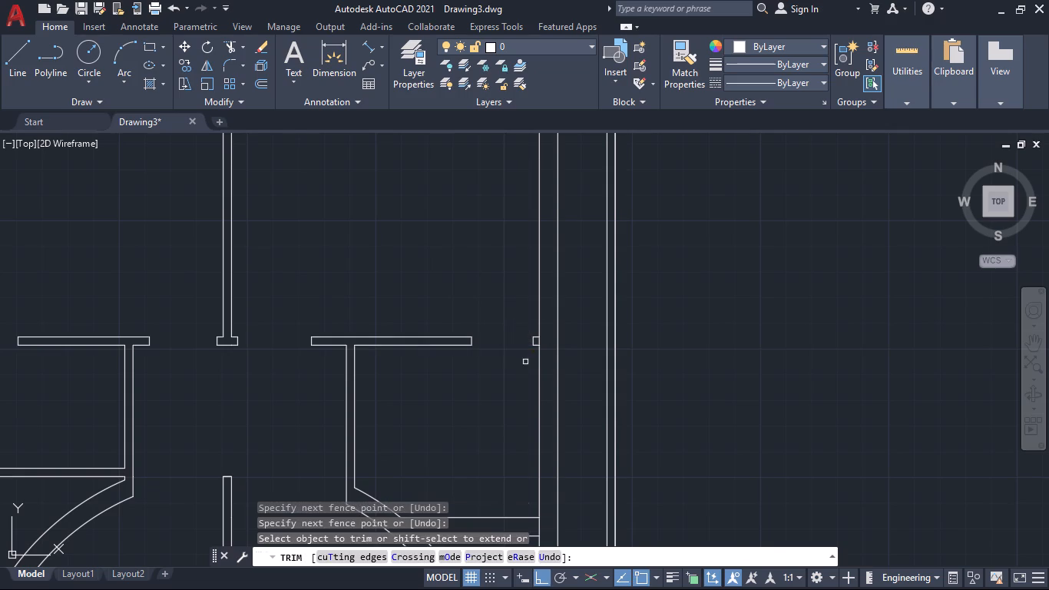
Trim the short piece of the east wall's inner line between the partition's two edges to join it to the wall.
scroll(536, 348, up, 3)
click(537, 320)
click(573, 320)
Examine the finished partitions, door openings and ring junctions across the plan's north half.
scroll(449, 346, down, 4)
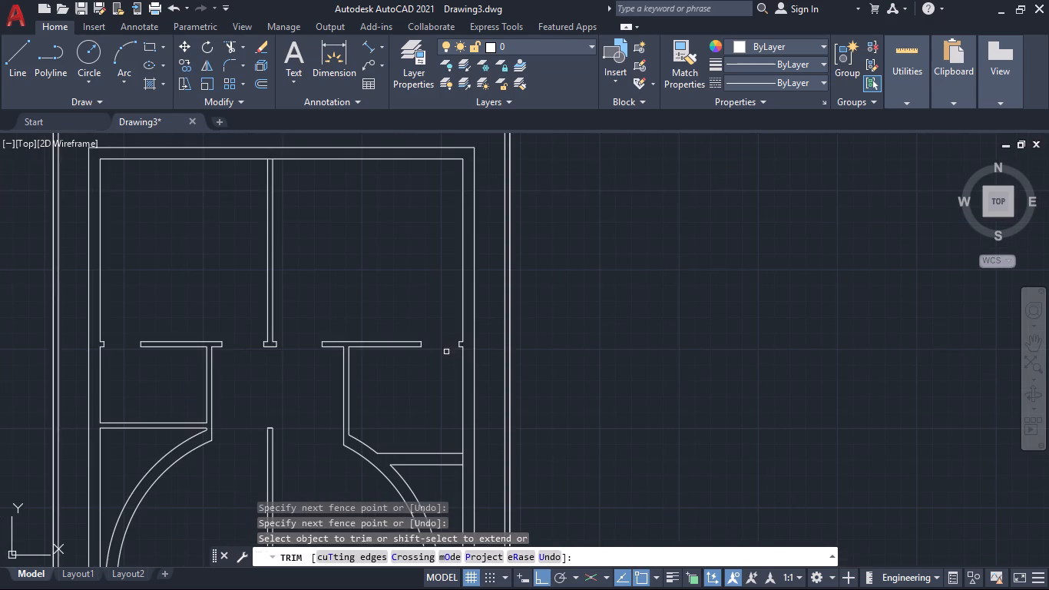
middle_drag(425, 391, 488, 346)
scroll(493, 353, down, 1)
middle_drag(485, 361, 498, 350)
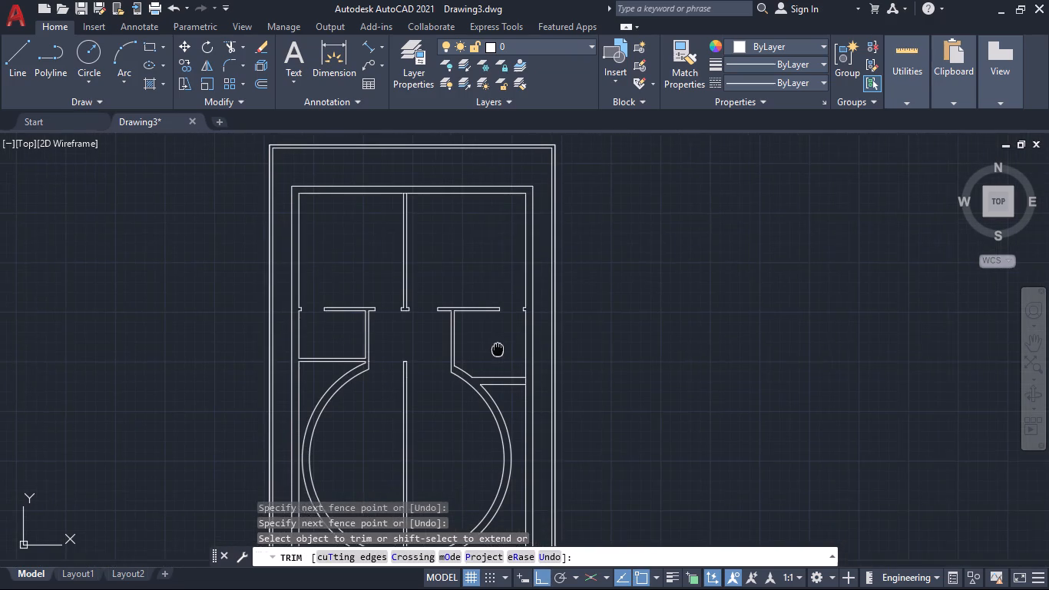
middle_drag(498, 350, 505, 338)
middle_drag(500, 324, 516, 309)
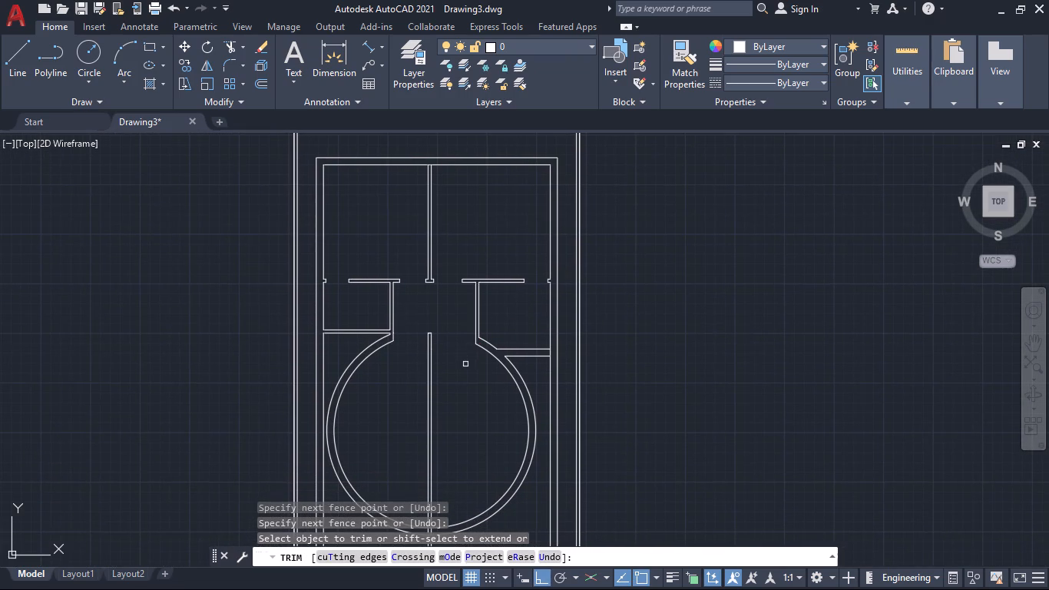
middle_drag(465, 365, 459, 351)
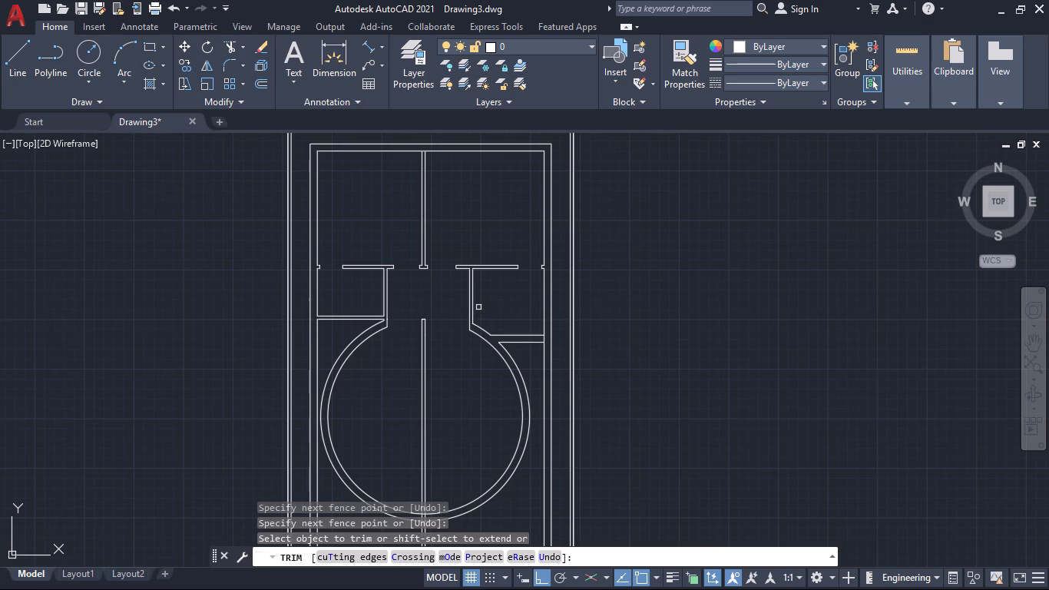
scroll(468, 310, up, 2)
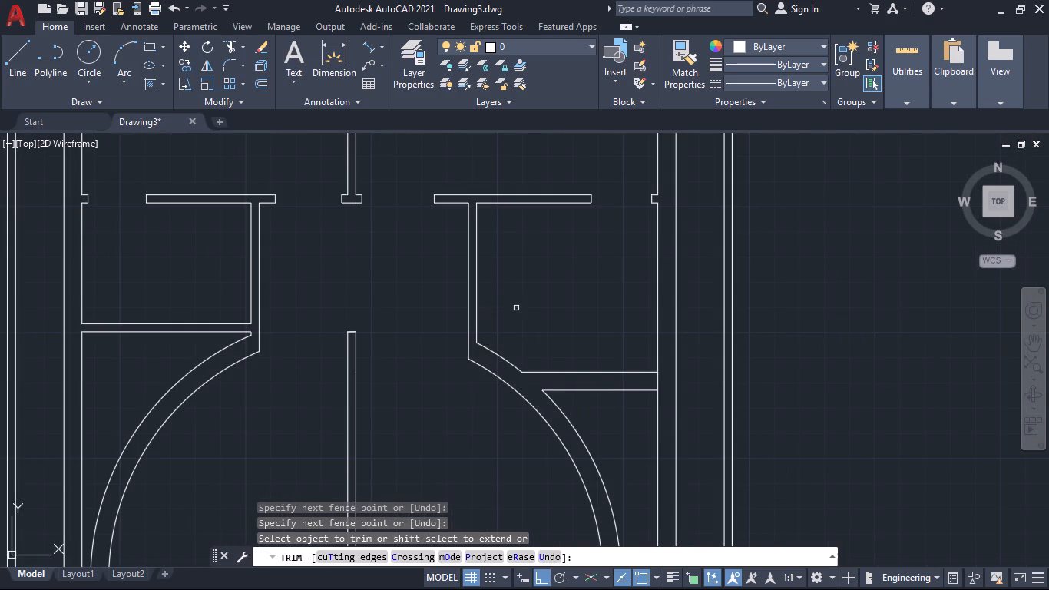
scroll(519, 308, down, 2)
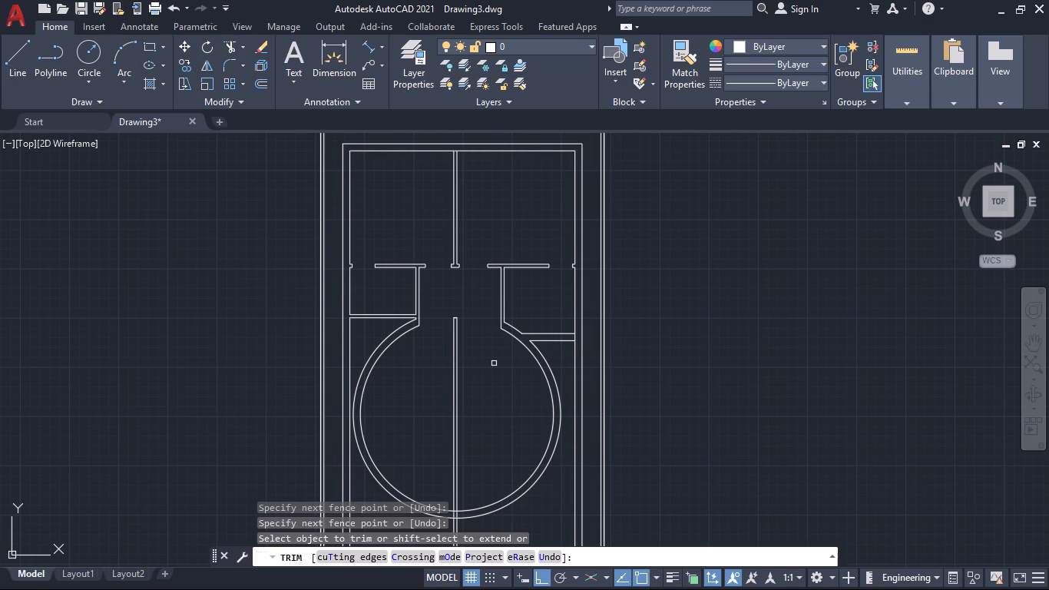
scroll(448, 360, up, 2)
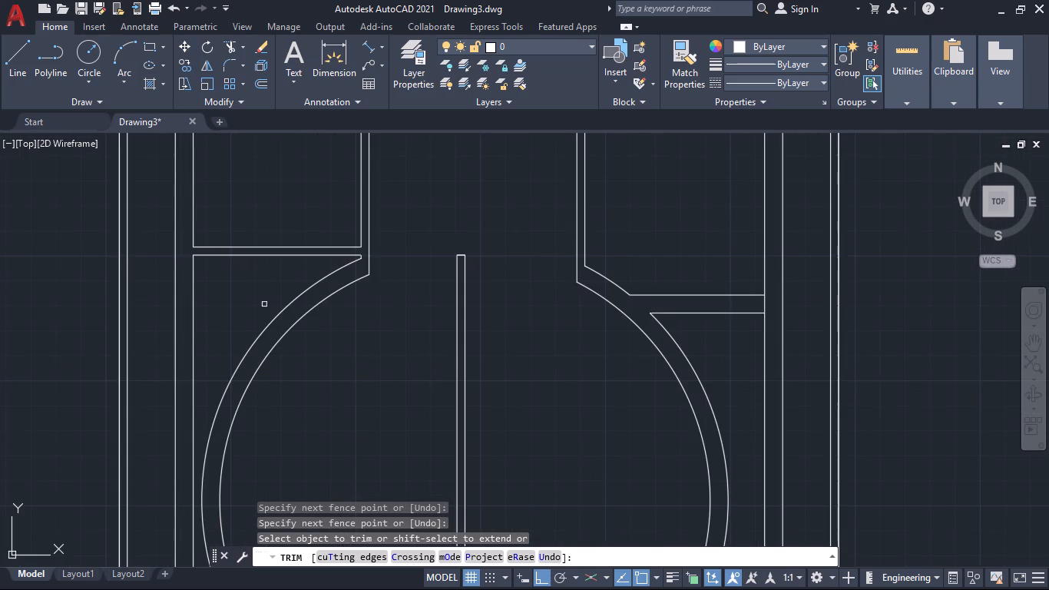
key(Escape)
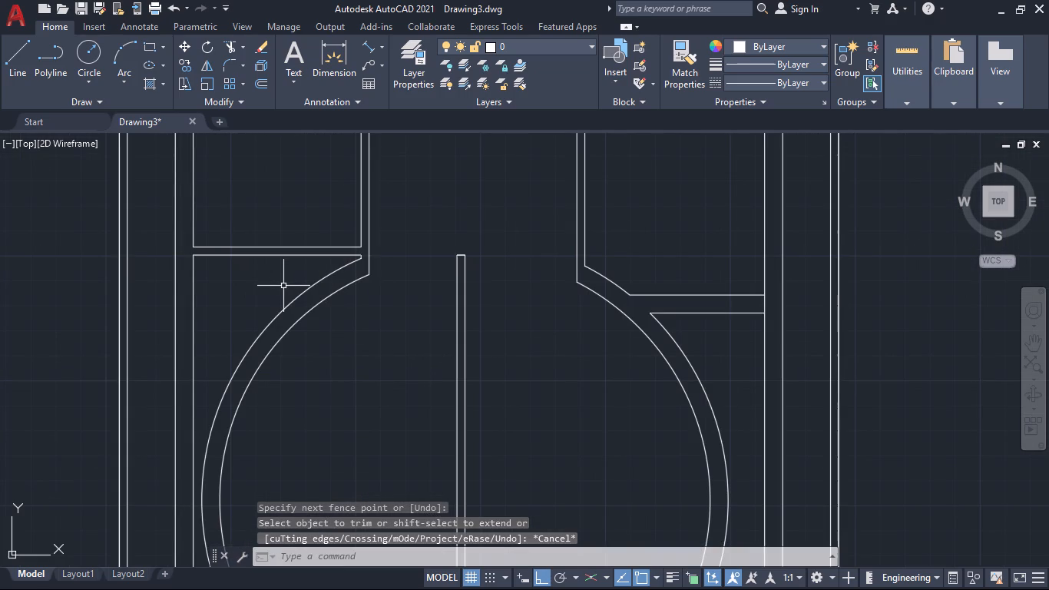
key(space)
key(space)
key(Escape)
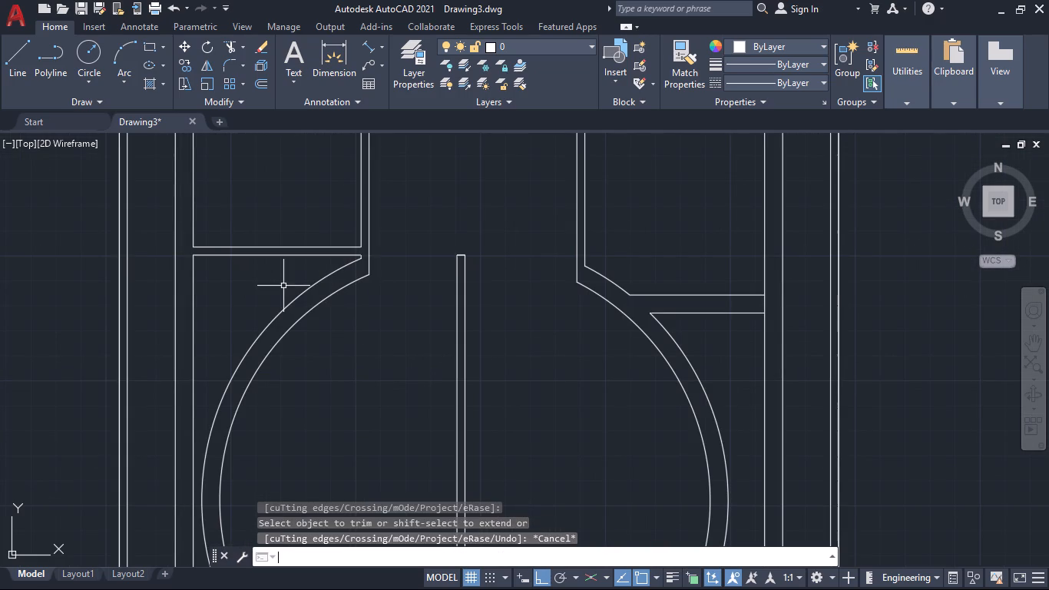
Offset the upper line of the west horizontal partition beside the ring 9" south.
key(o)
key(Return)
key(9)
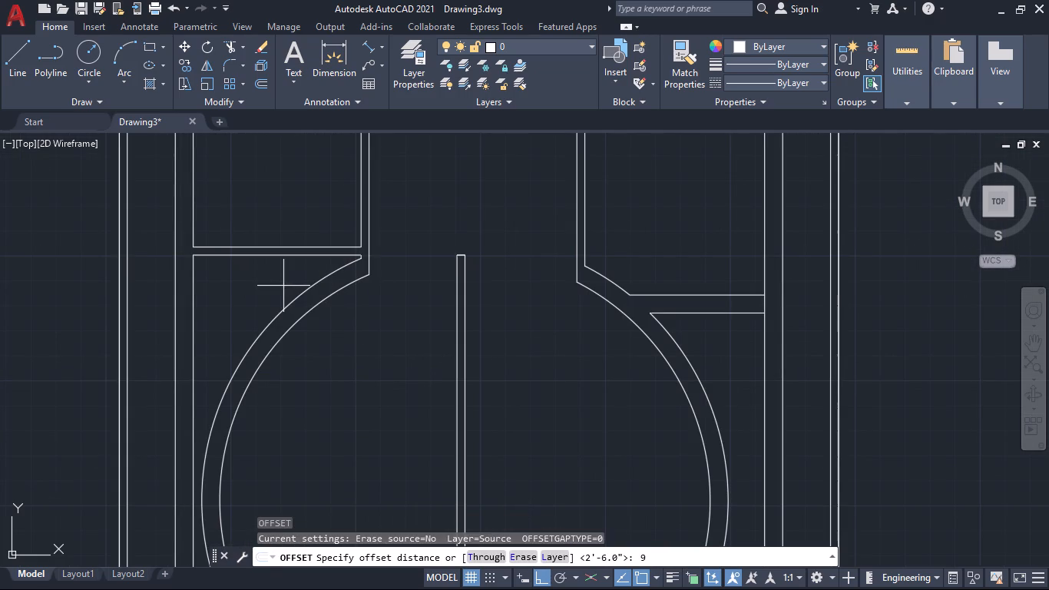
key(shift+quotedbl)
key(Return)
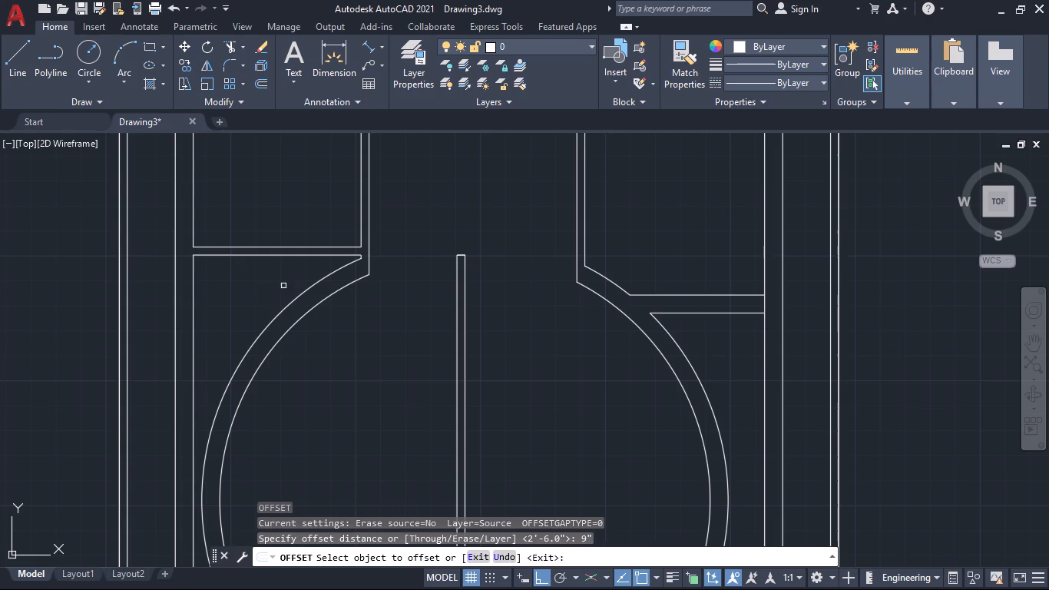
click(243, 247)
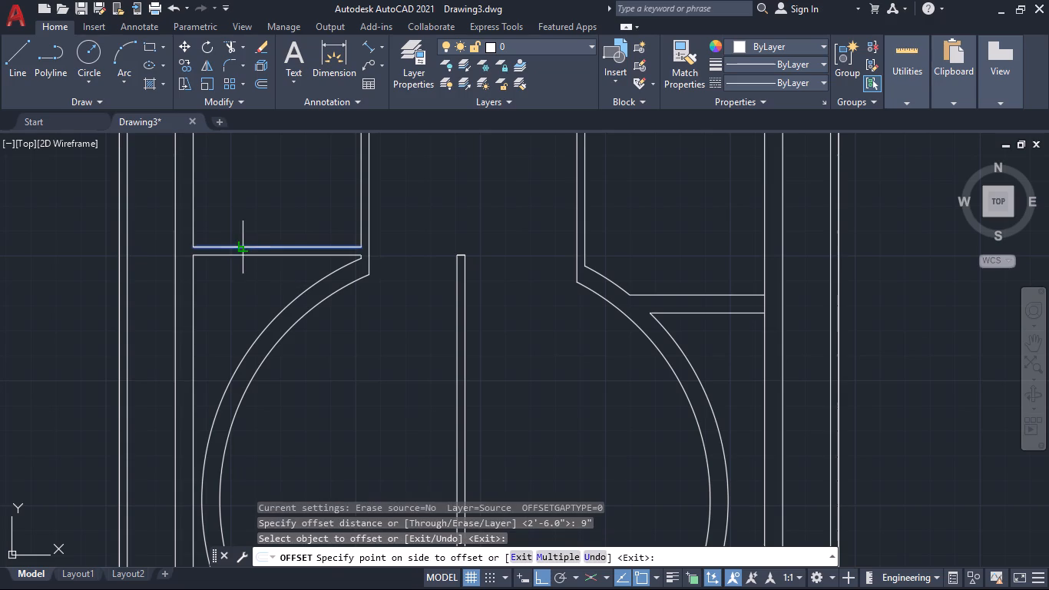
click(241, 306)
key(Return)
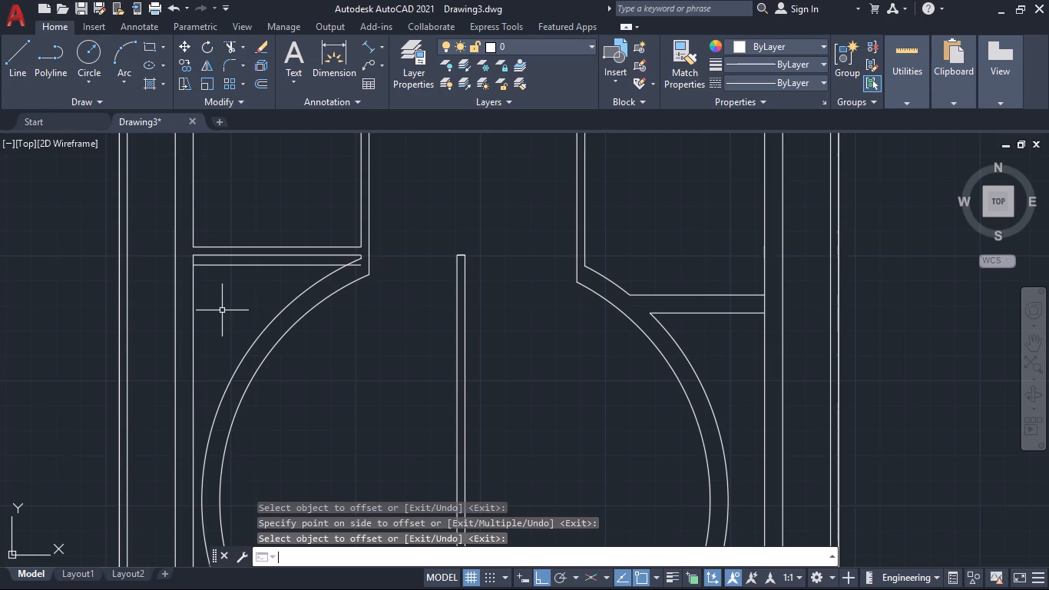
Trim away the west partition's old lower line and the west wall's inner line between the partition's two edges.
text(tr)
key(Return)
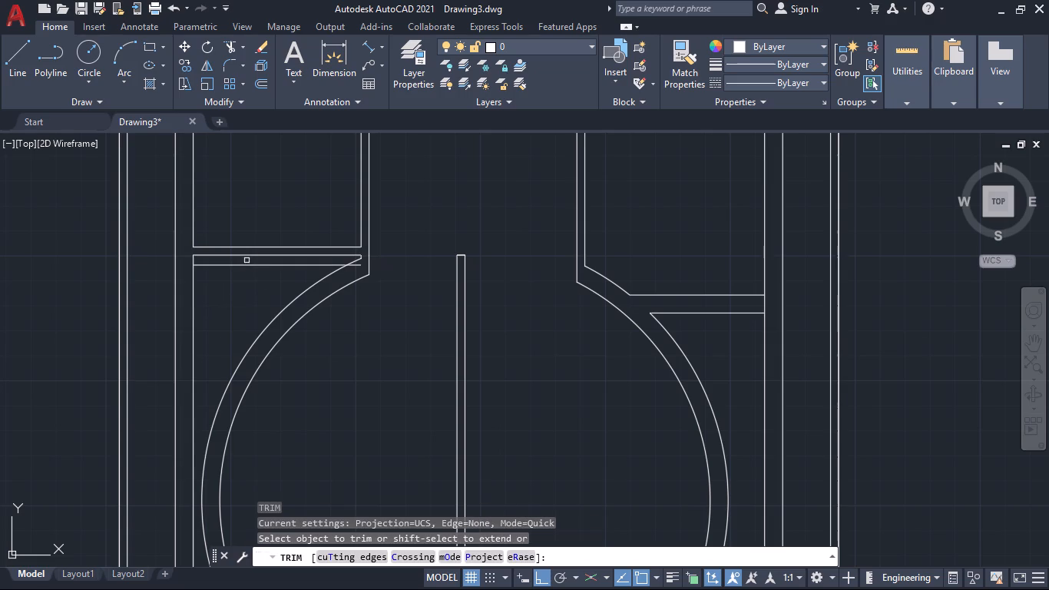
click(246, 259)
click(190, 261)
click(196, 256)
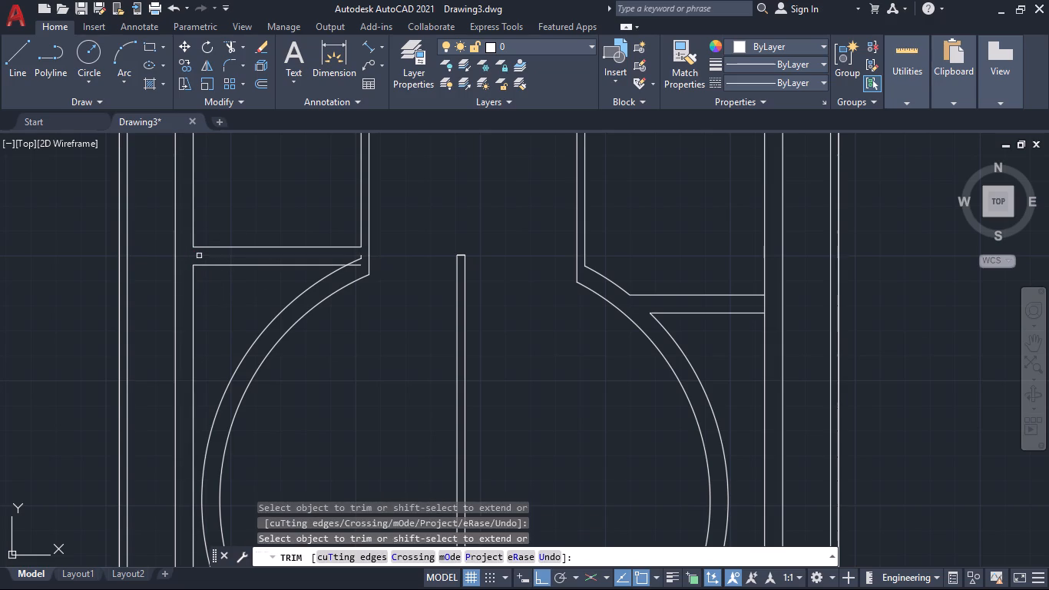
Trim the new partition line's overshoot and the leftover vertical stub where the partition meets the ring.
click(354, 257)
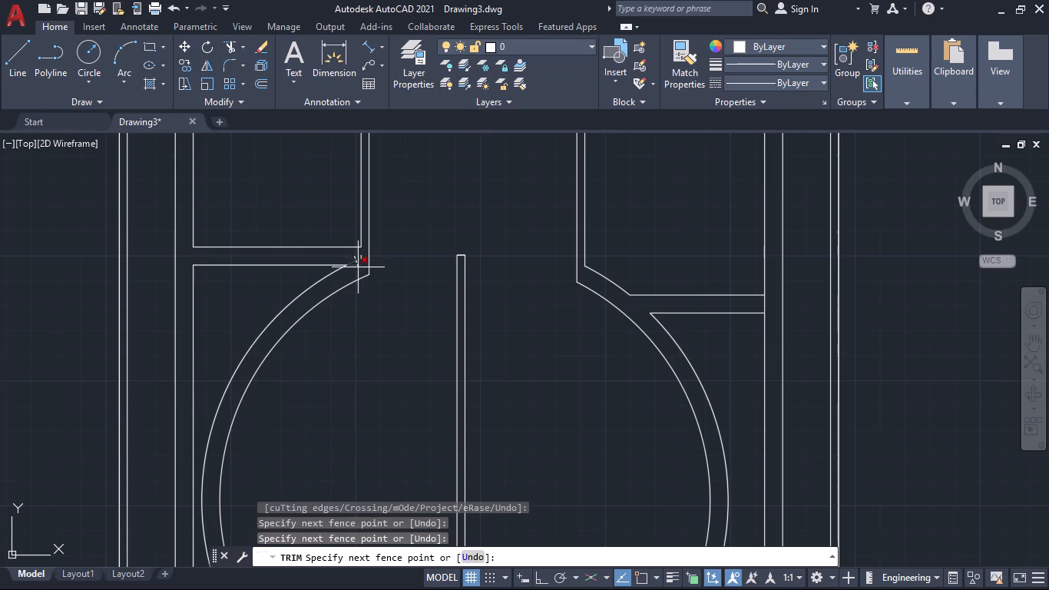
click(358, 269)
click(360, 257)
Examine the cleaned-up west partition and ring junction against the rest of the plan.
scroll(367, 363, down, 2)
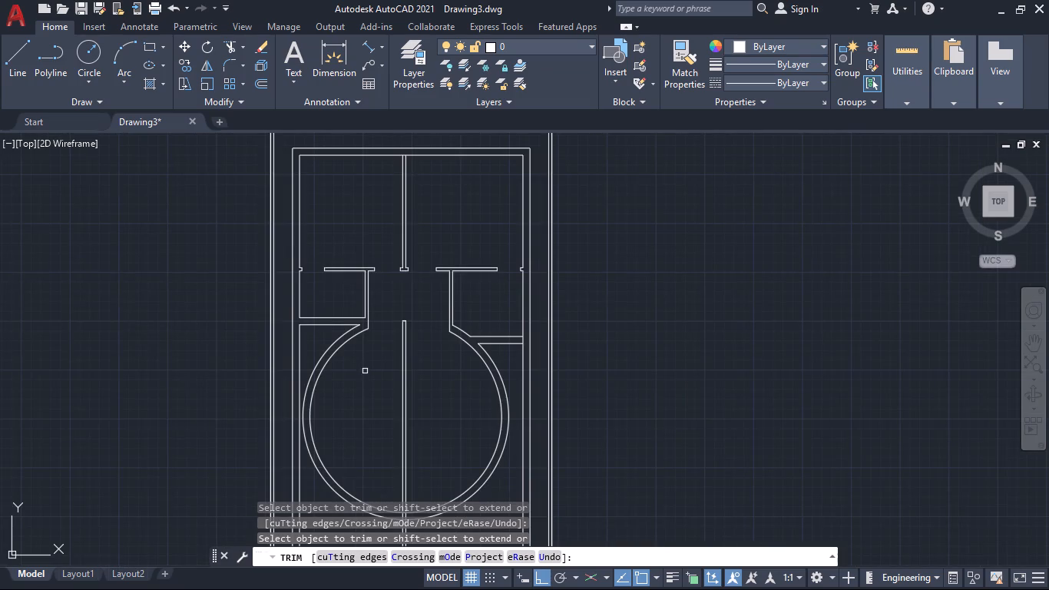
middle_drag(364, 371, 411, 373)
middle_drag(411, 375, 421, 326)
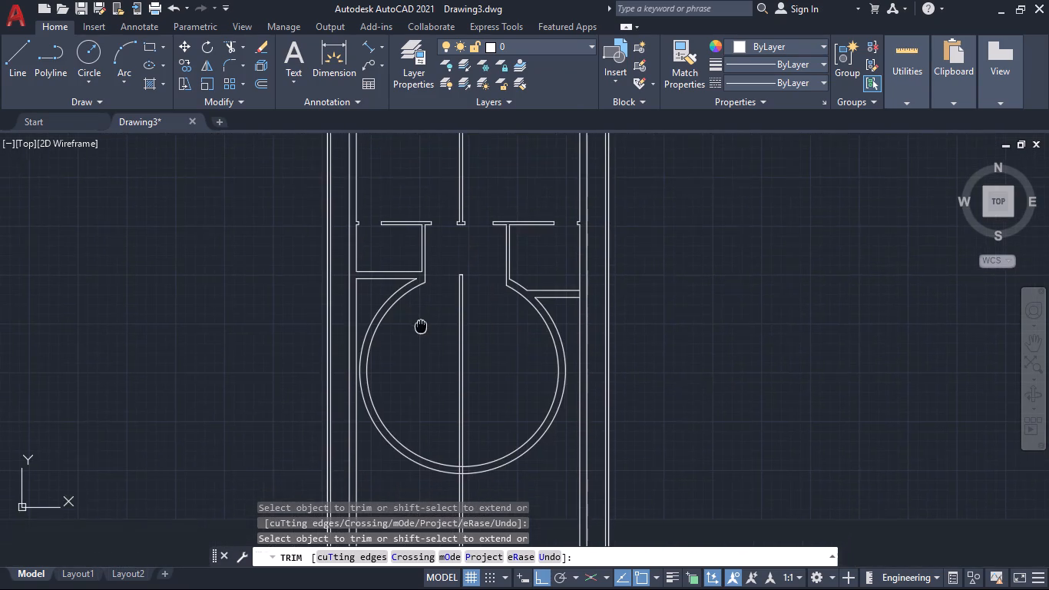
middle_drag(421, 326, 421, 326)
scroll(415, 315, up, 1)
middle_drag(415, 315, 420, 350)
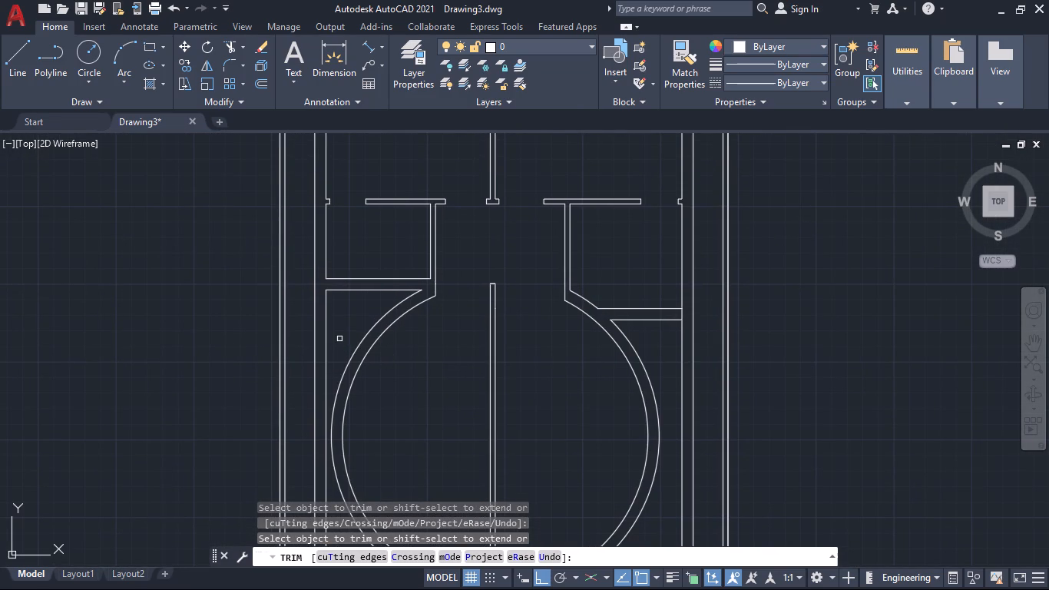
scroll(339, 339, down, 1)
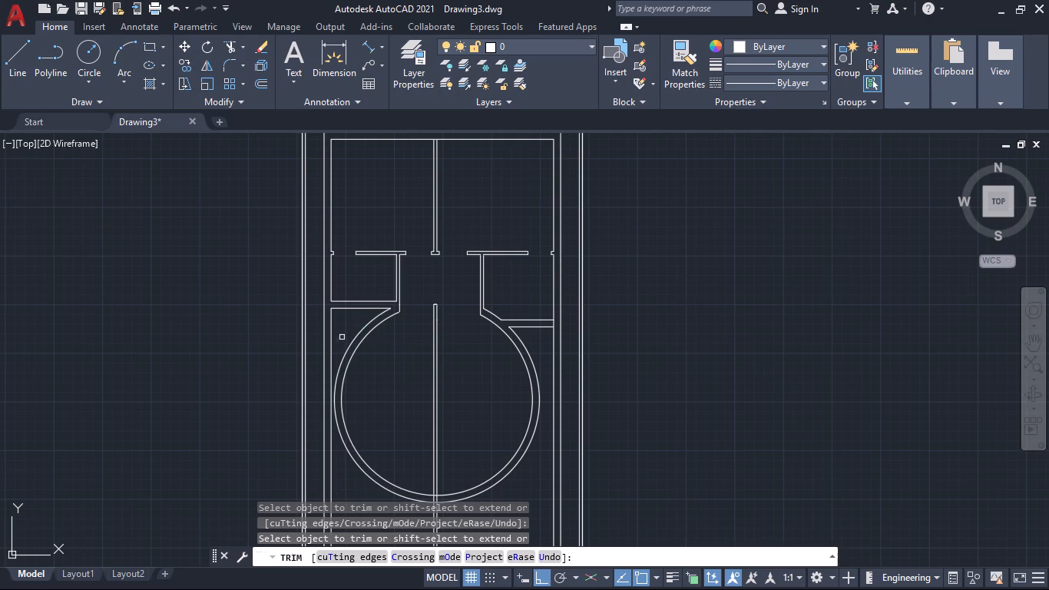
scroll(345, 336, up, 2)
scroll(345, 336, down, 1)
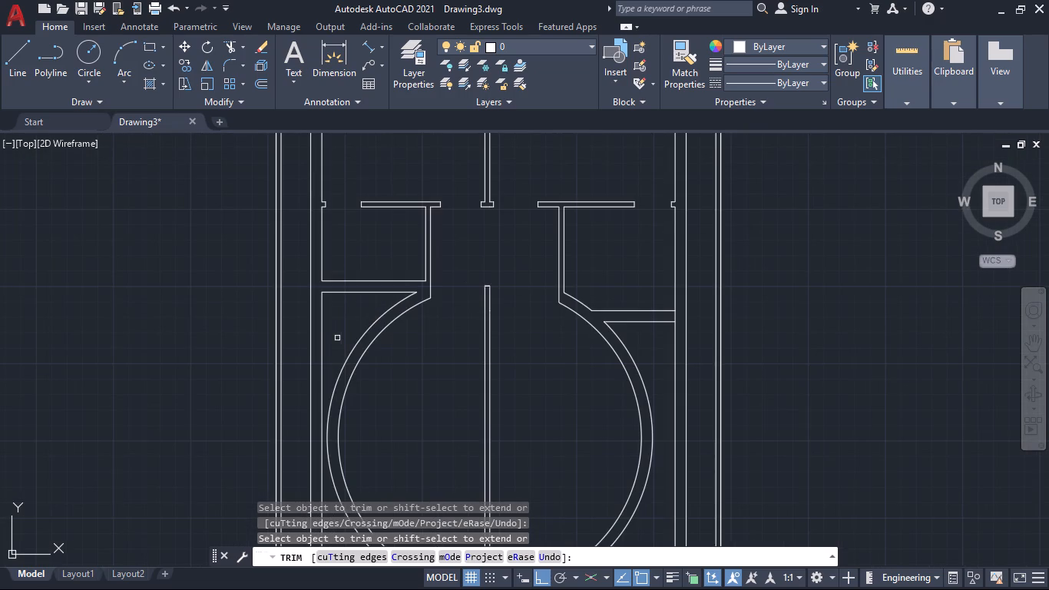
key(Escape)
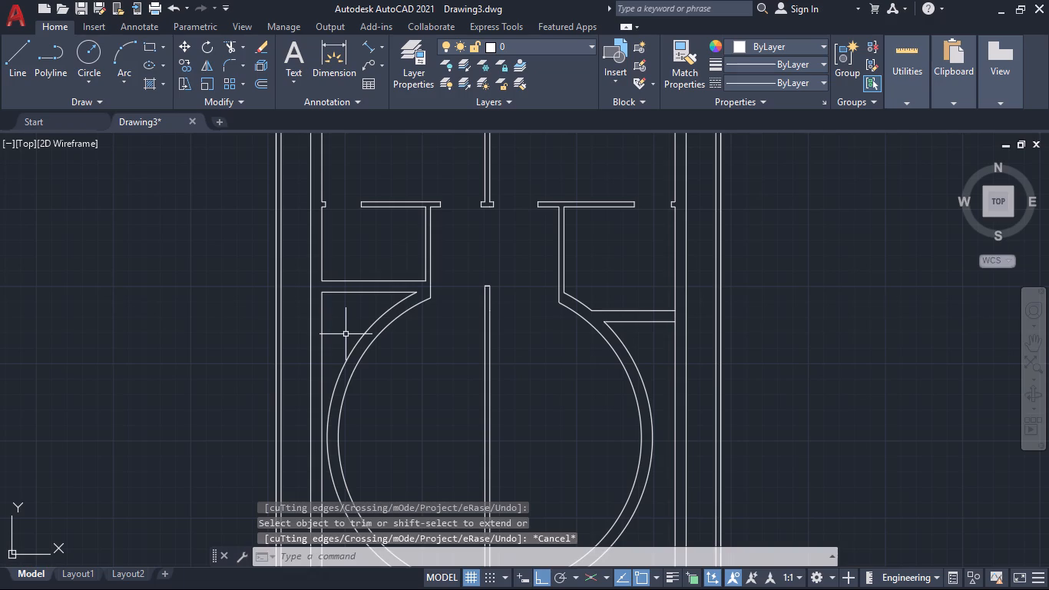
Turn on polar tracking and draw a line about 15'6" long at 135° from the ring's inner arc near the west partition.
key(l)
key(Return)
scroll(350, 356, up, 1)
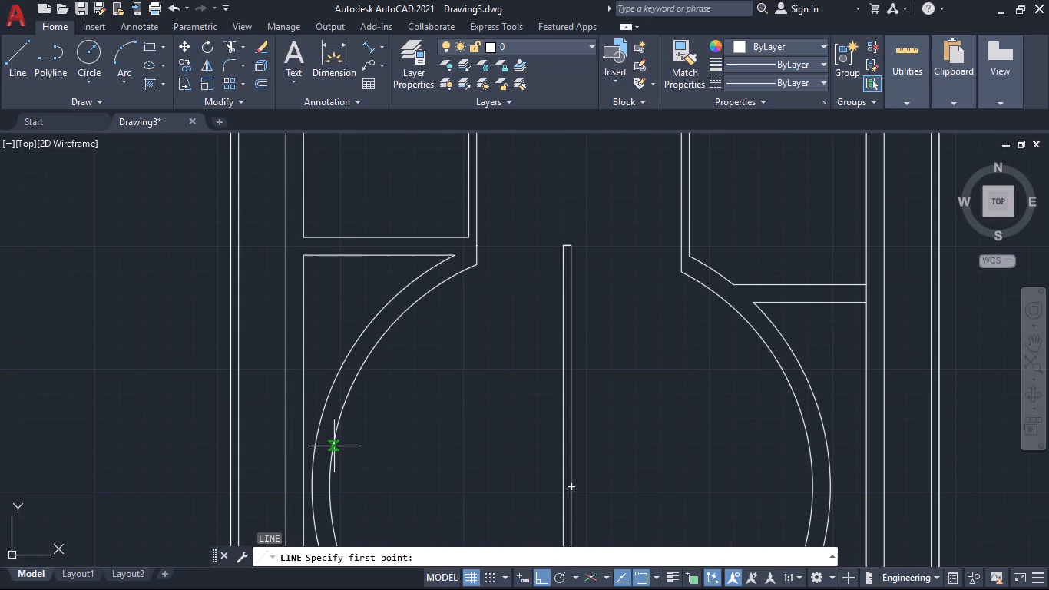
click(433, 290)
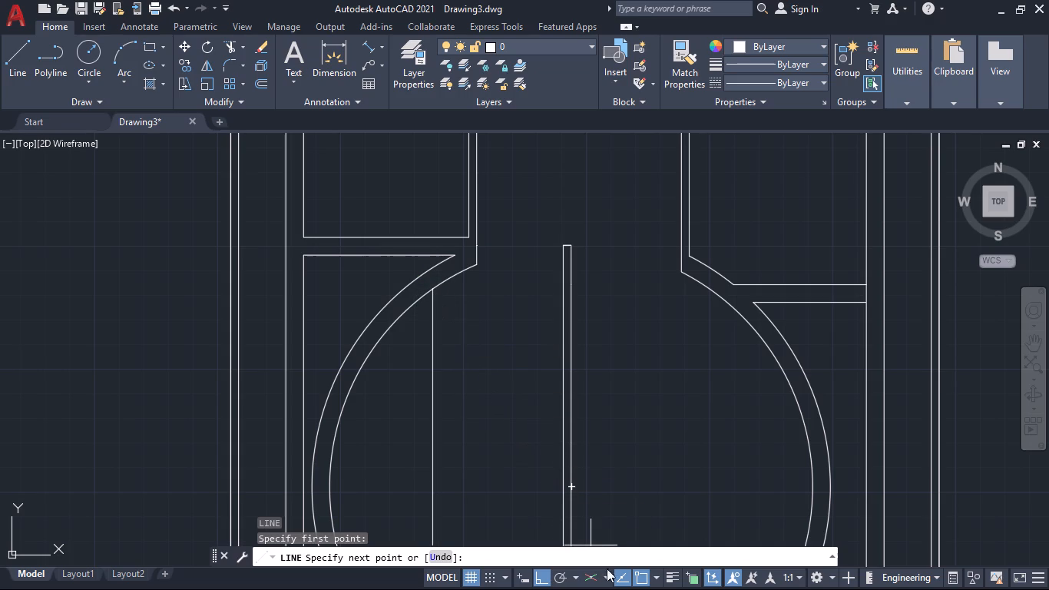
click(555, 569)
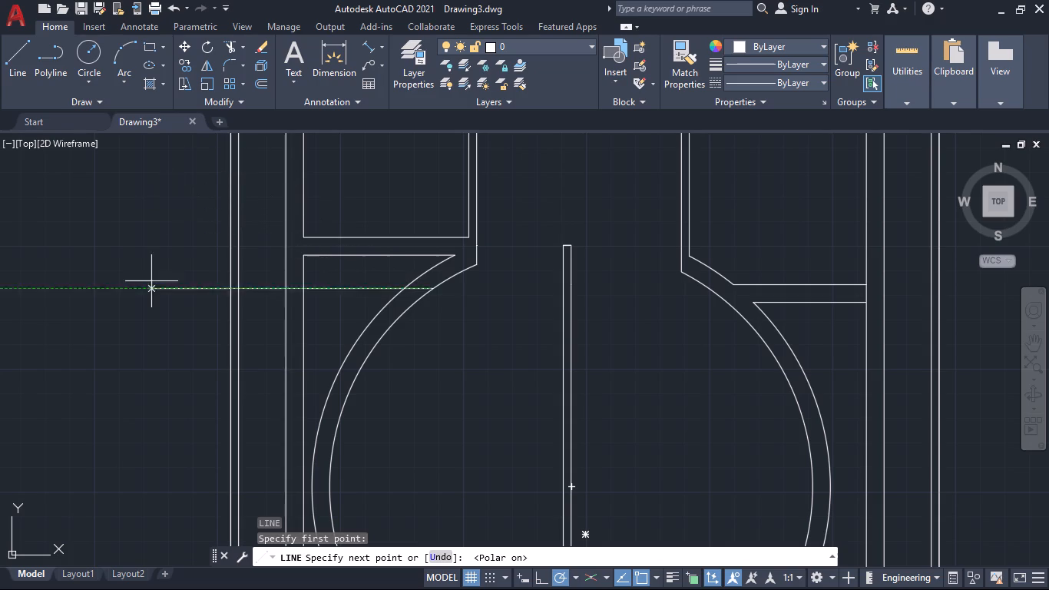
click(579, 575)
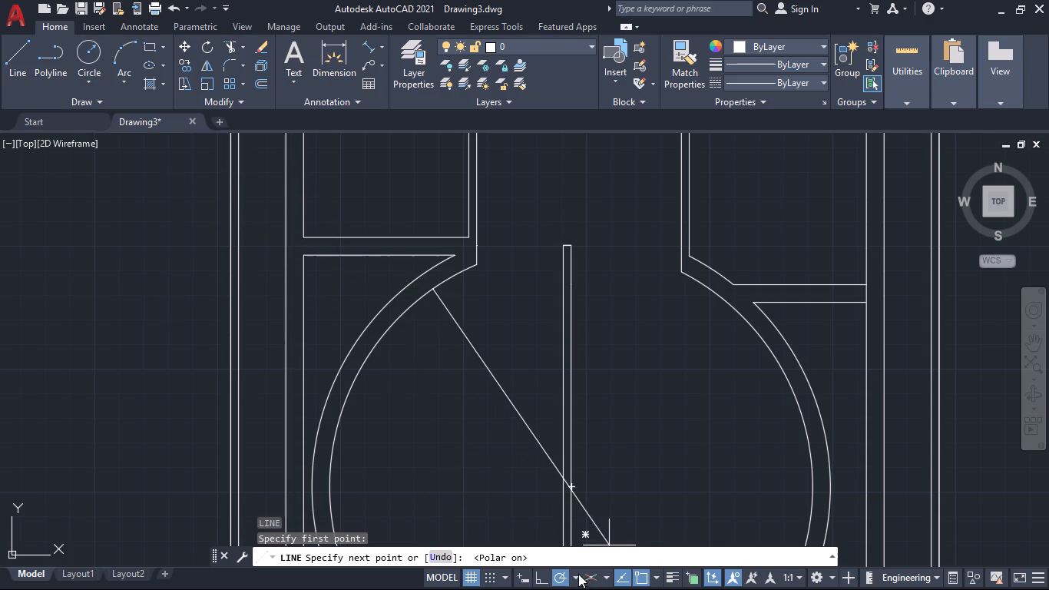
click(591, 403)
scroll(488, 373, down, 2)
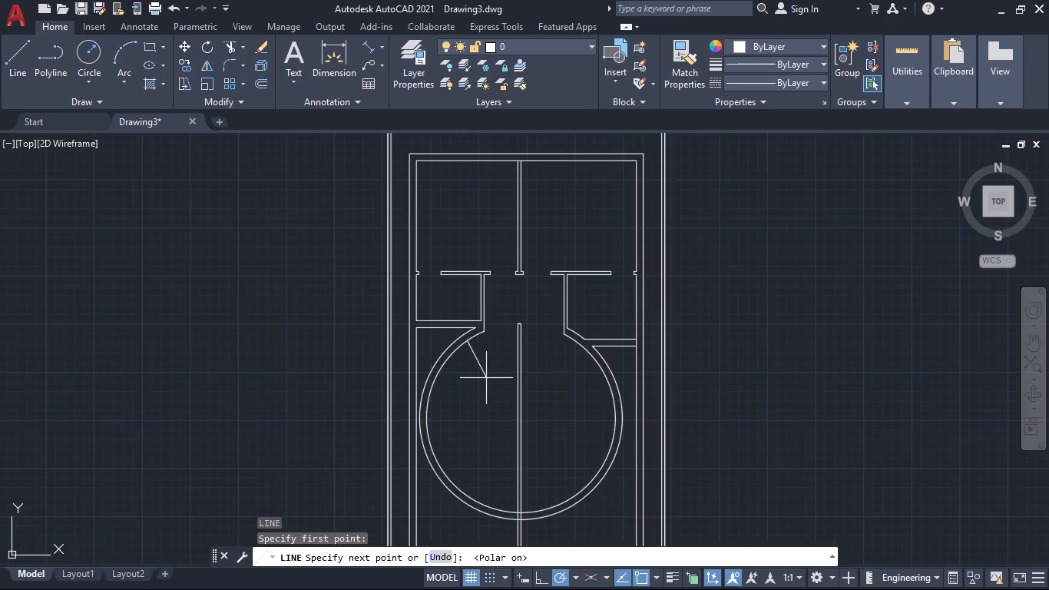
middle_drag(486, 380, 522, 489)
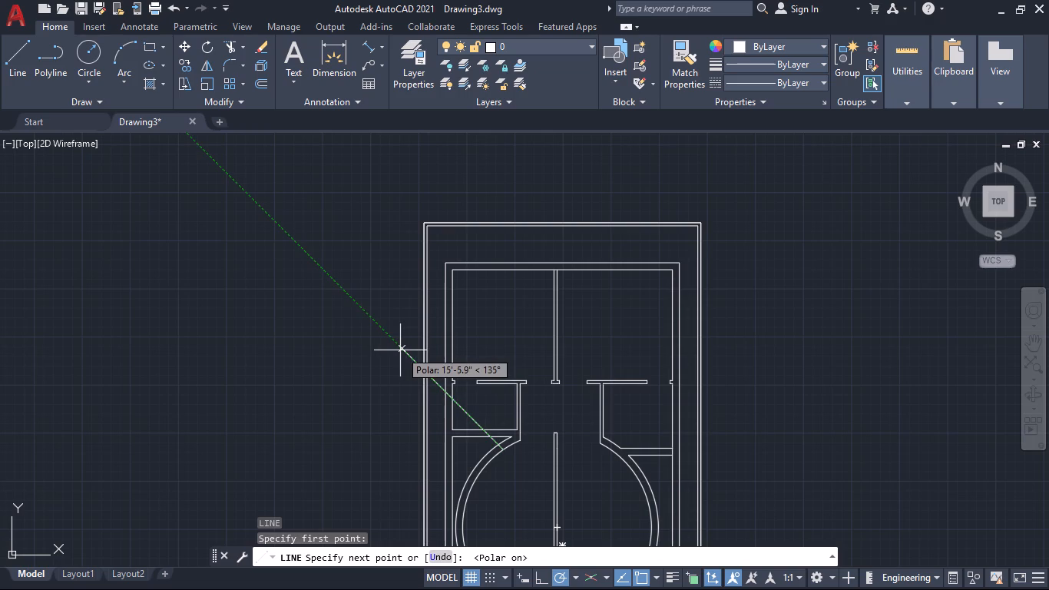
click(402, 348)
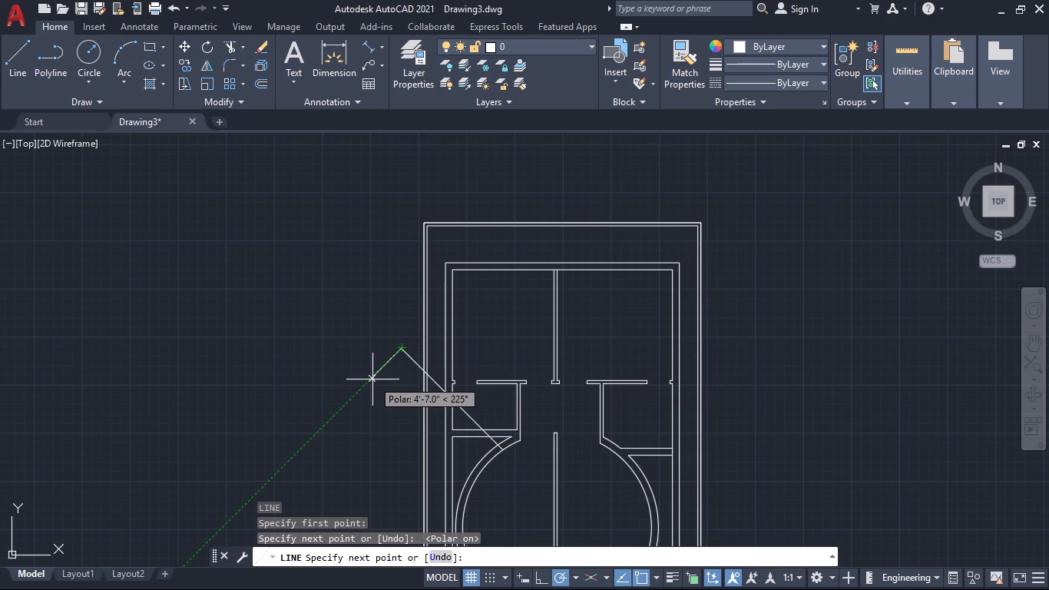
key(space)
Draw a 5' line at 225° from the diagonal's ring end, continuing it northwest at 135° to the ring's outer arc.
key(space)
middle_drag(488, 470, 507, 427)
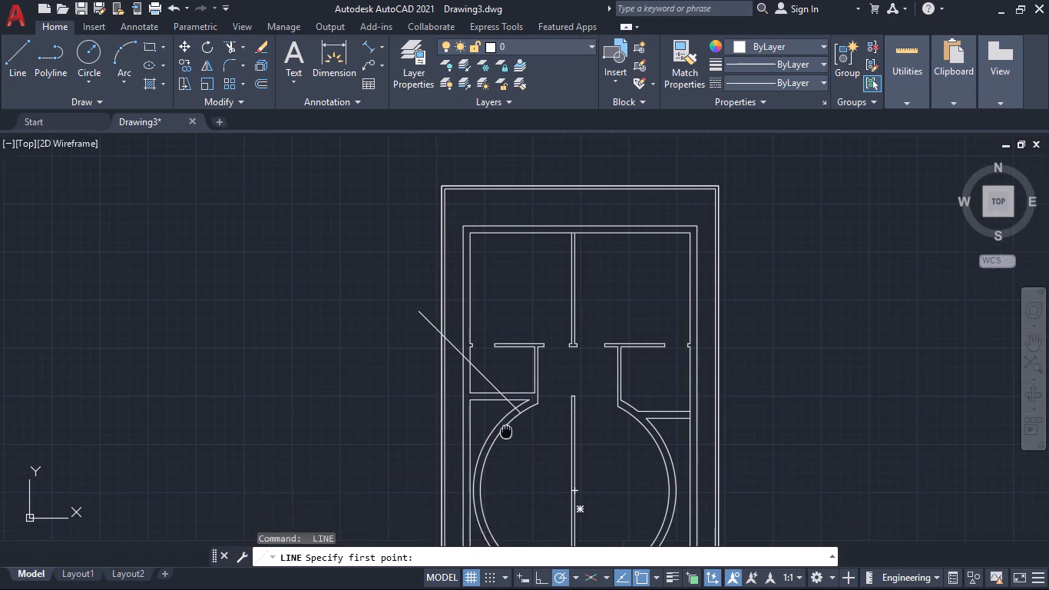
middle_drag(507, 427, 514, 413)
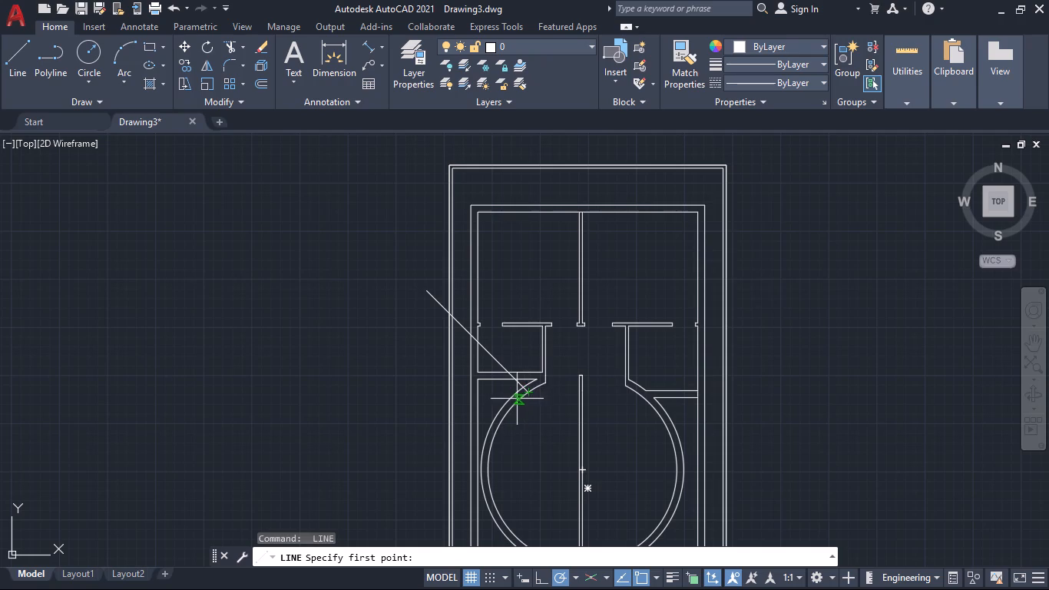
click(524, 395)
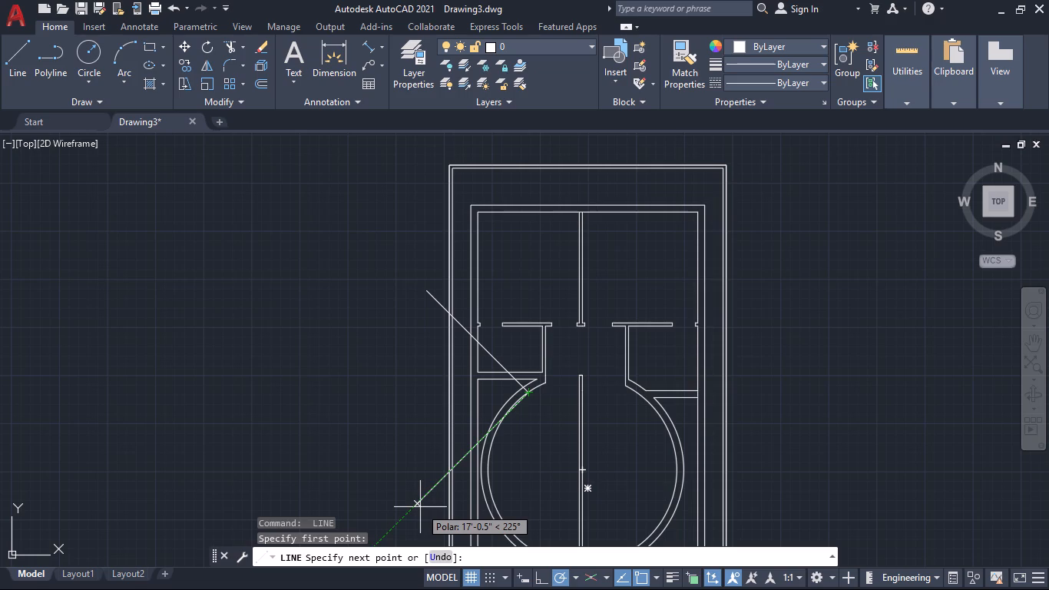
middle_drag(415, 488, 396, 358)
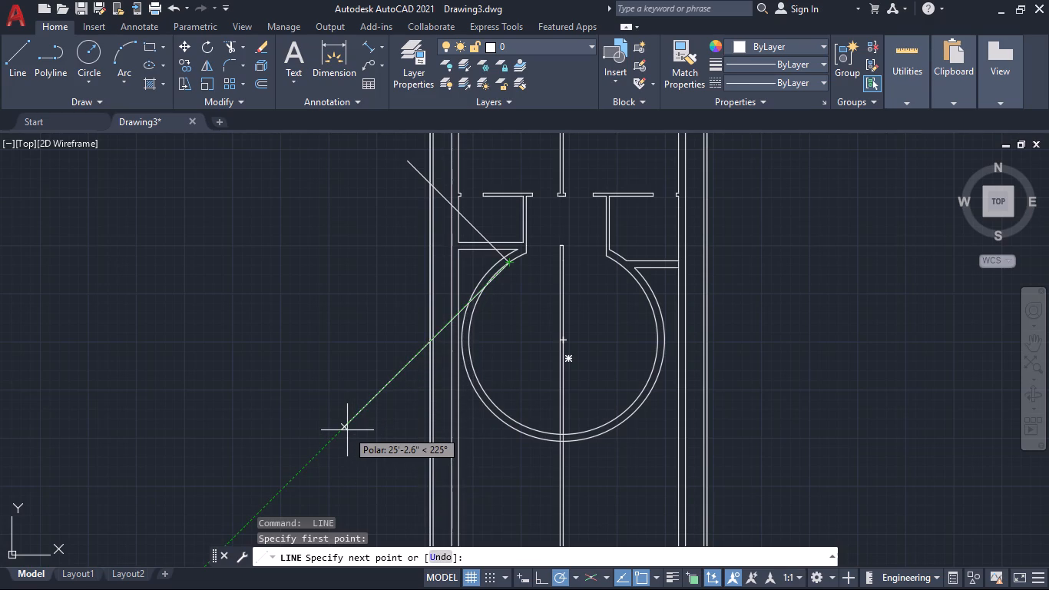
key(4)
key(BackSpace)
text(5')
key(Return)
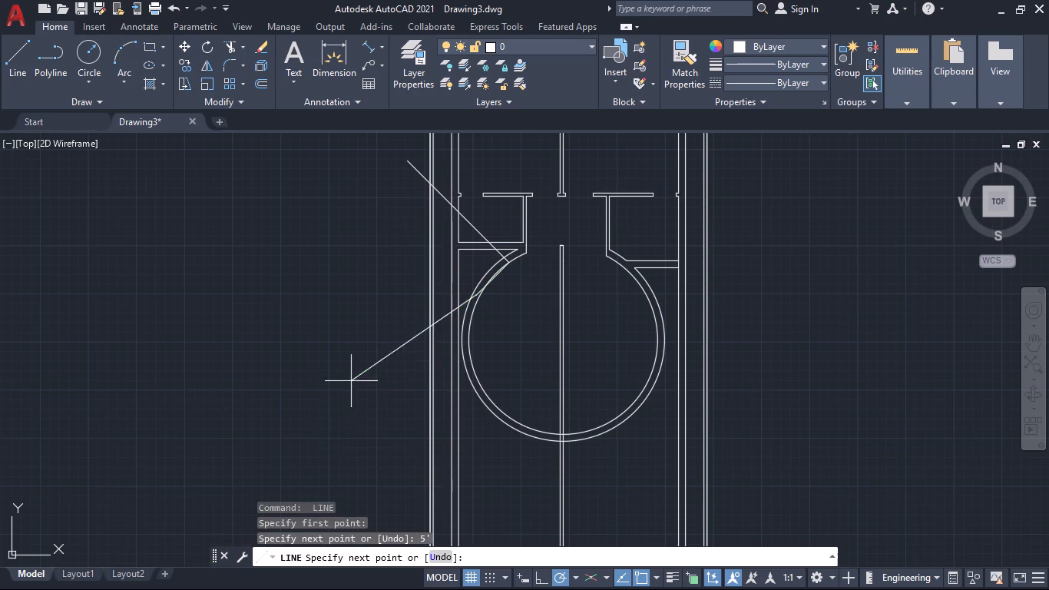
middle_drag(488, 317, 481, 419)
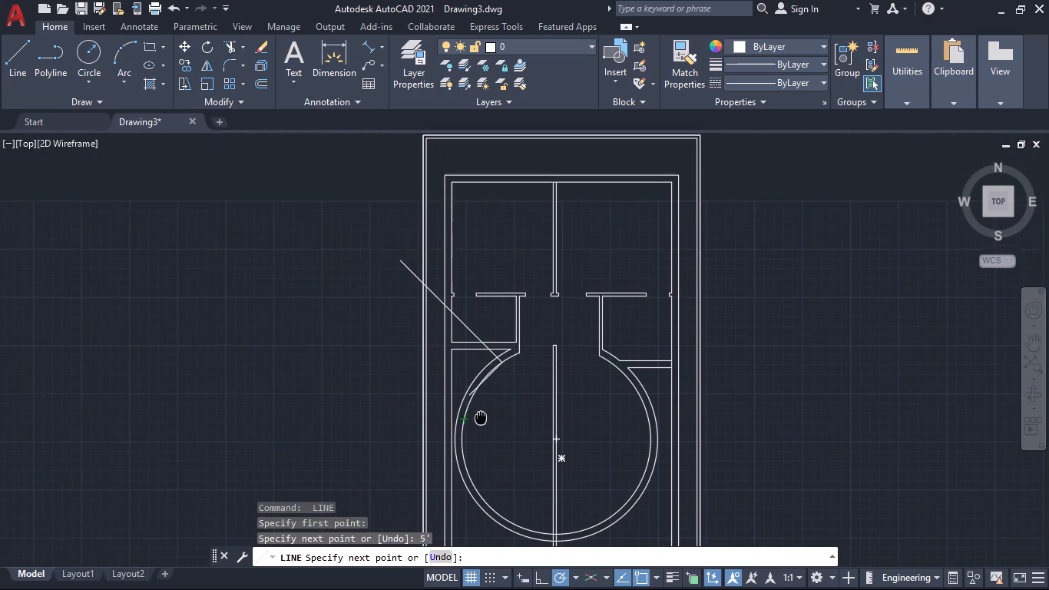
middle_drag(481, 419, 480, 421)
scroll(455, 400, up, 2)
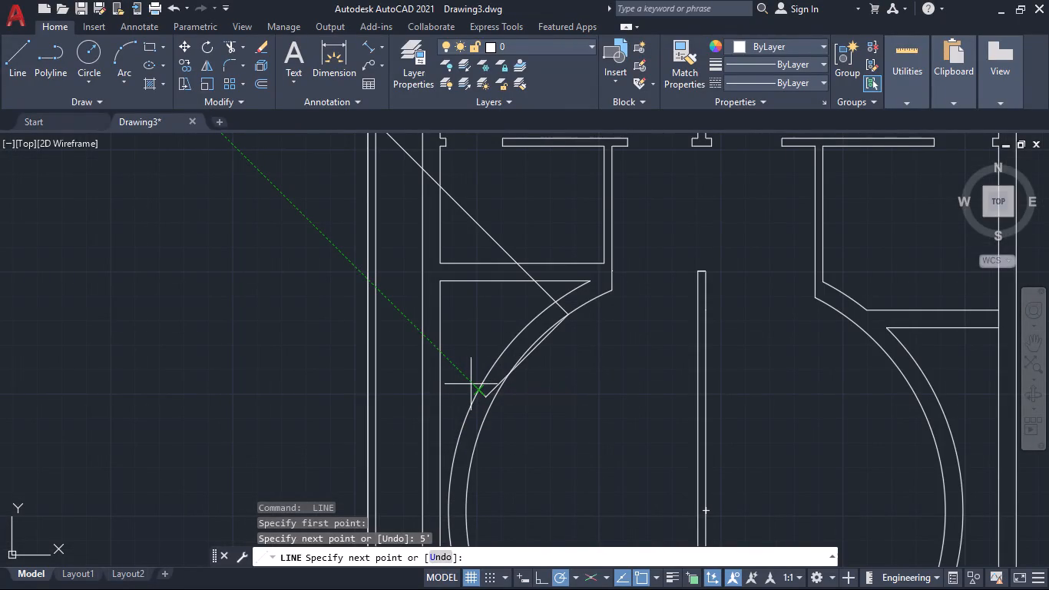
click(471, 385)
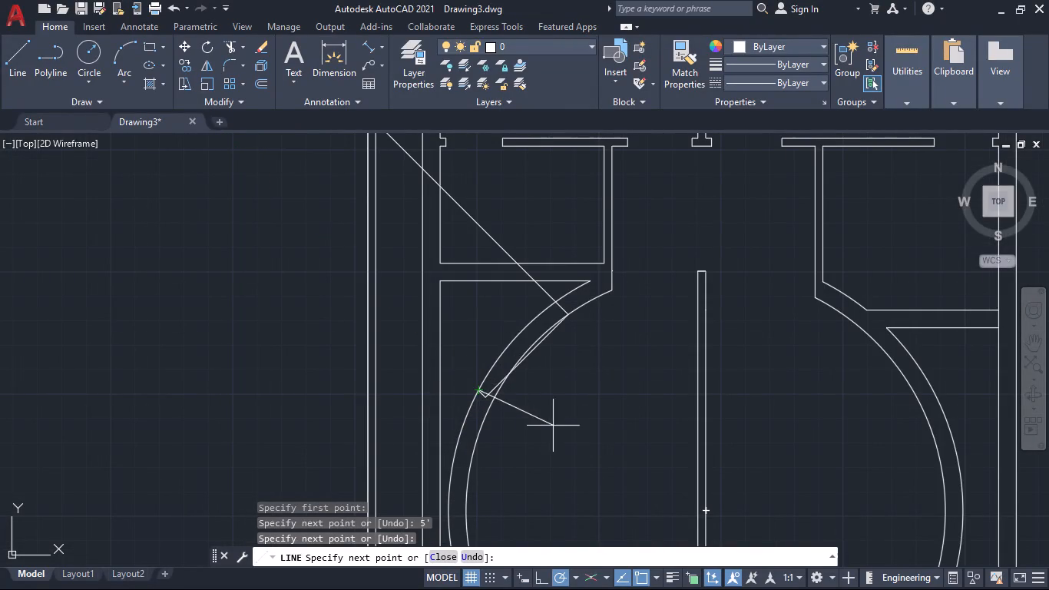
key(Escape)
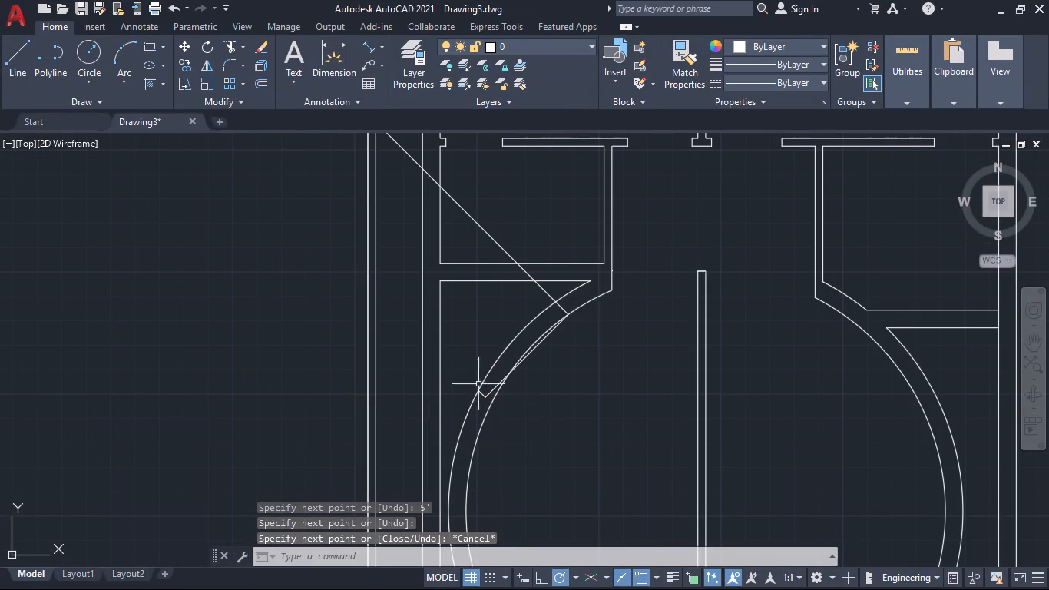
Extend the ring opening's south jamb line to the inner arc and remove the 5' line between the jambs.
middle_drag(551, 419, 576, 465)
text(tr)
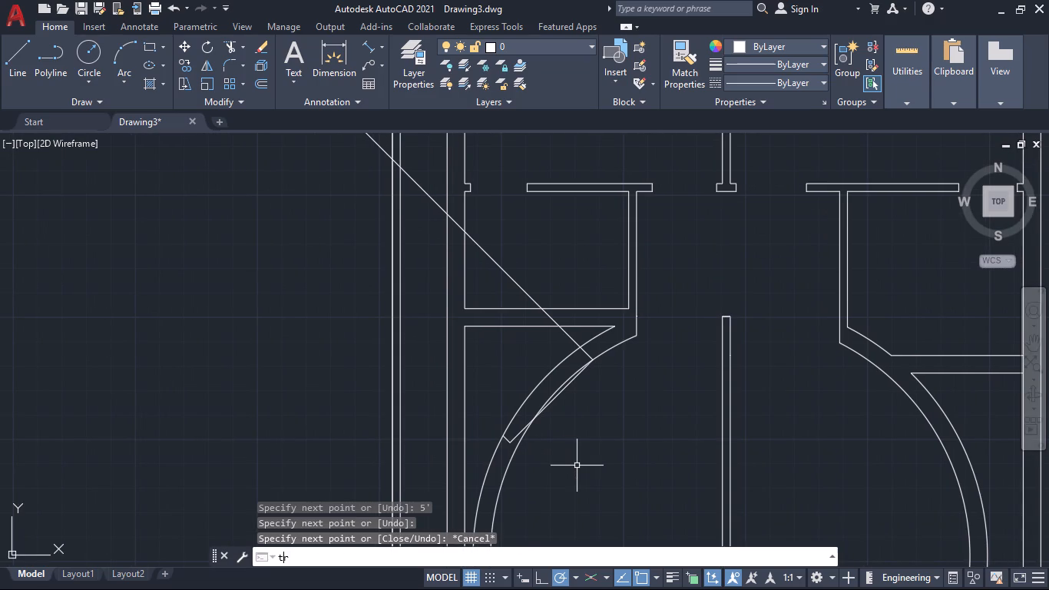
key(Return)
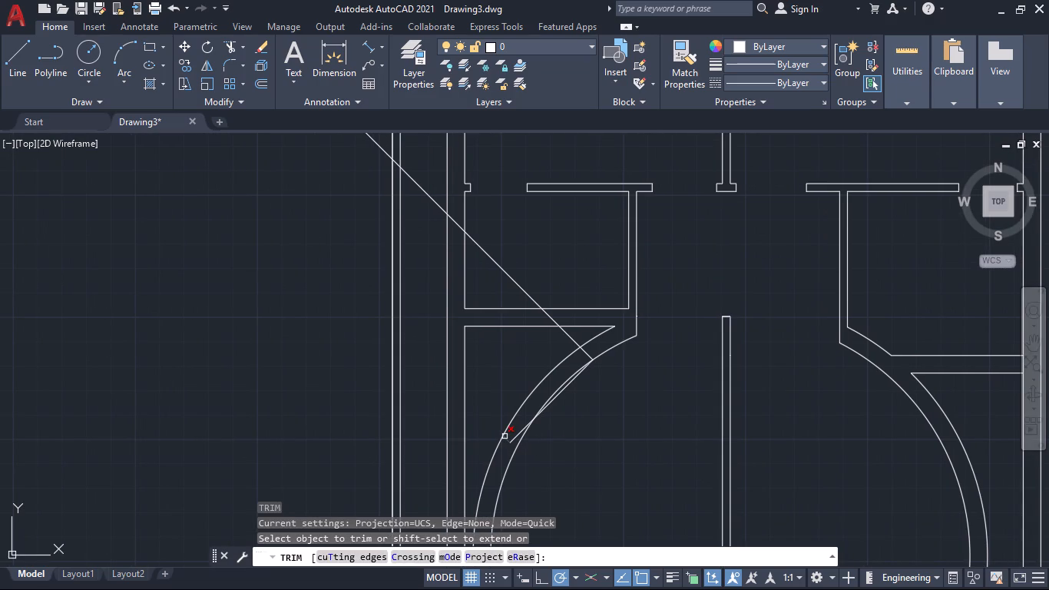
shift+click(508, 442)
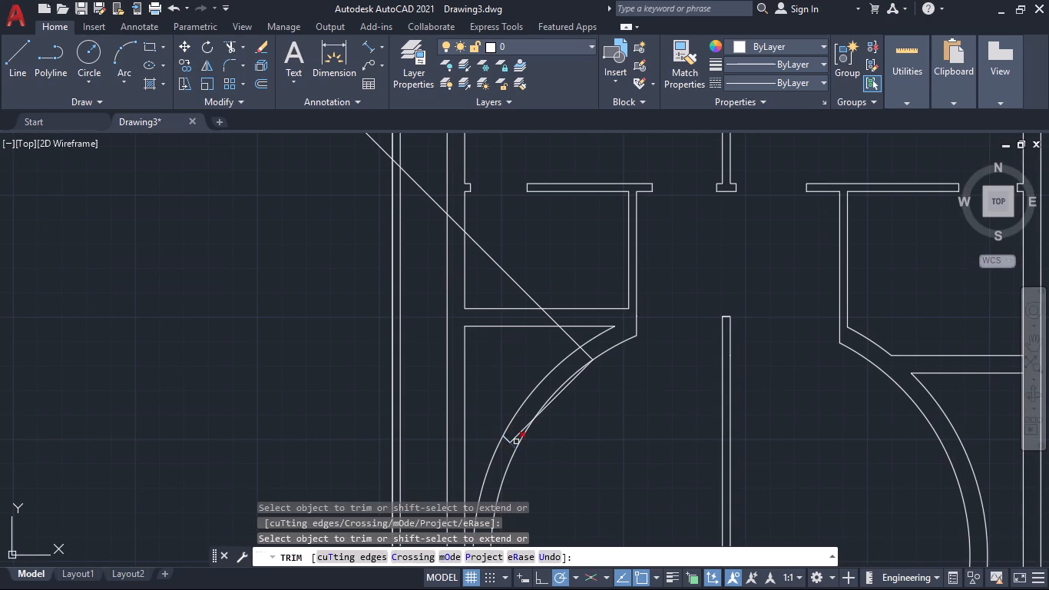
click(518, 433)
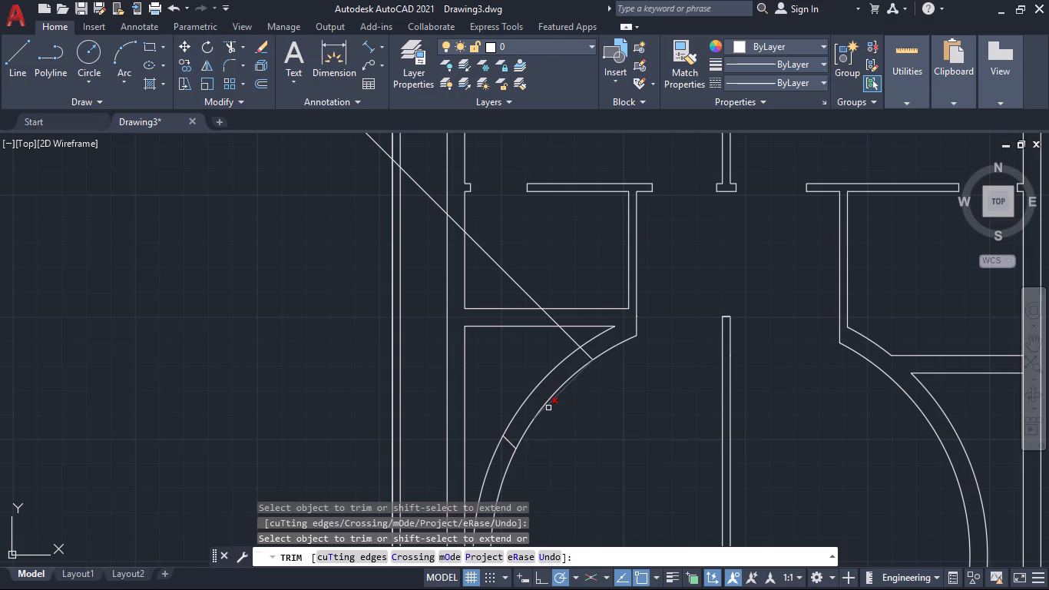
click(552, 403)
Trim the diagonal between the ring's outer arc and the west partition, and delete its remaining part northwest of the partition.
middle_drag(592, 399, 611, 473)
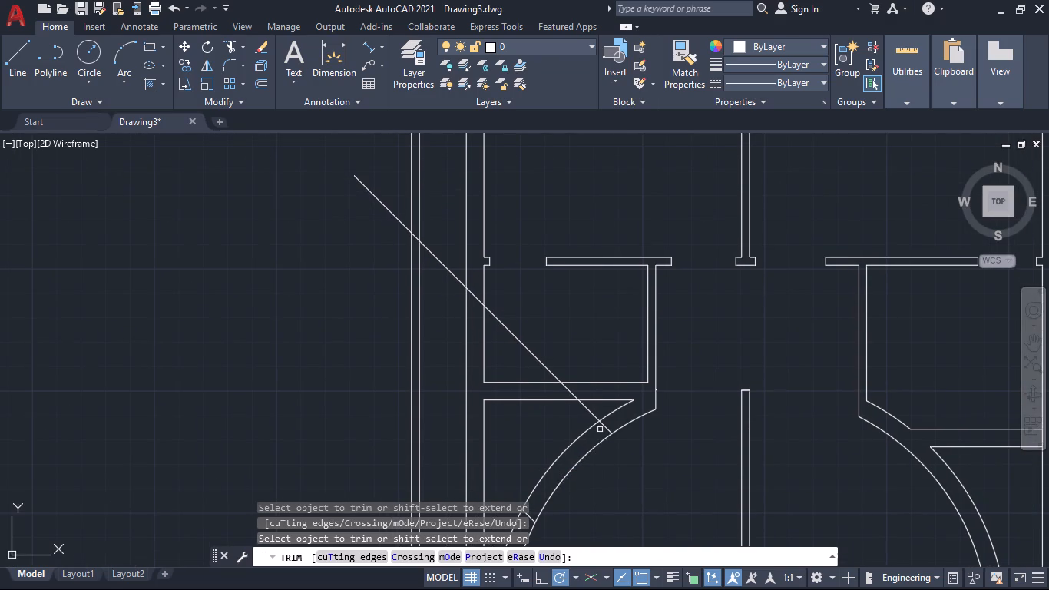
click(593, 416)
scroll(571, 369, down, 3)
middle_drag(594, 411, 575, 407)
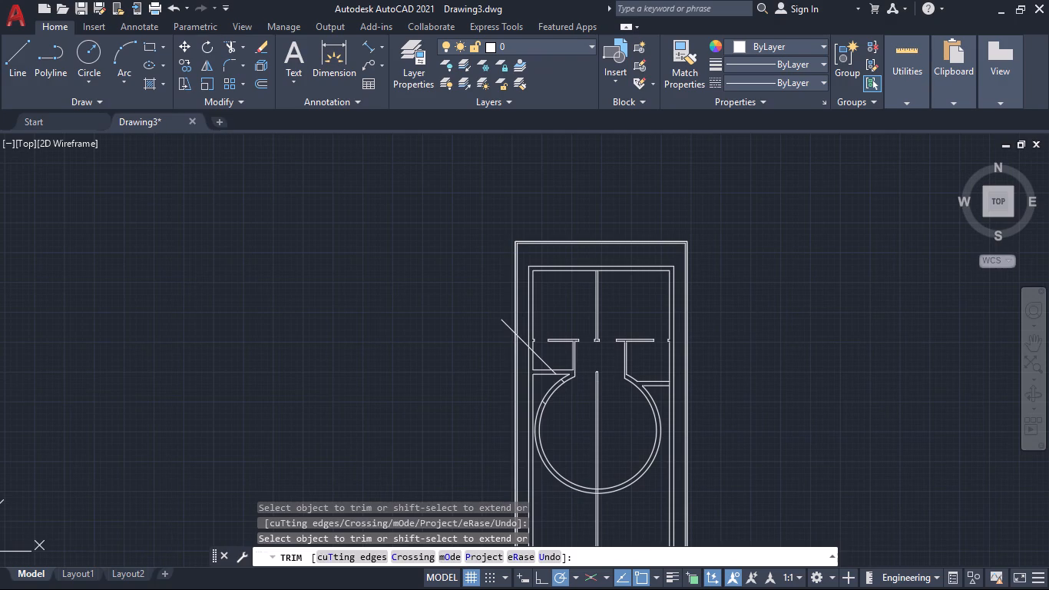
key(Escape)
click(548, 361)
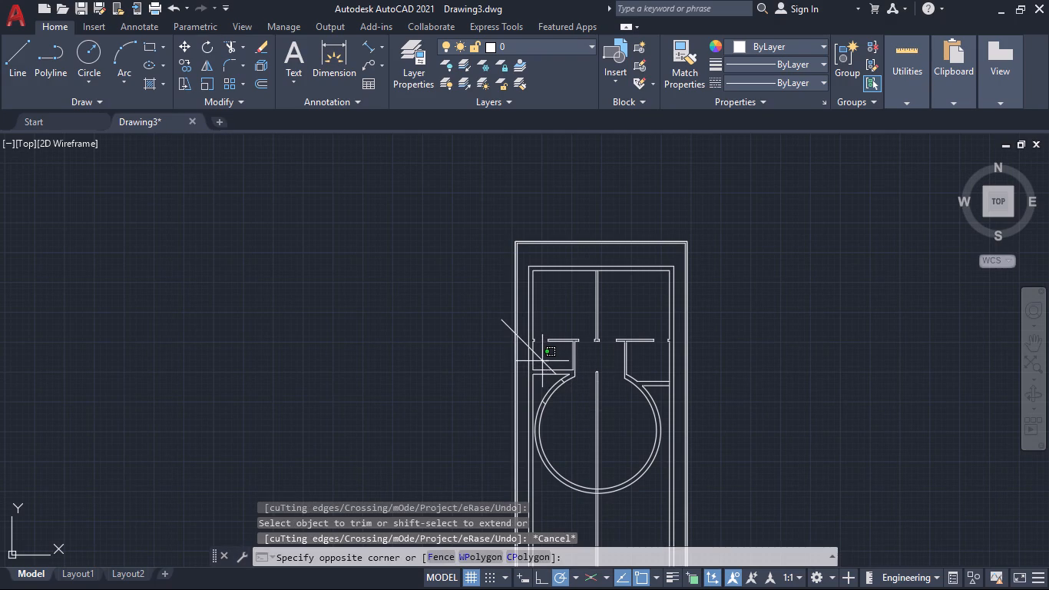
click(542, 361)
key(Delete)
Trim both ring arcs between the two jamb lines to open the doorway.
middle_drag(577, 414, 575, 445)
scroll(569, 429, up, 2)
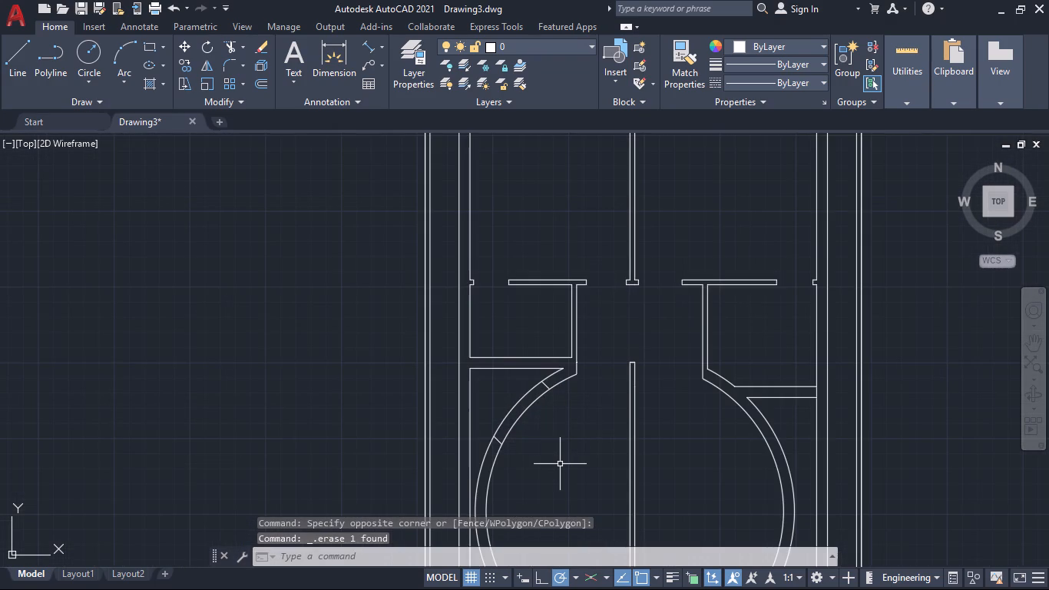
text(tr)
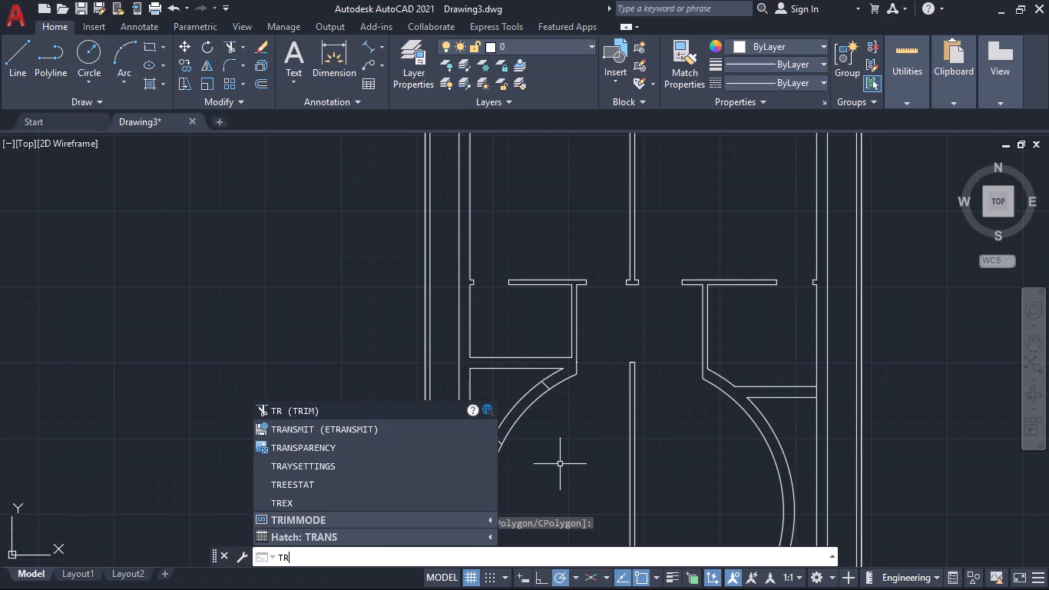
key(Return)
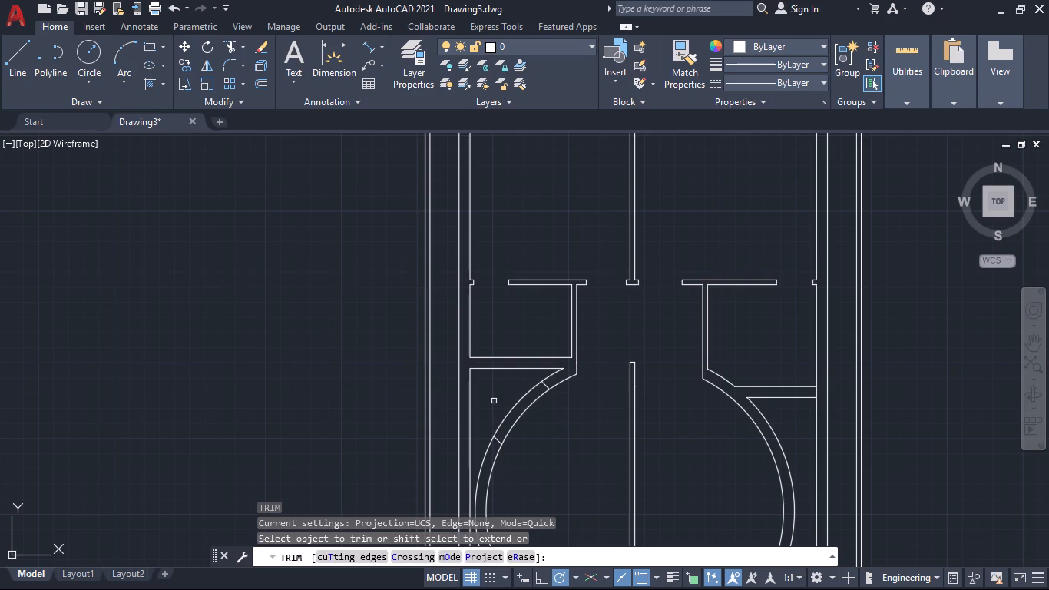
click(501, 408)
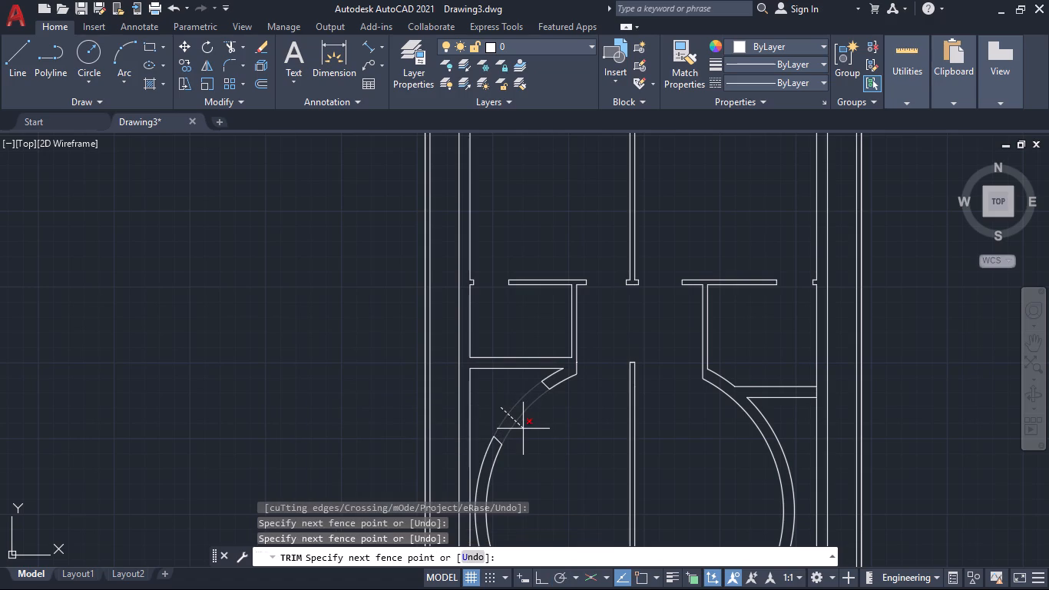
click(523, 429)
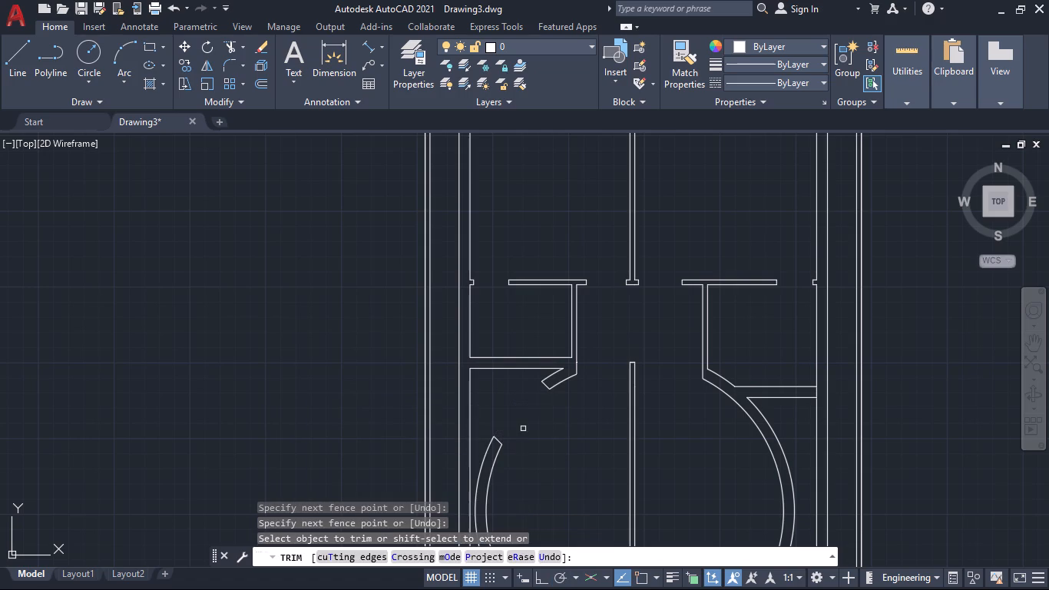
middle_drag(516, 389, 524, 410)
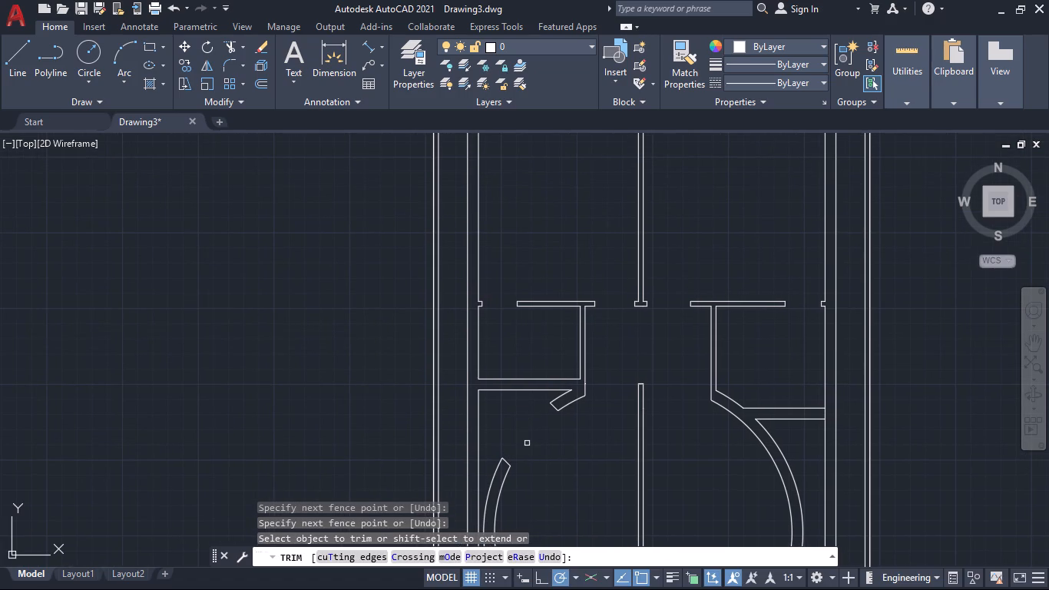
key(Escape)
Draw a line 2" along the north jamb from its inner-arc corner, continuing with a short segment at 225° into the opening.
key(l)
key(Return)
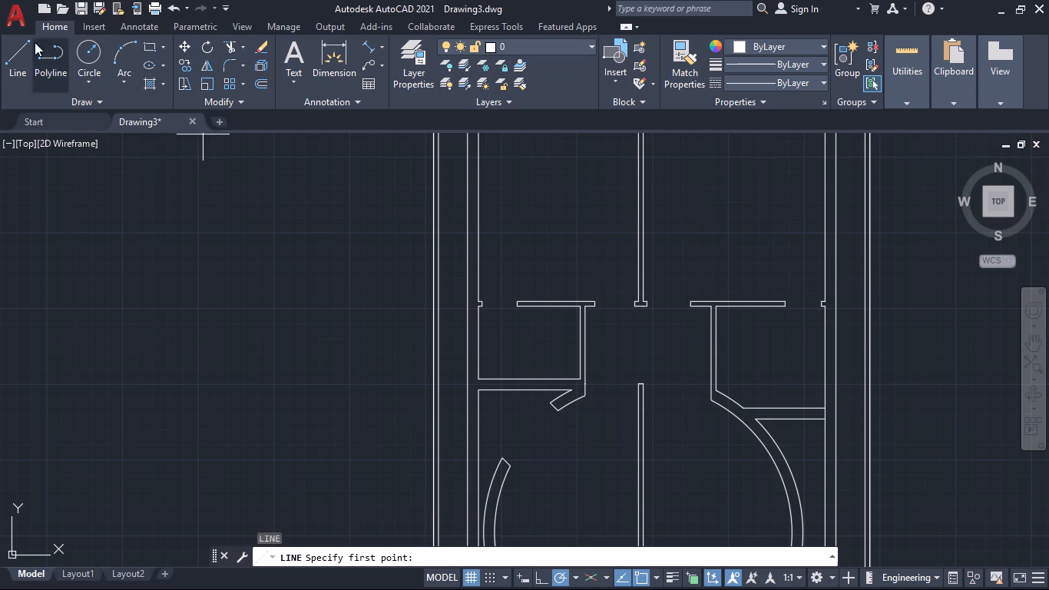
click(11, 55)
scroll(649, 388, up, 1)
middle_drag(492, 424, 511, 462)
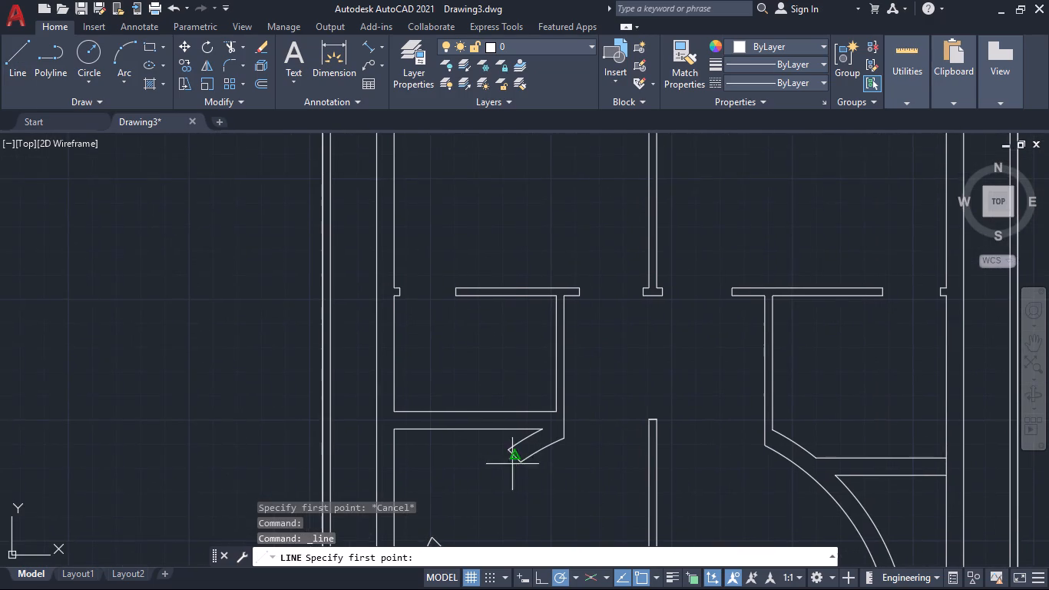
scroll(531, 476, up, 3)
click(489, 416)
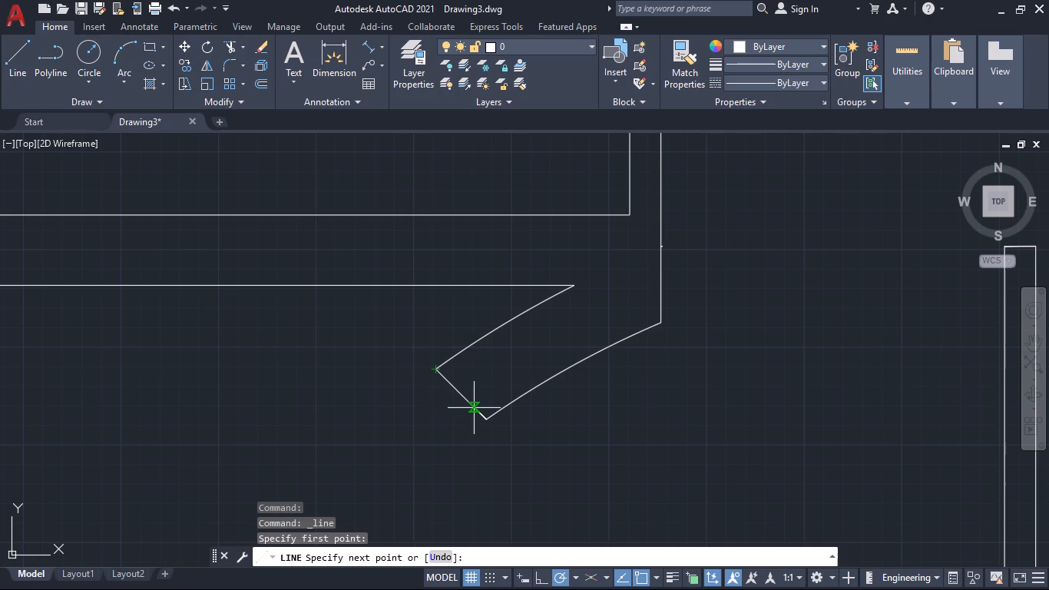
text(2")
key(Return)
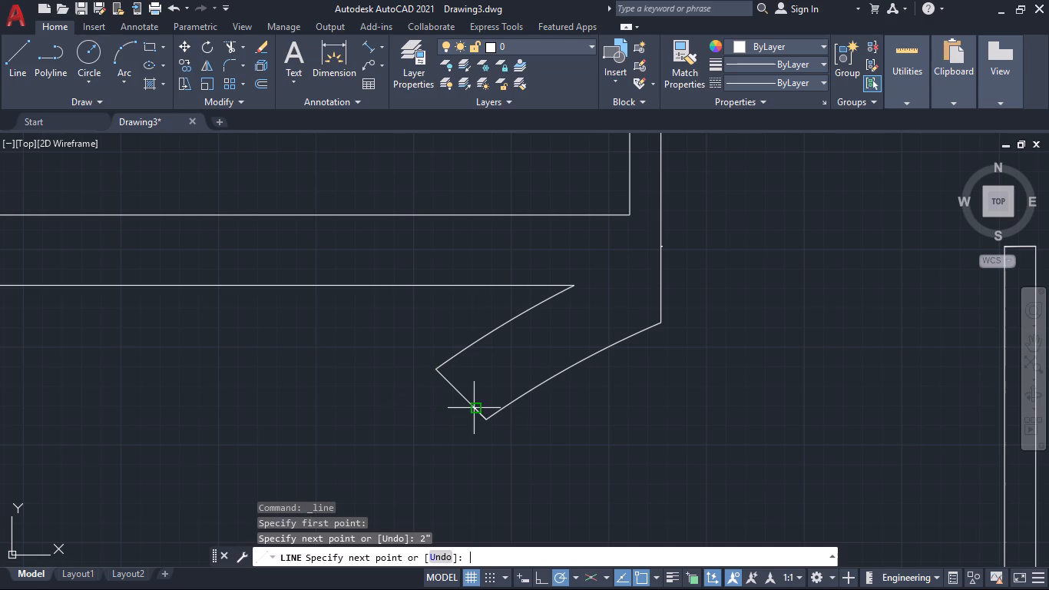
middle_drag(370, 482, 510, 226)
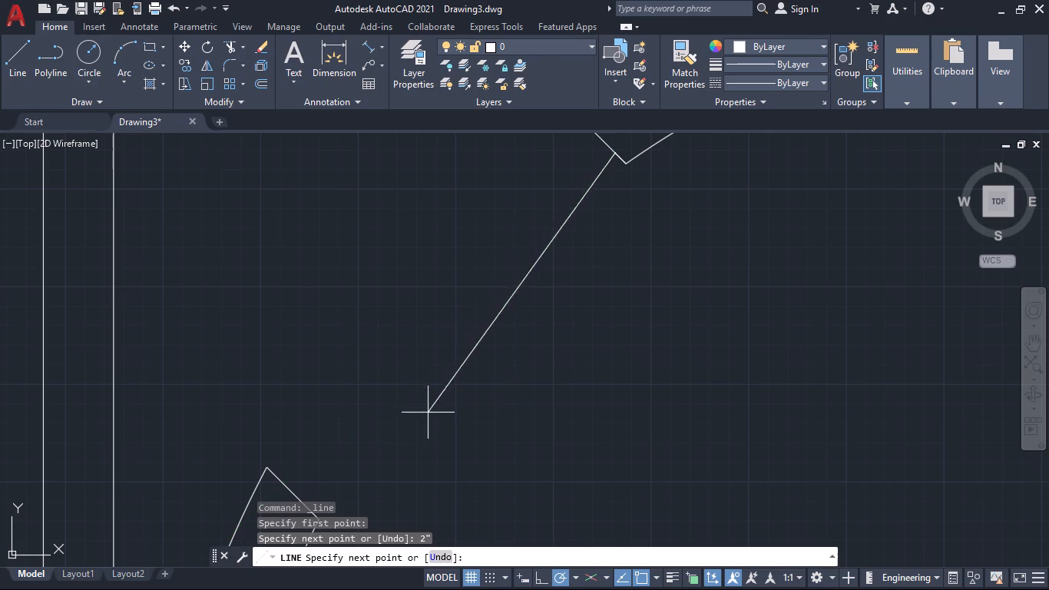
middle_drag(435, 419, 430, 468)
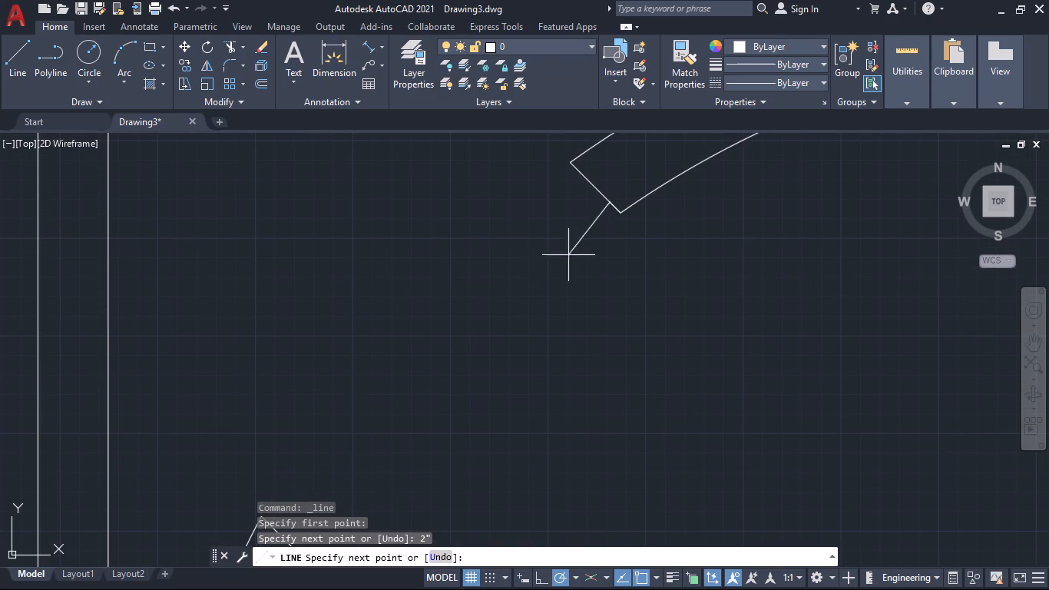
click(602, 209)
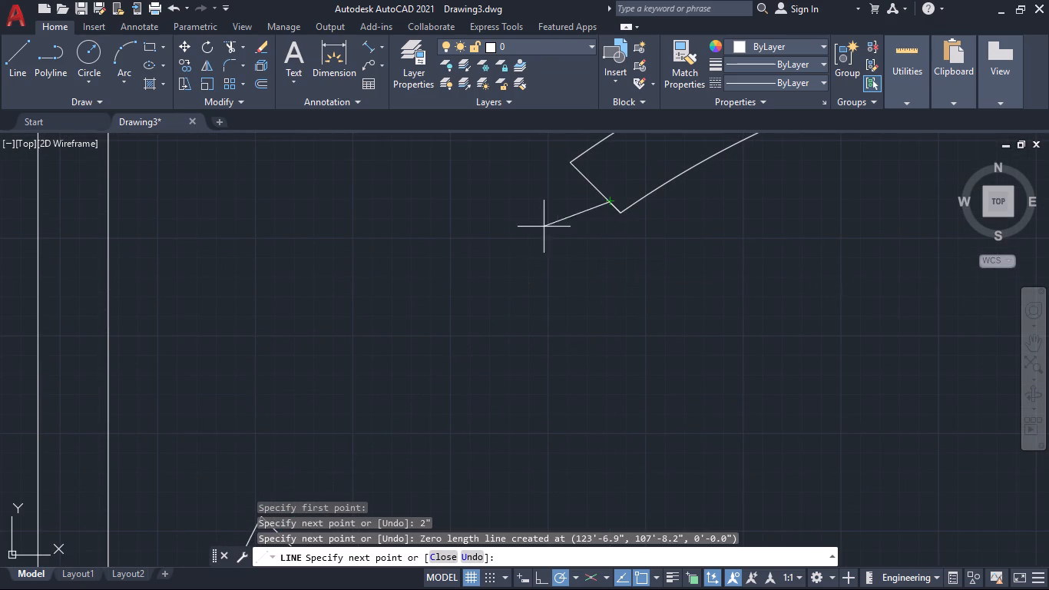
click(581, 232)
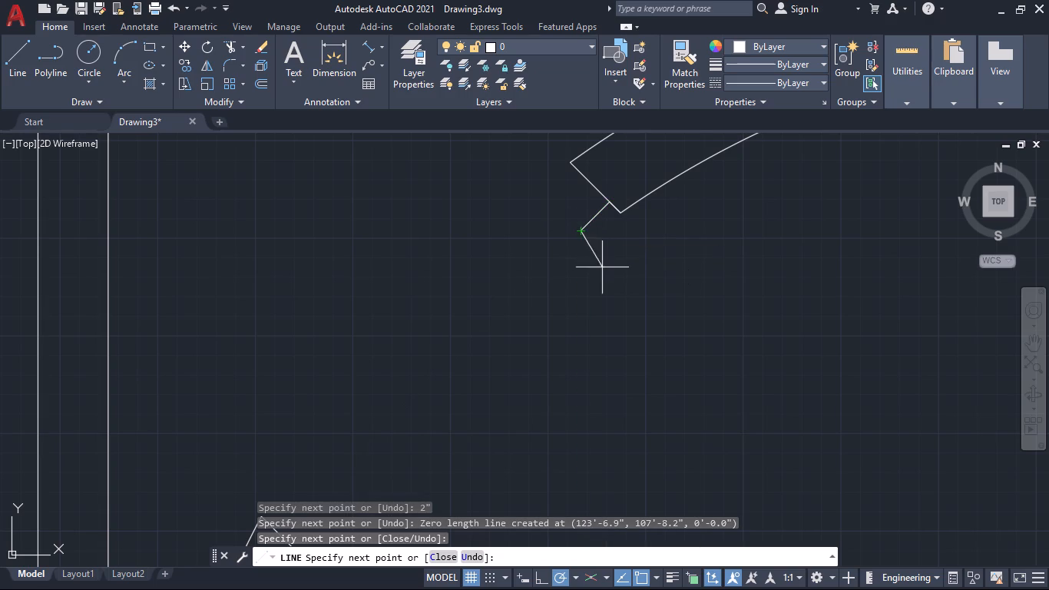
key(space)
Draw a line 2" along the north jamb from its outer-arc corner, continuing with a short segment at 225° into the opening.
key(space)
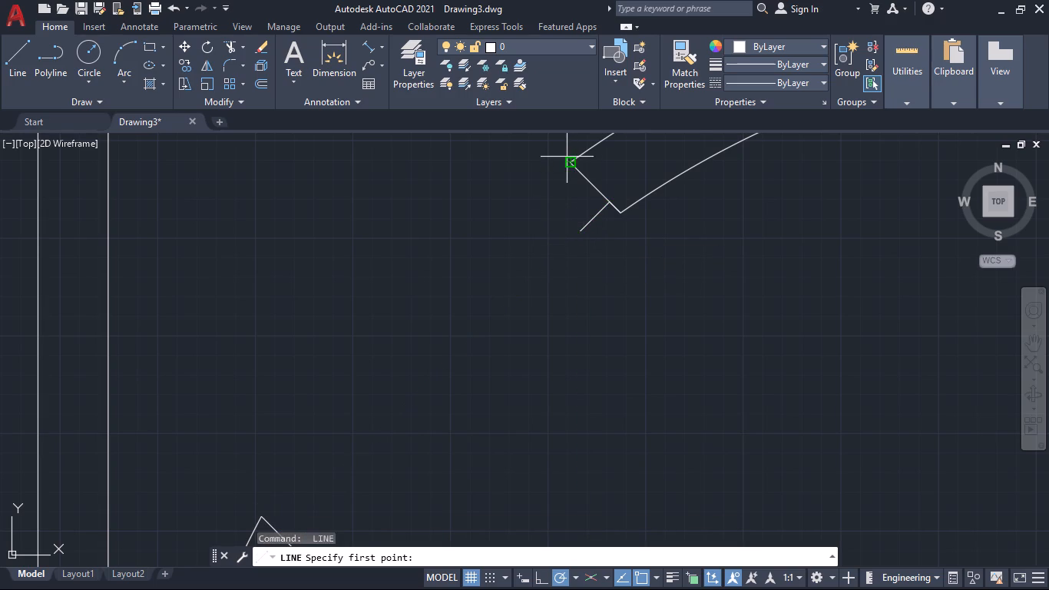
click(569, 167)
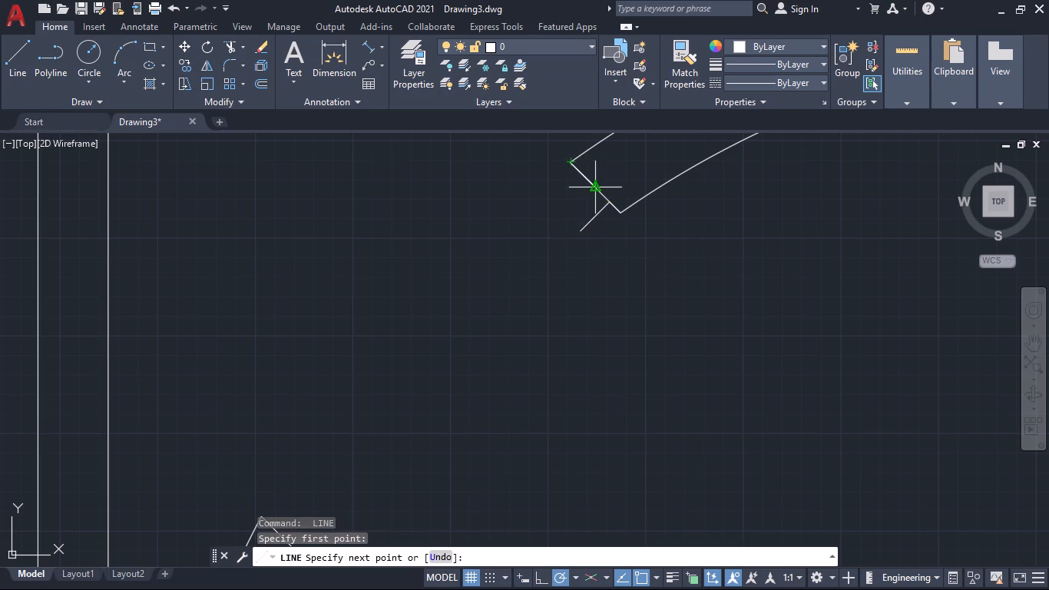
text(2")
key(Return)
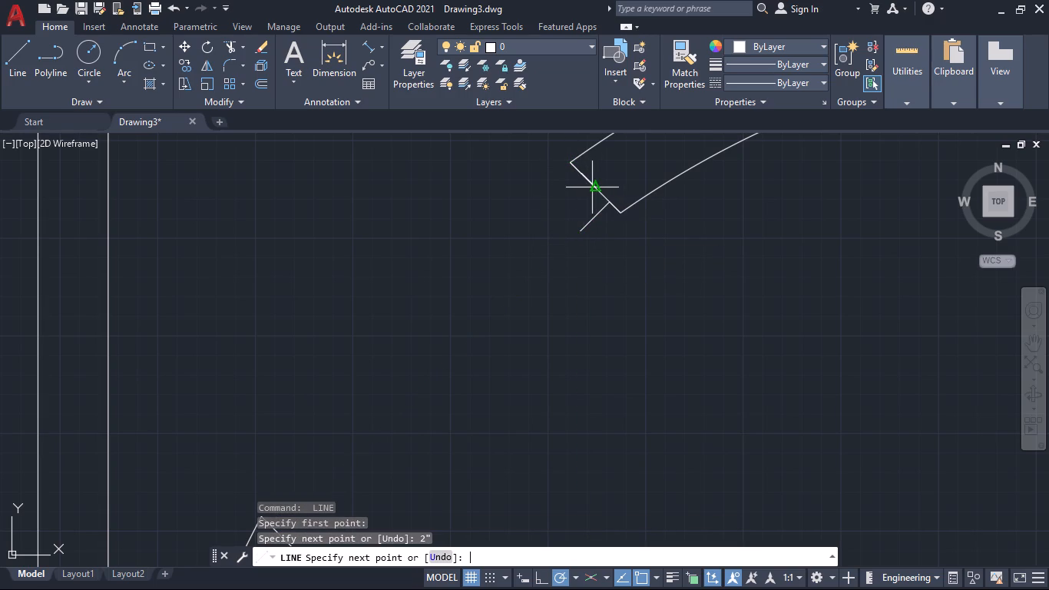
scroll(510, 238, down, 2)
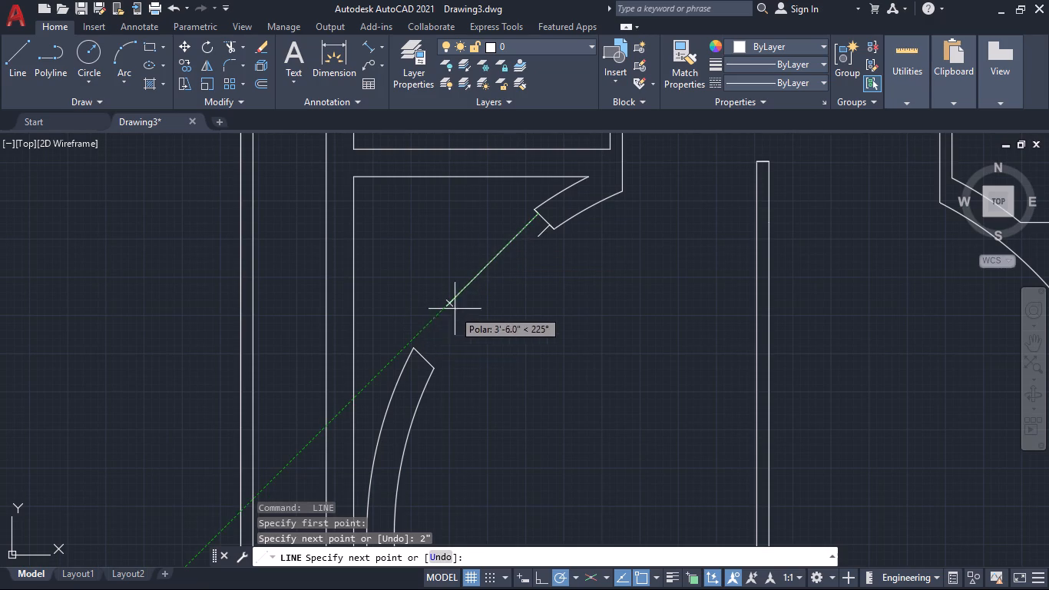
click(528, 227)
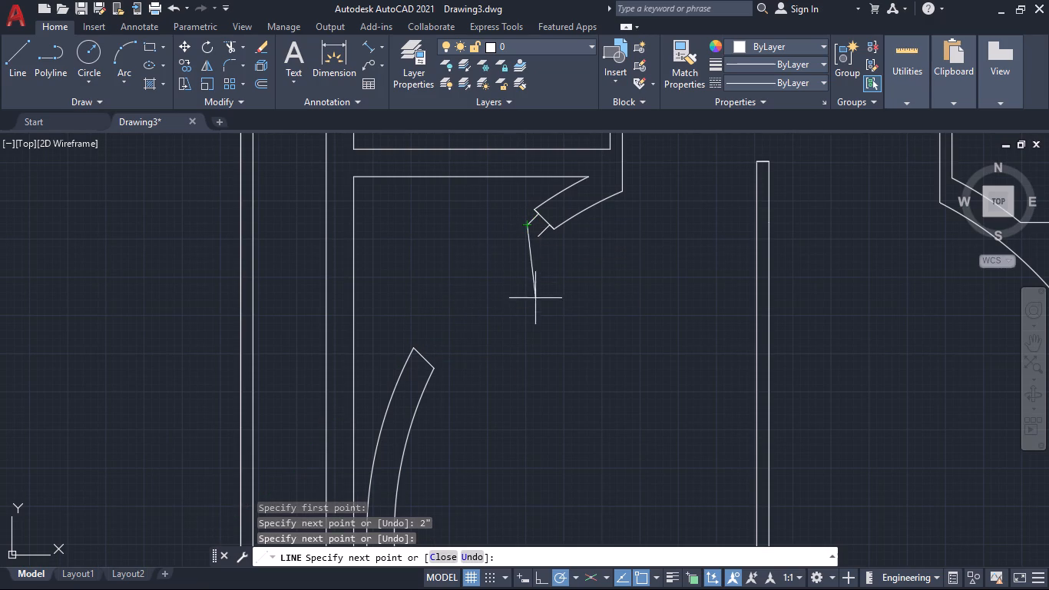
key(space)
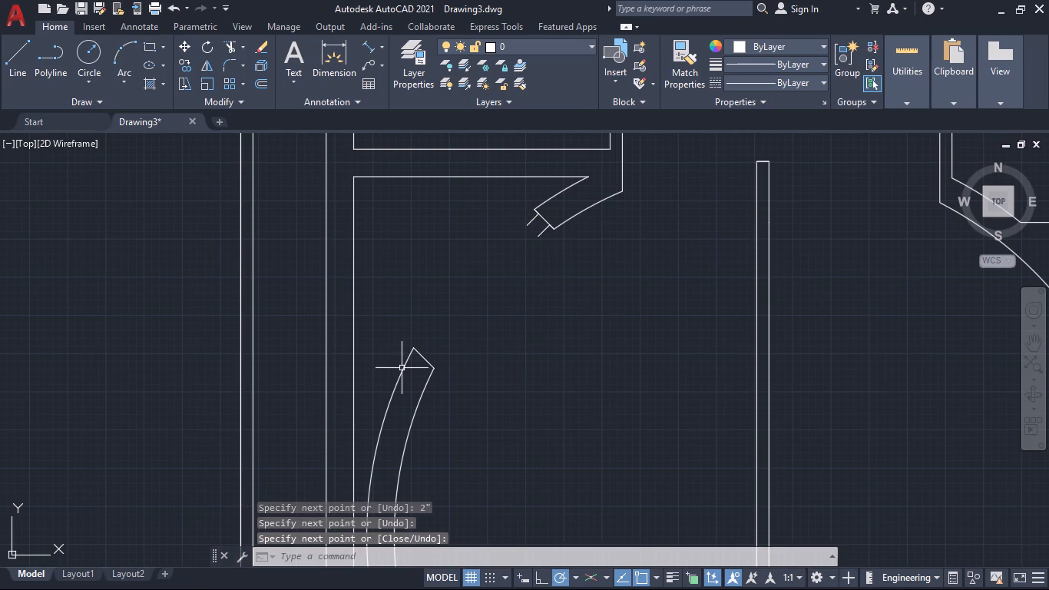
Draw a line 2" along the south jamb from its inner-arc corner, continuing about 1'8" at 45° into the opening.
scroll(422, 360, up, 2)
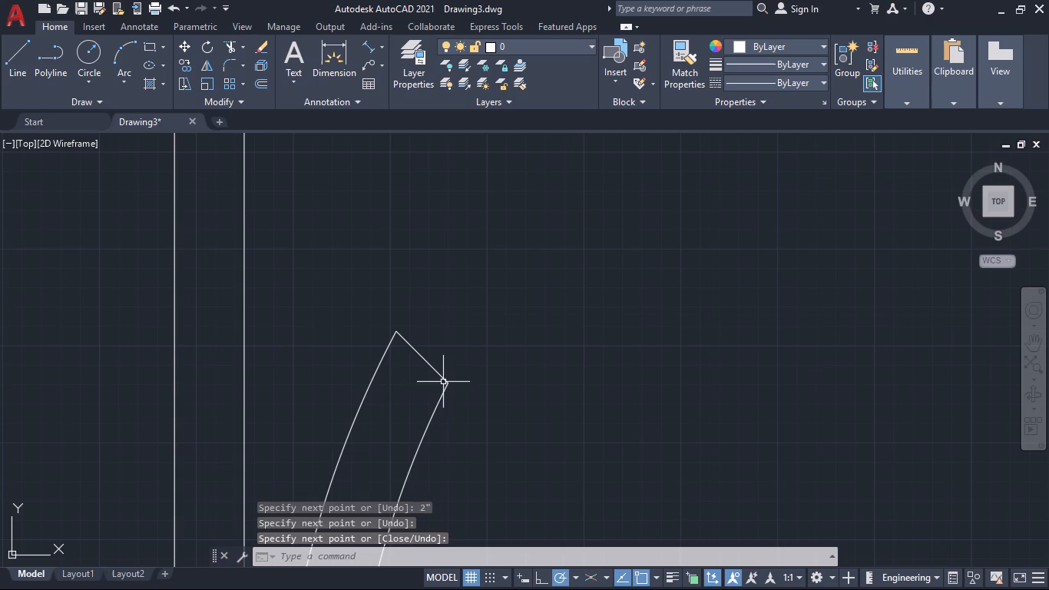
key(Return)
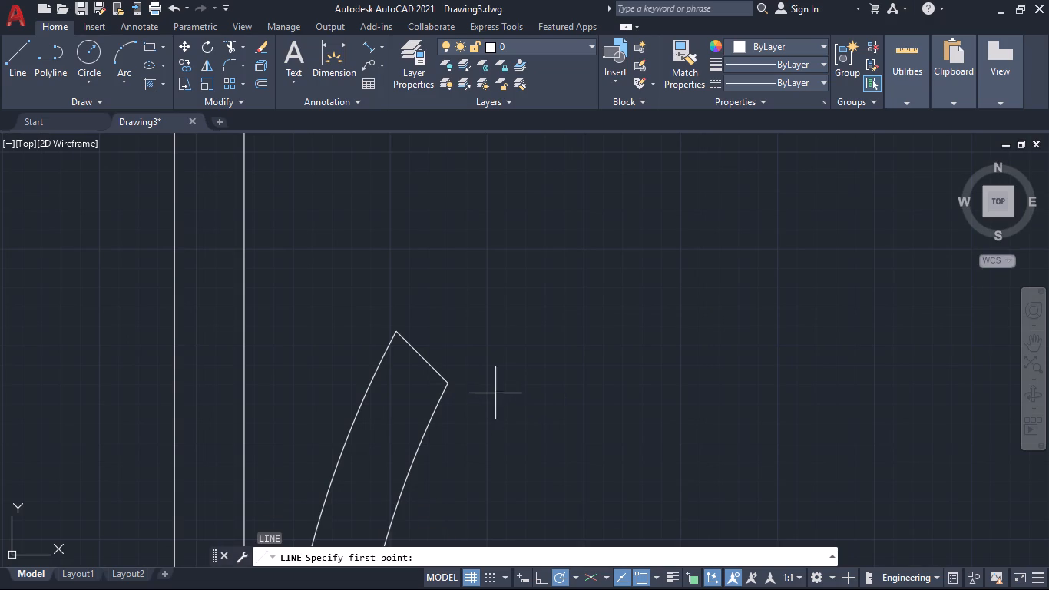
click(442, 383)
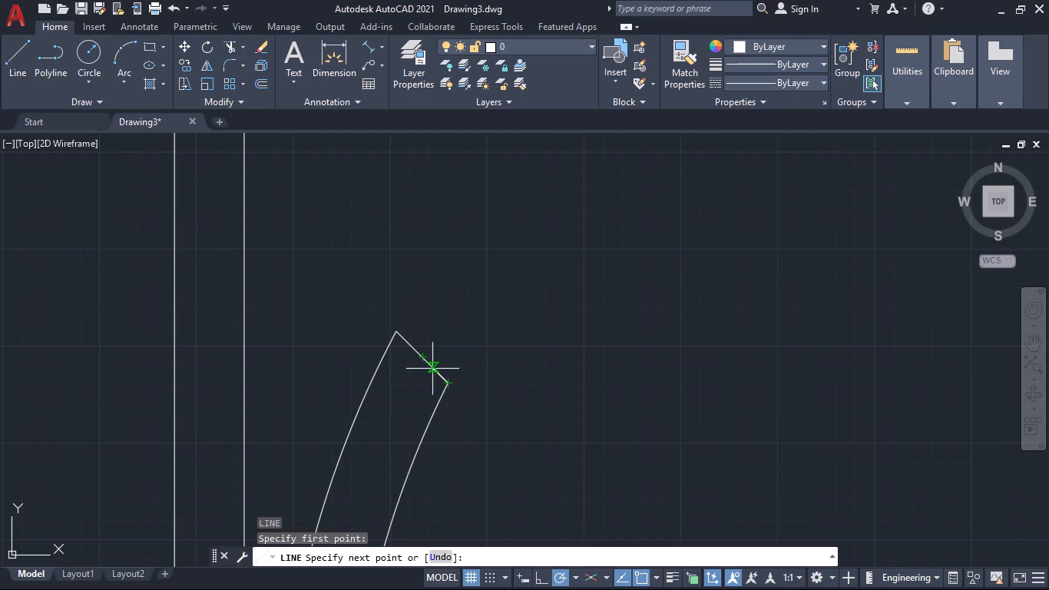
click(451, 383)
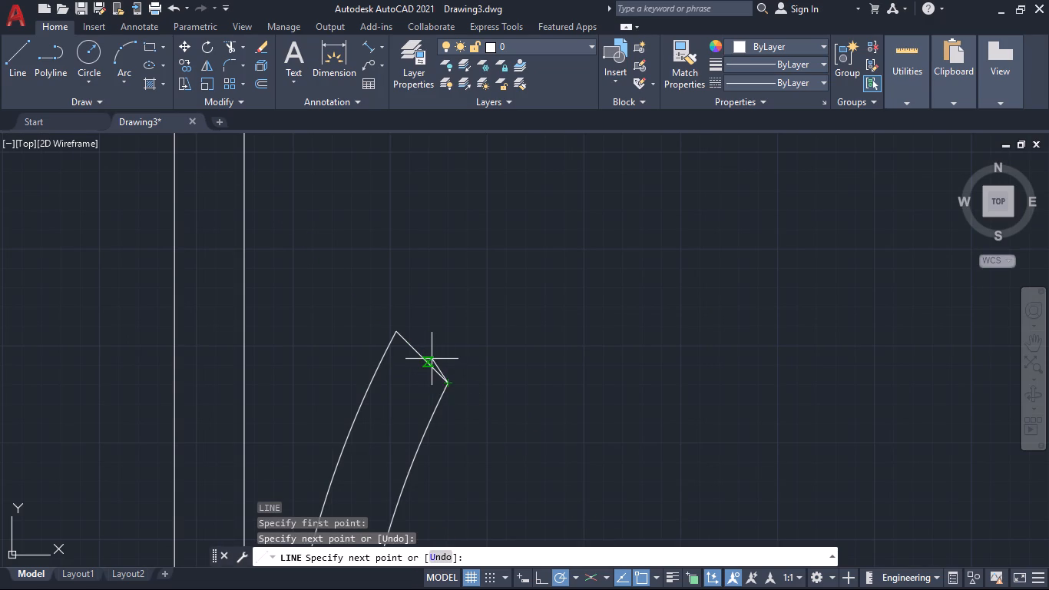
key(2)
key(shift+quotedbl)
key(Return)
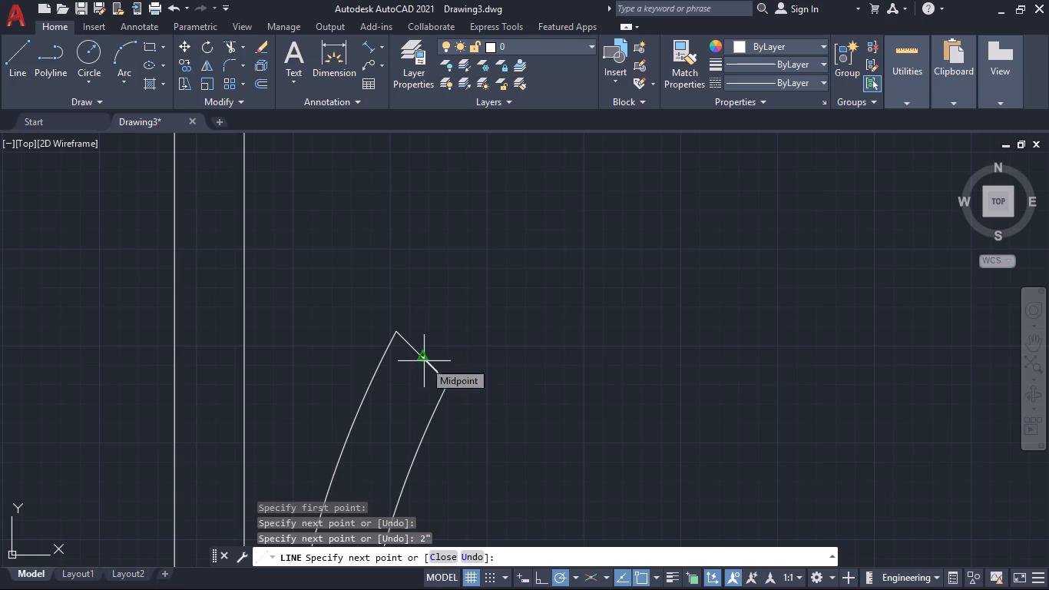
click(549, 260)
key(space)
Draw a line 2" along the south jamb from its outer-arc corner, continuing about 1'-6" at 45° into the opening.
key(space)
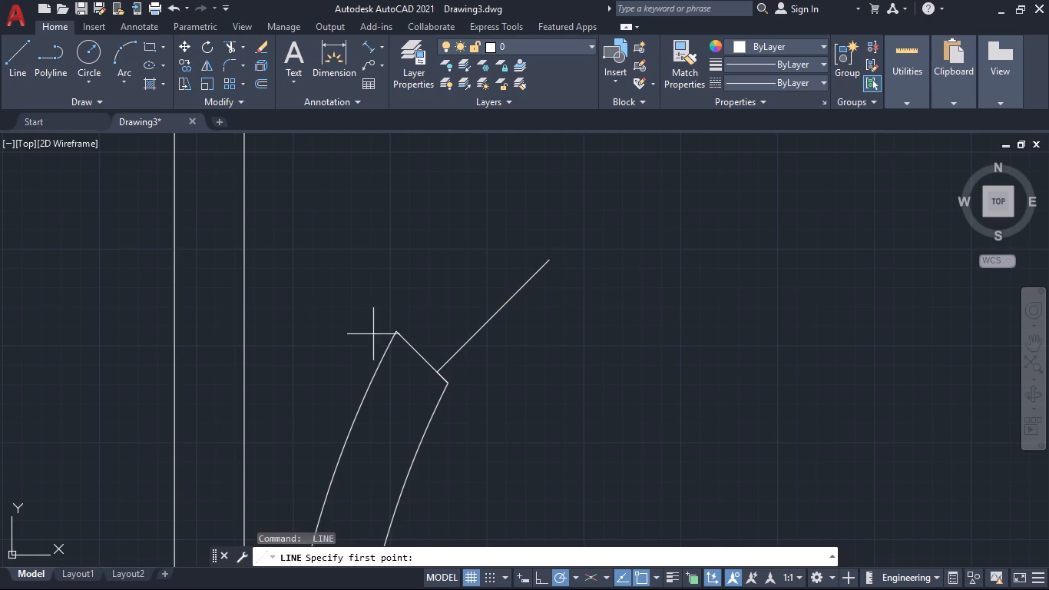
click(394, 333)
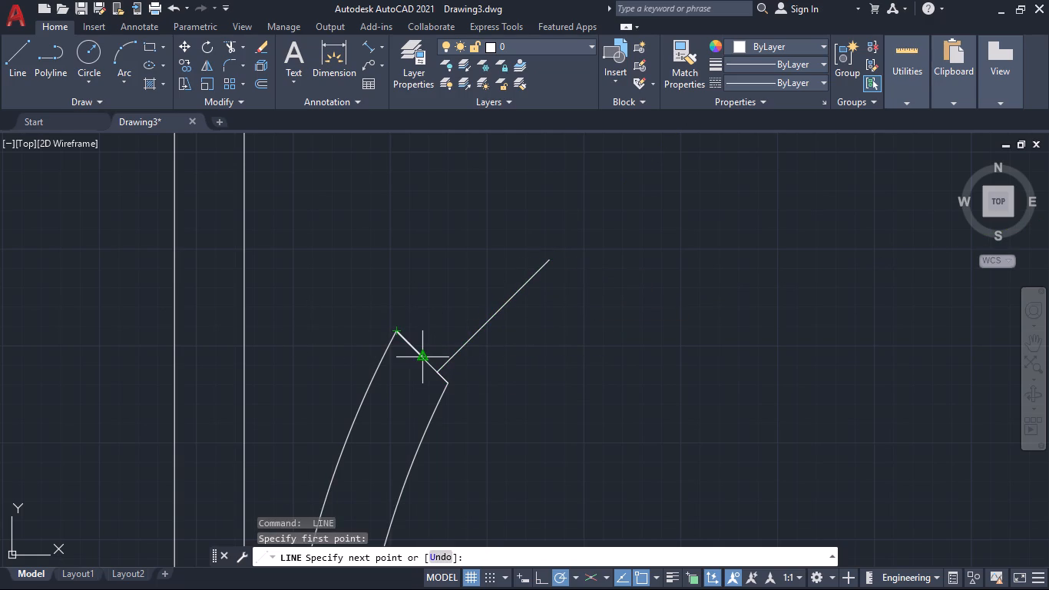
key(2)
key(apostrophe)
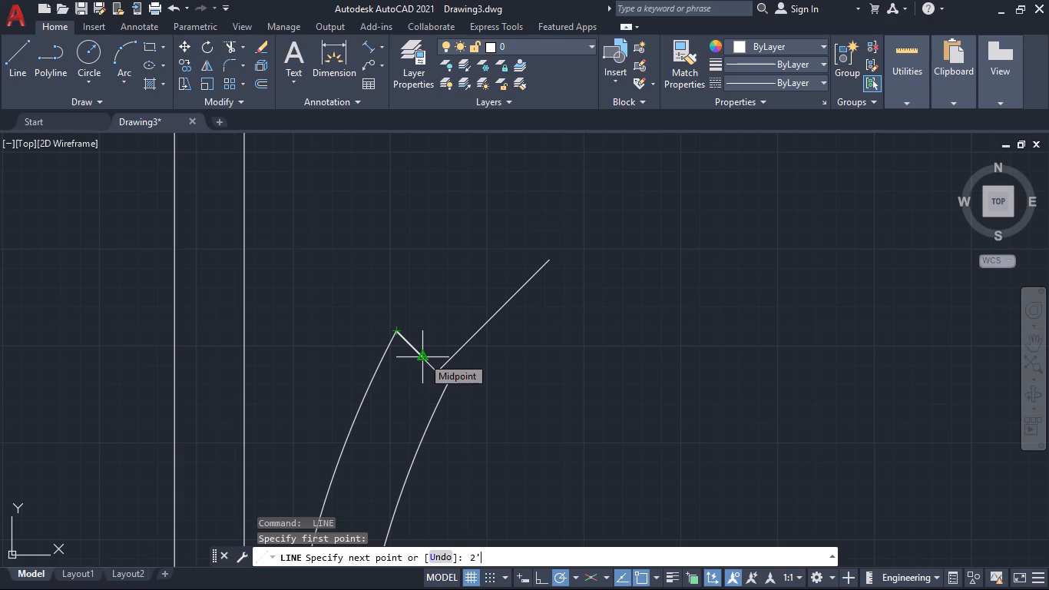
key(BackSpace)
key(shift+quotedbl)
key(Return)
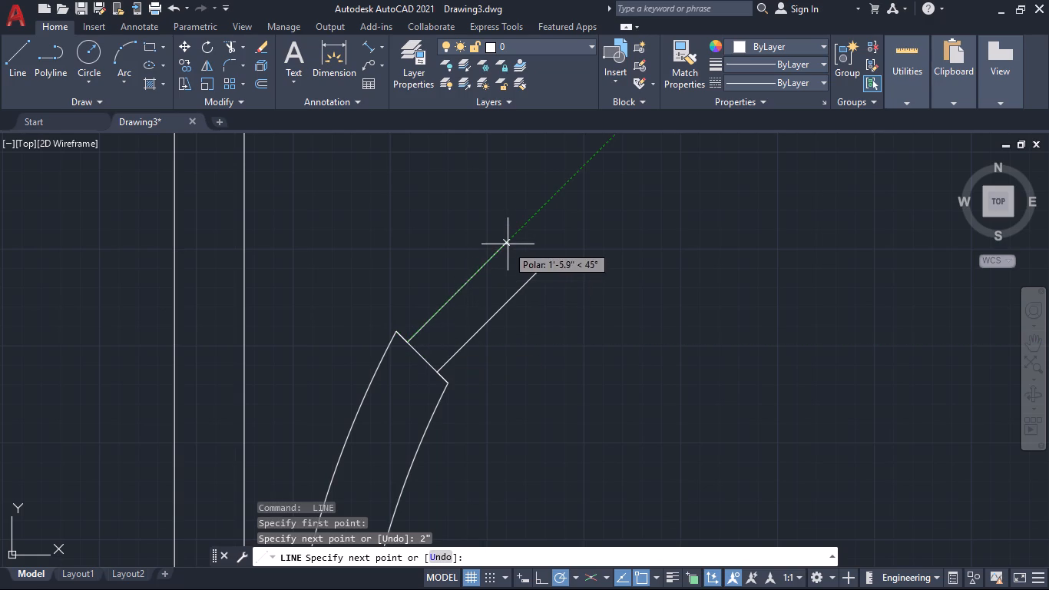
click(508, 243)
scroll(614, 295, down, 2)
key(space)
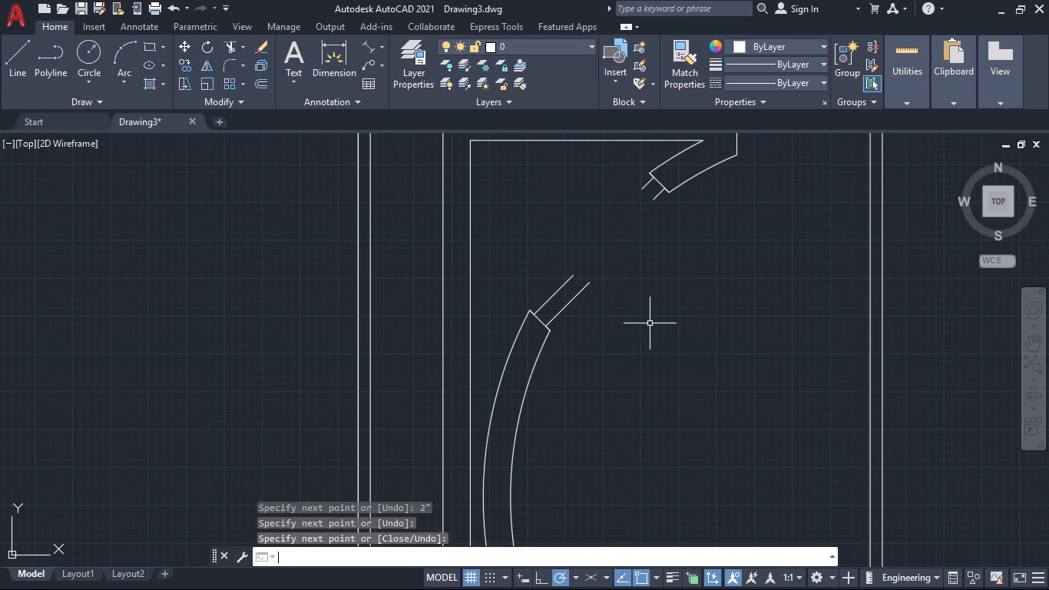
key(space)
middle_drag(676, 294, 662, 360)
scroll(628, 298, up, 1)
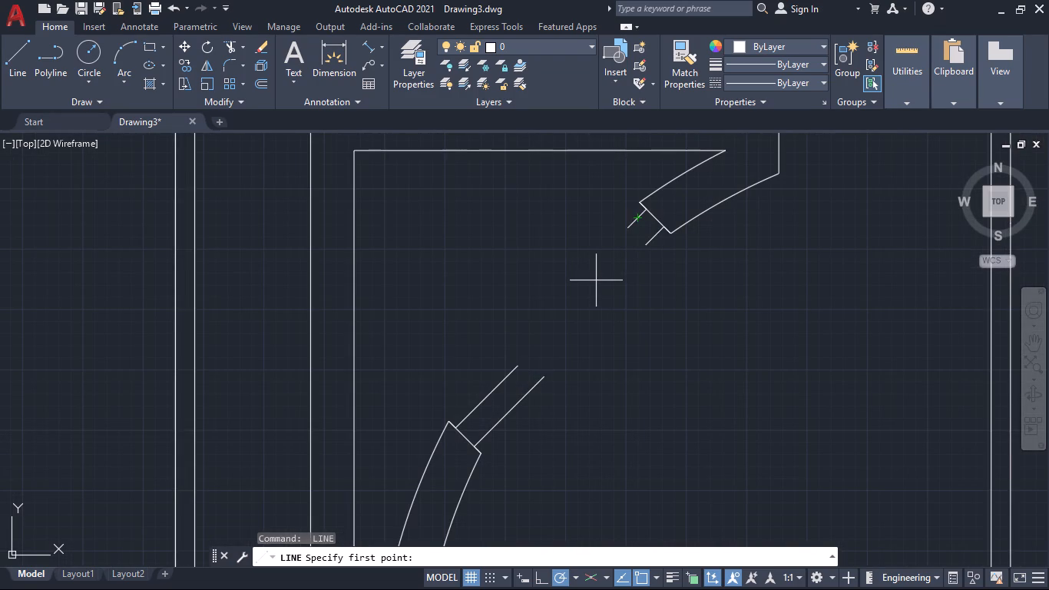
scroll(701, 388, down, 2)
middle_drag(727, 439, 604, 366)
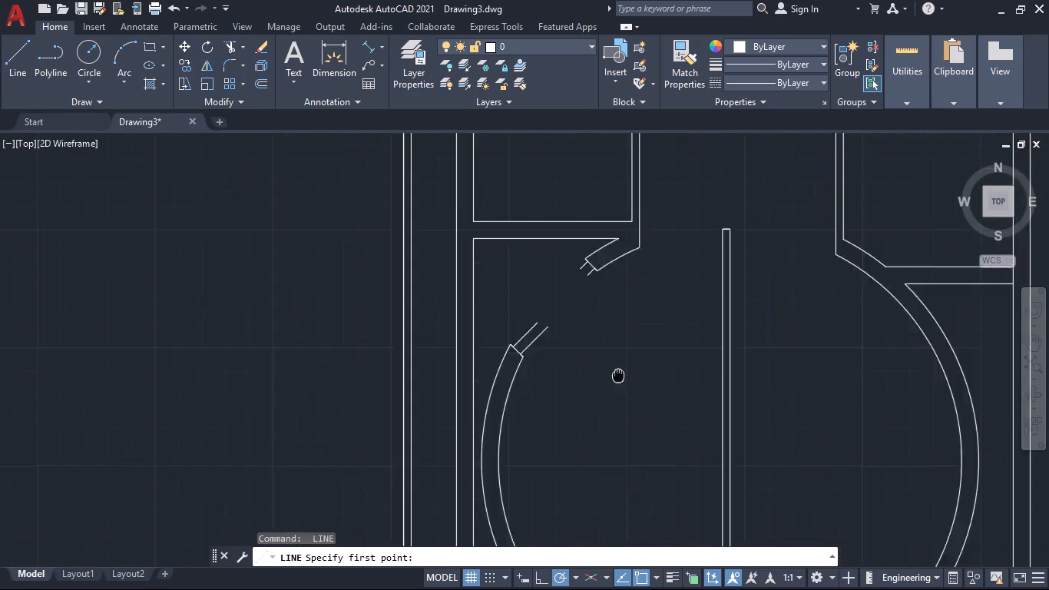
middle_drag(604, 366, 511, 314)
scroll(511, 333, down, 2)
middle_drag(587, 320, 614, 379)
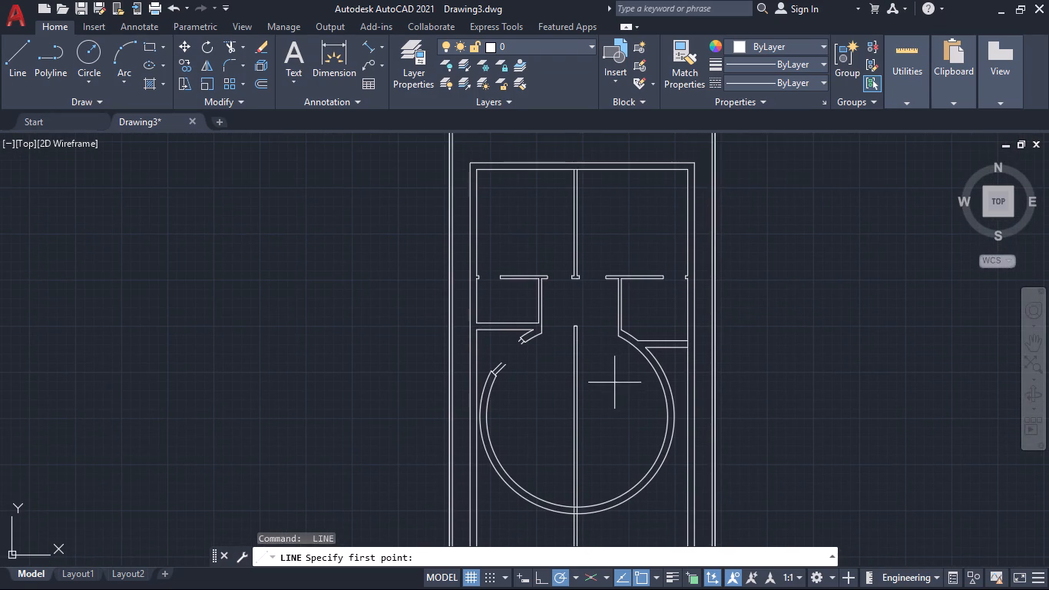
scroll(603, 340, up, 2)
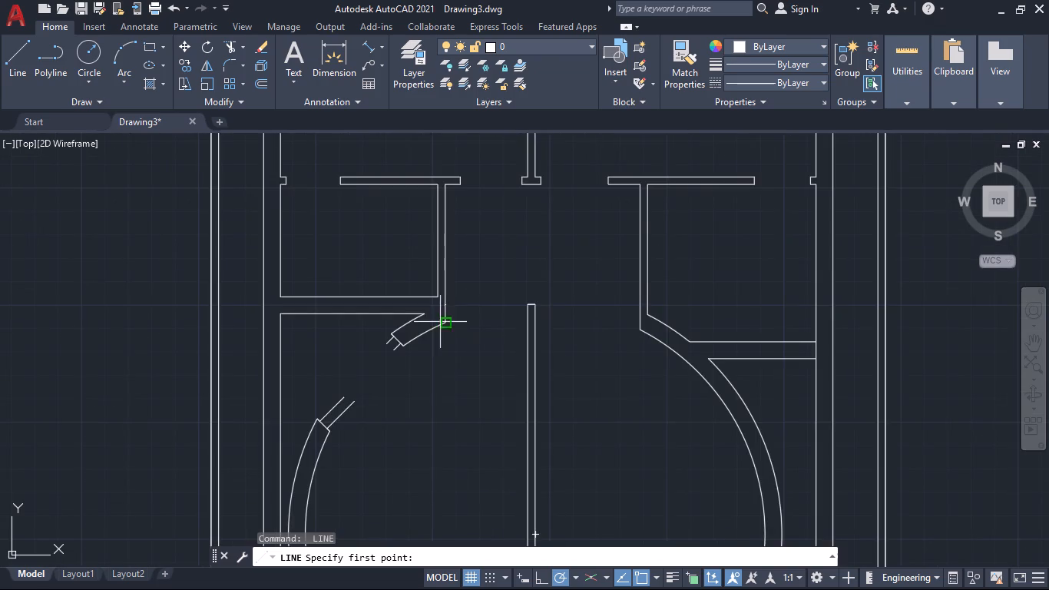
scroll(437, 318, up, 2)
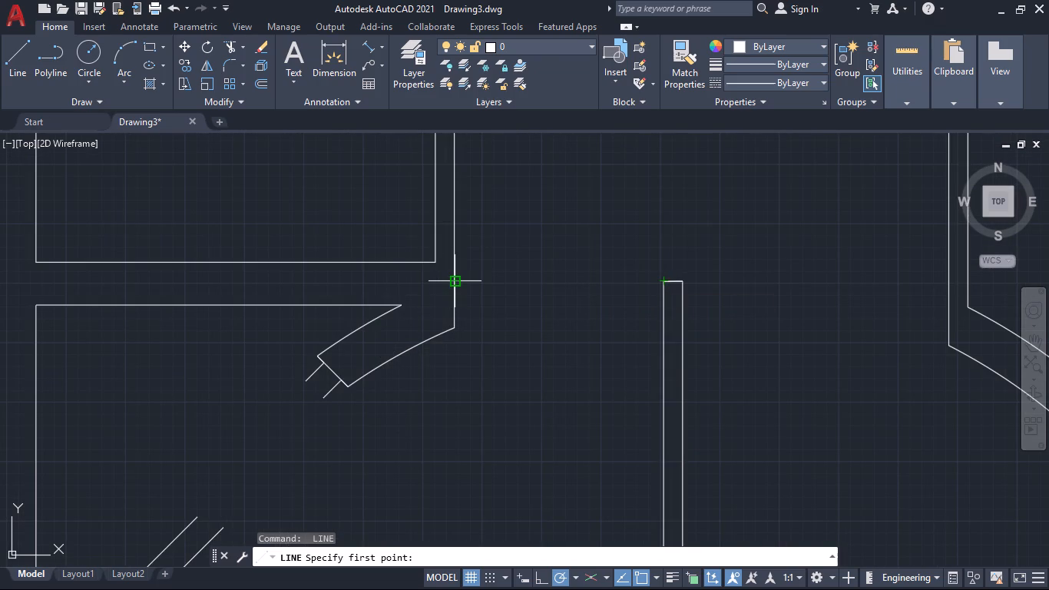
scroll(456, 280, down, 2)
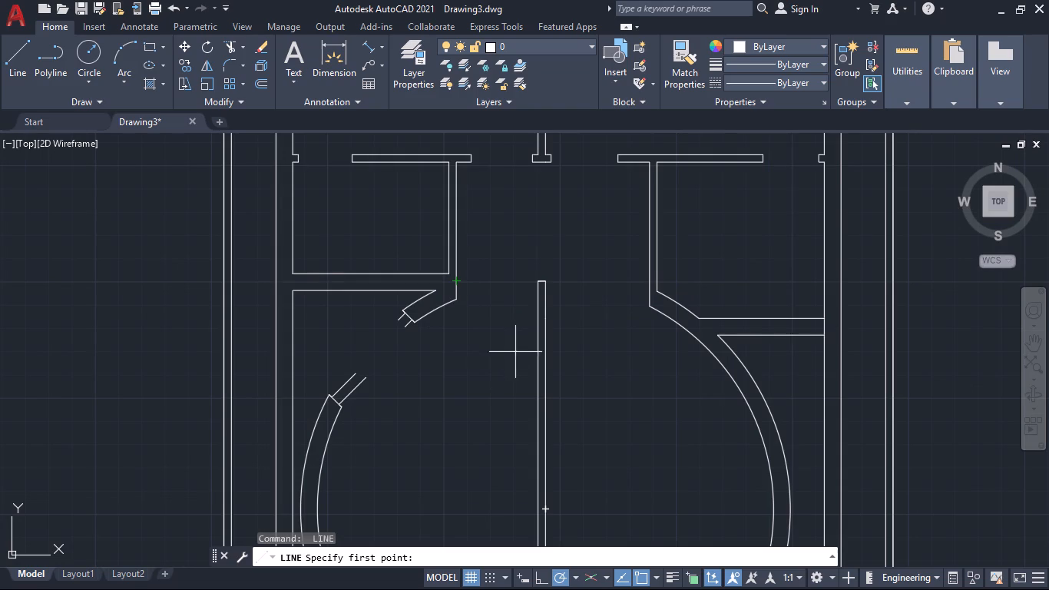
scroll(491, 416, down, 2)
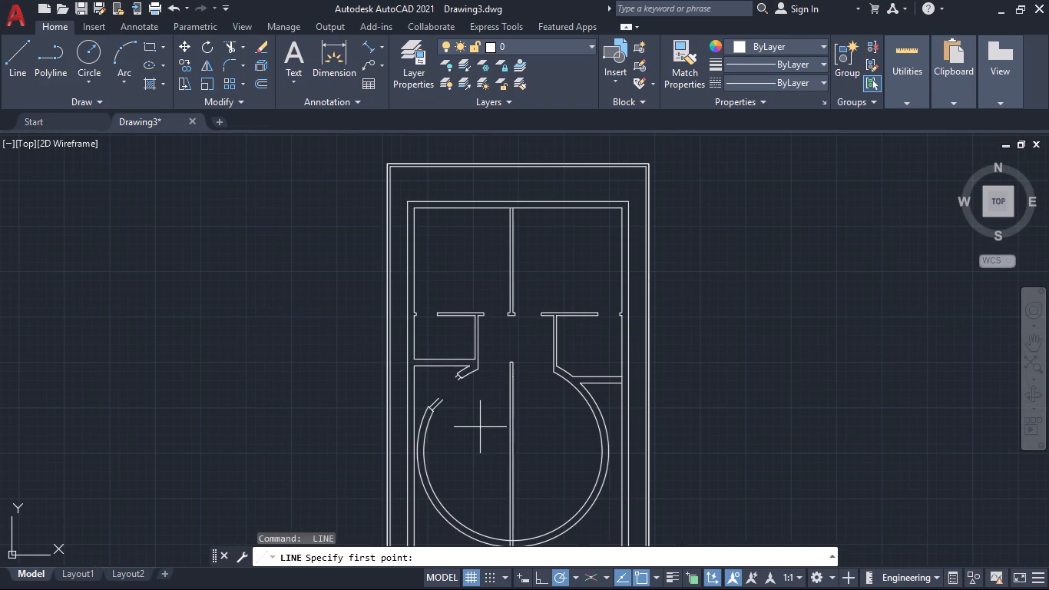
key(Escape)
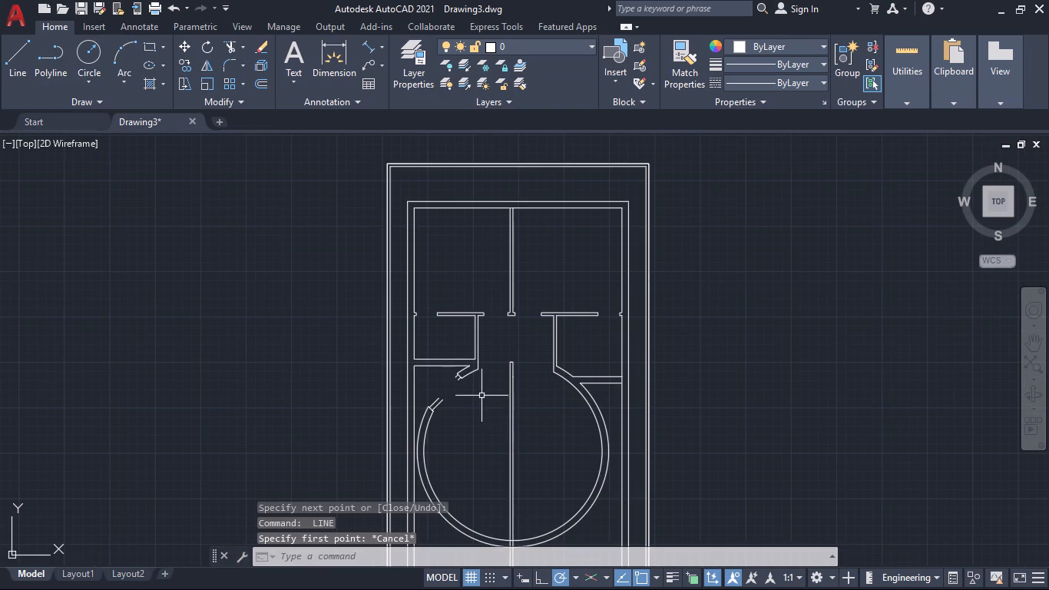
Draw a circle of about 10'-4.6" radius from the ring's centre through the south jamb point 2" from its inner-arc corner.
scroll(481, 396, up, 2)
middle_drag(471, 403, 581, 396)
middle_drag(529, 406, 535, 383)
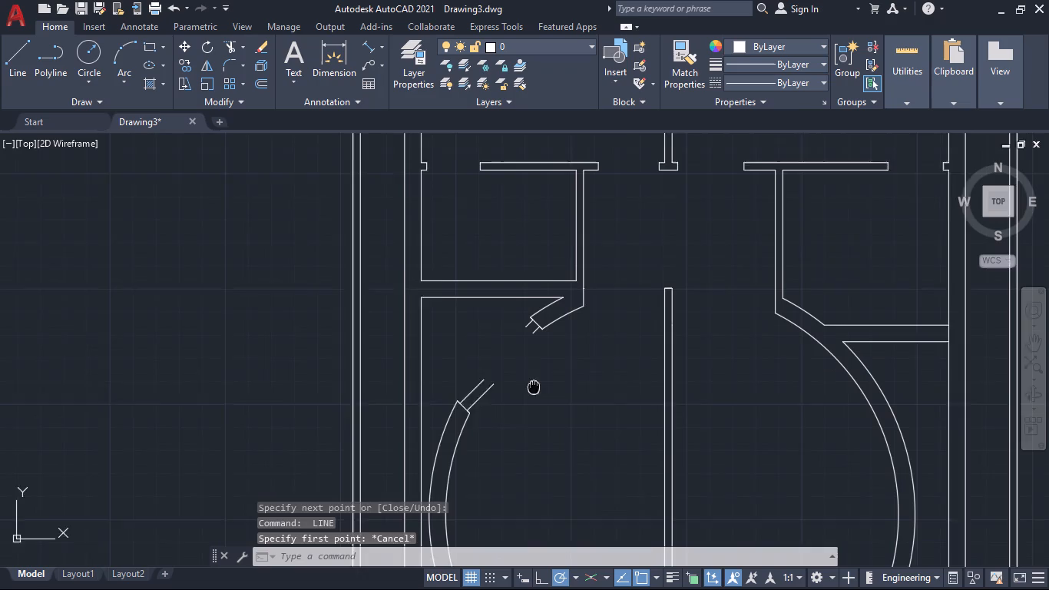
middle_drag(535, 383, 534, 343)
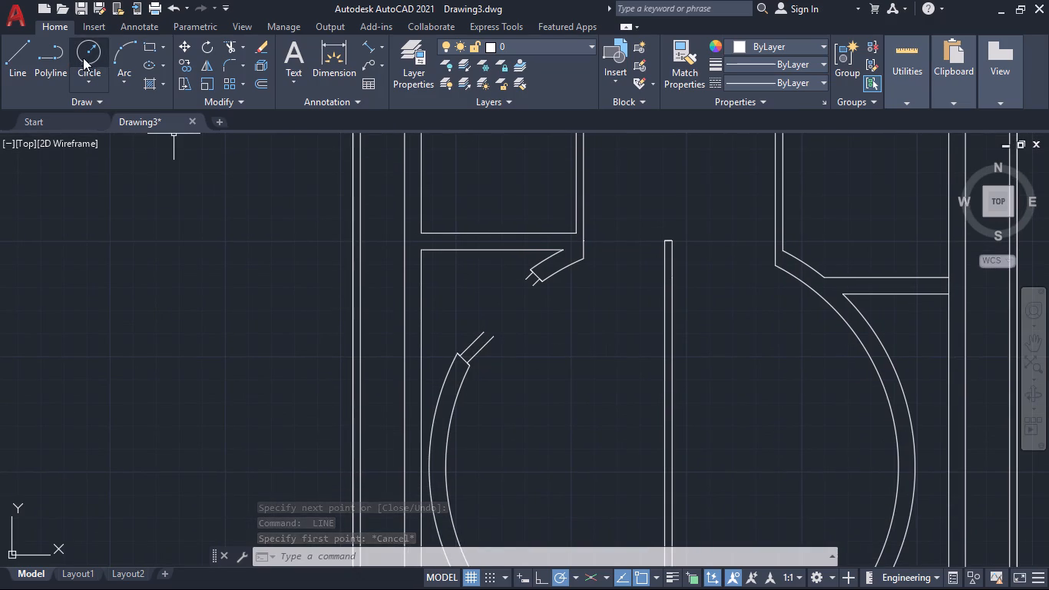
click(87, 54)
middle_drag(574, 375, 530, 239)
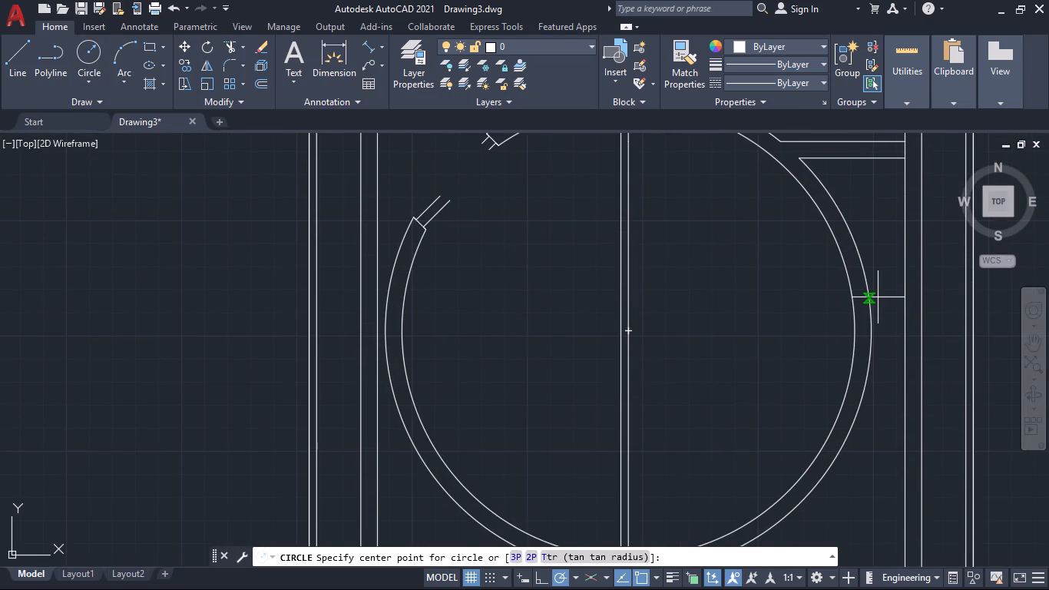
click(627, 331)
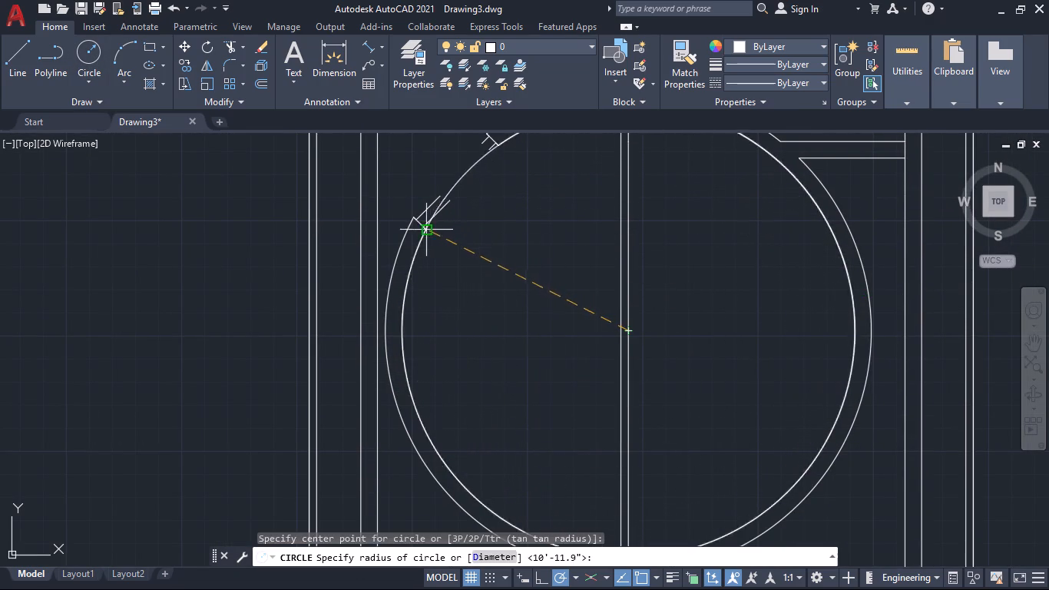
scroll(425, 222, up, 3)
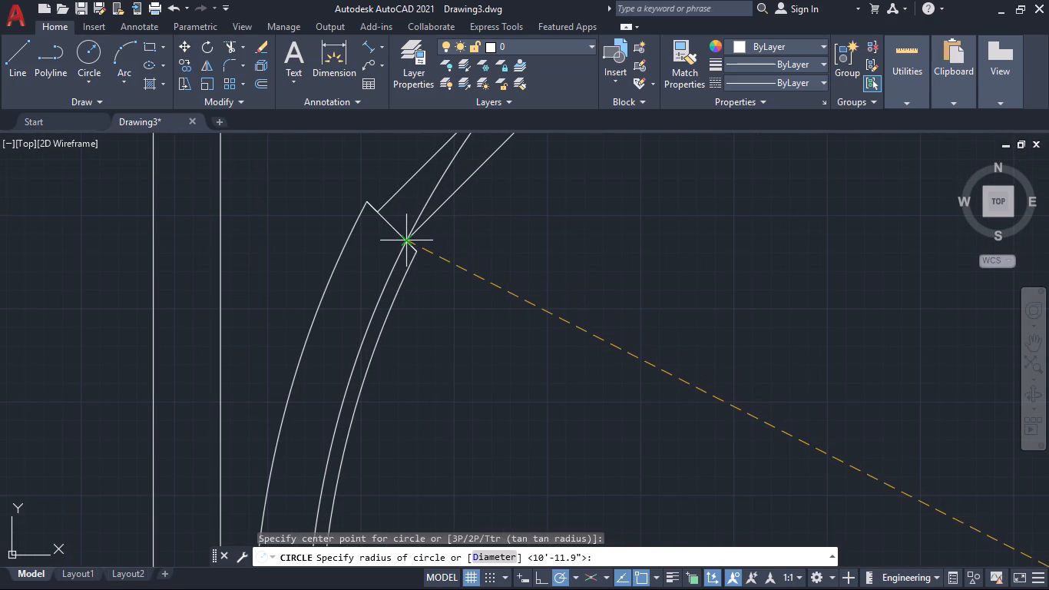
click(407, 240)
scroll(532, 269, down, 2)
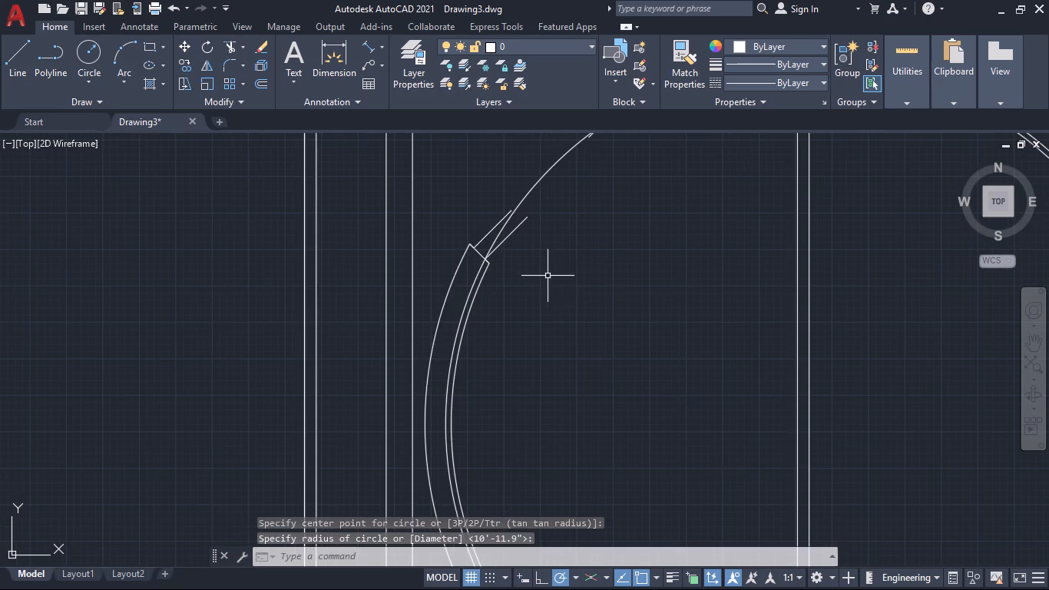
scroll(578, 277, down, 1)
middle_drag(587, 273, 542, 297)
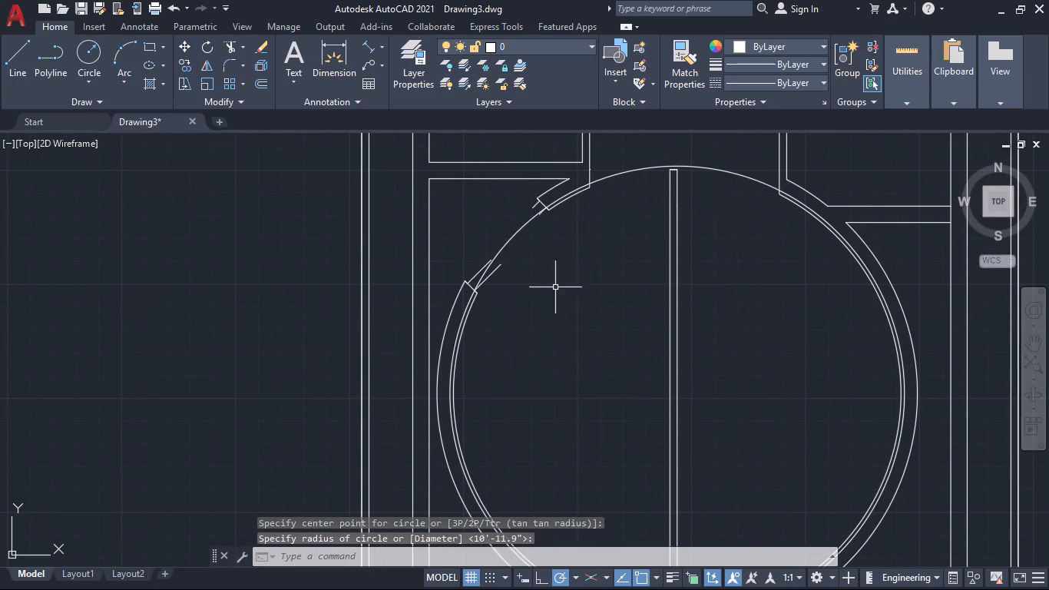
Draw a second circle from the ring's centre through the south jamb point 2" from its outer-arc corner.
key(space)
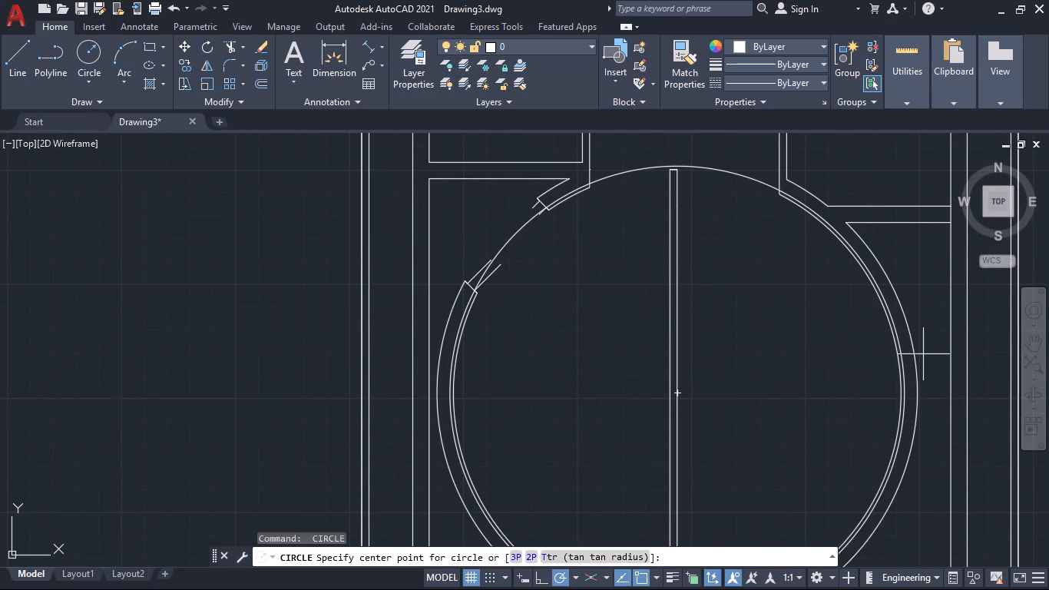
click(679, 392)
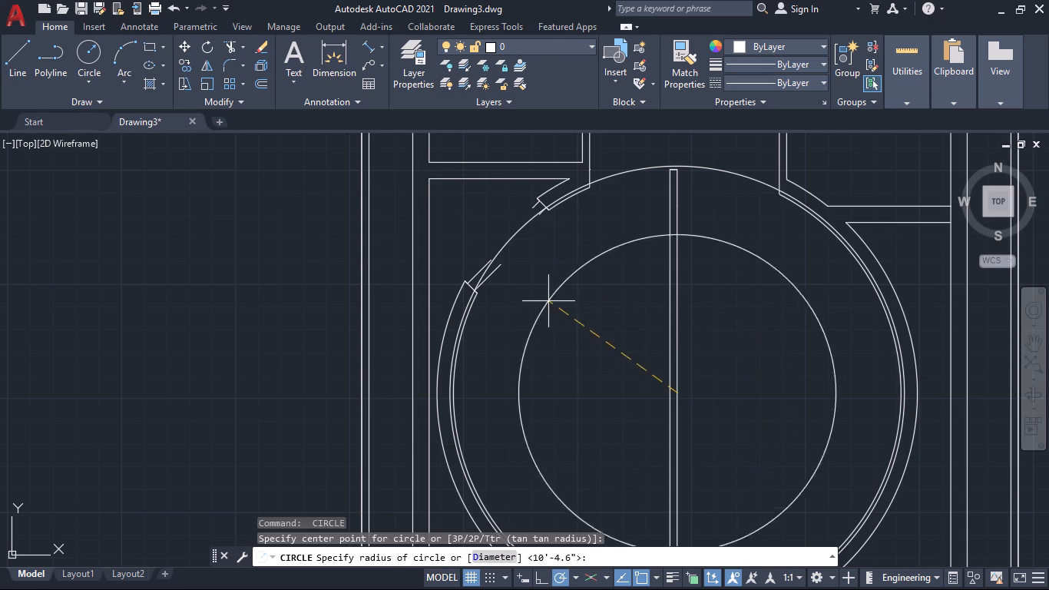
scroll(481, 261, up, 3)
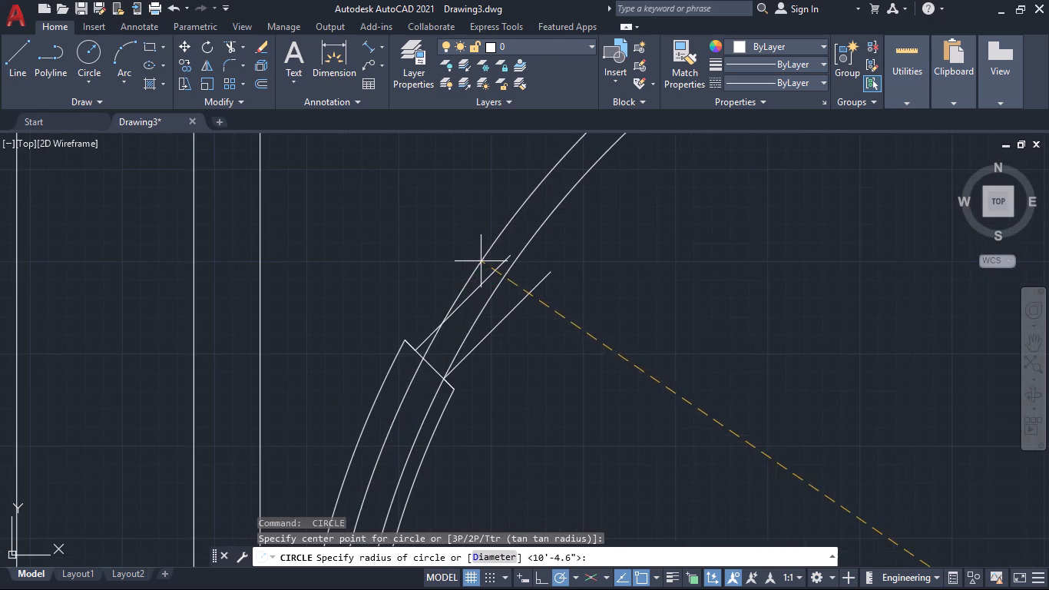
click(417, 348)
scroll(551, 354, down, 1)
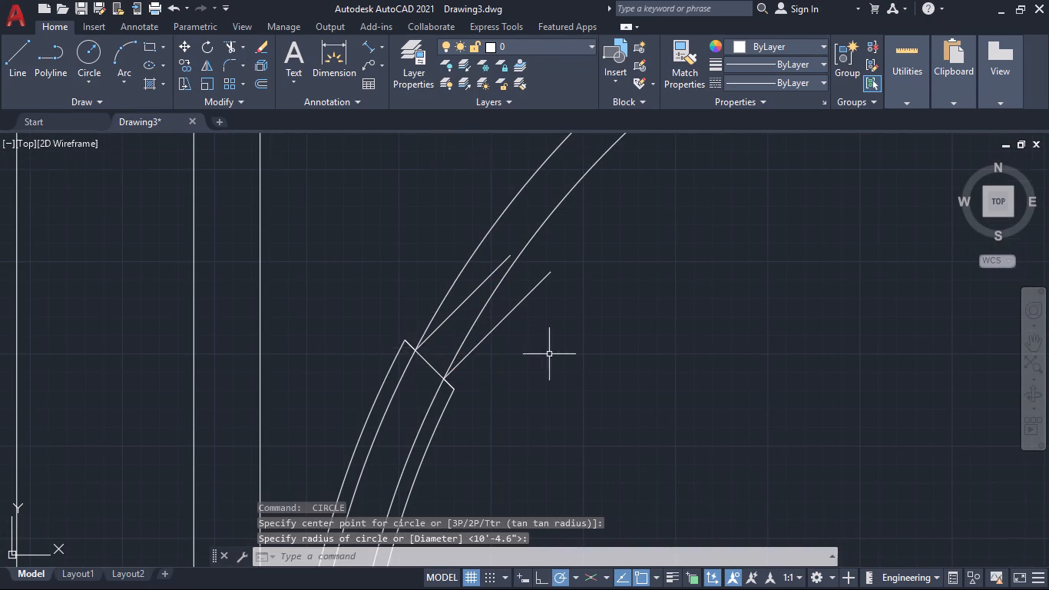
scroll(550, 354, down, 2)
middle_drag(603, 343, 574, 364)
key(Escape)
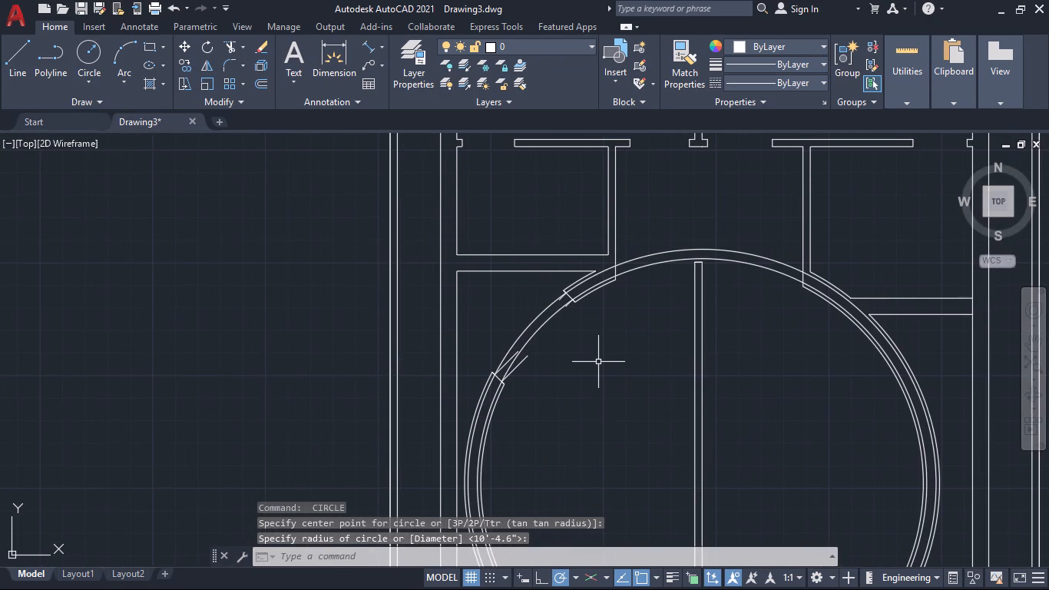
Trim away the two 45° lines at the south jamb and the portions of both new circles inside the adjoining ring wall.
text(tr)
key(Return)
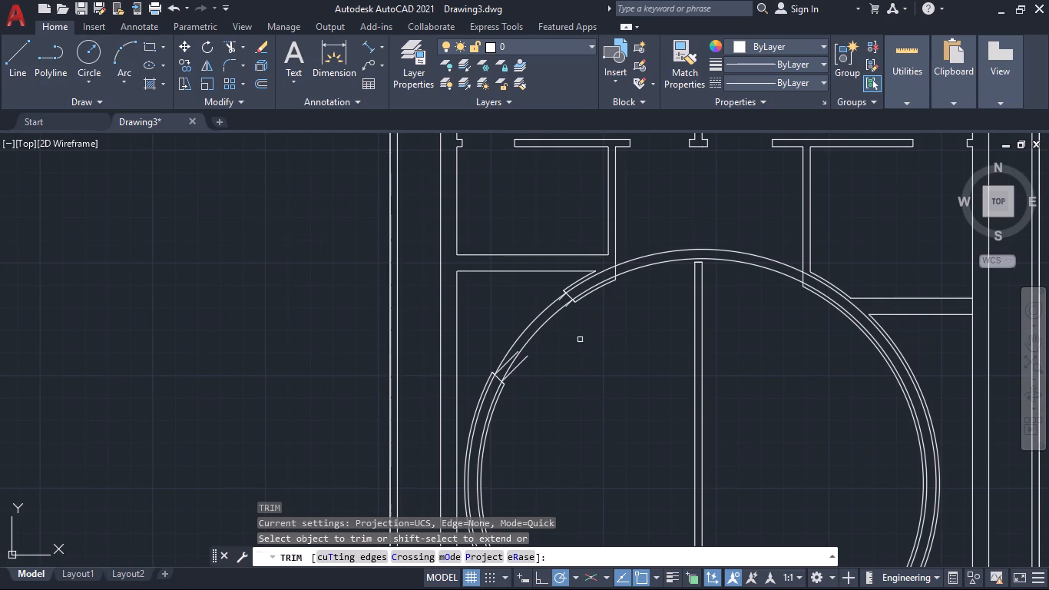
click(520, 366)
scroll(505, 369, up, 4)
click(491, 360)
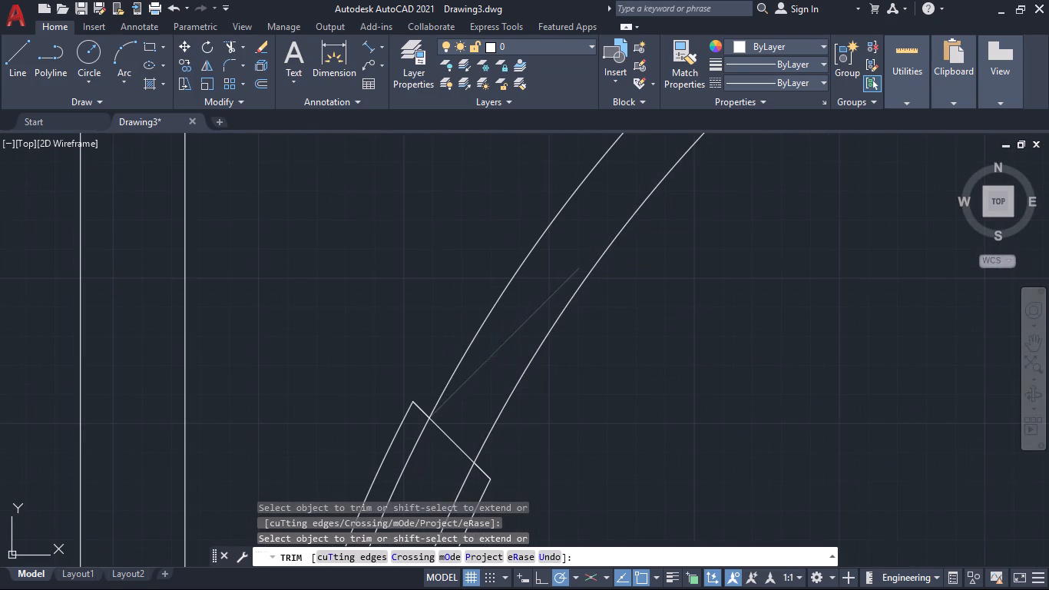
scroll(493, 372, down, 2)
click(478, 433)
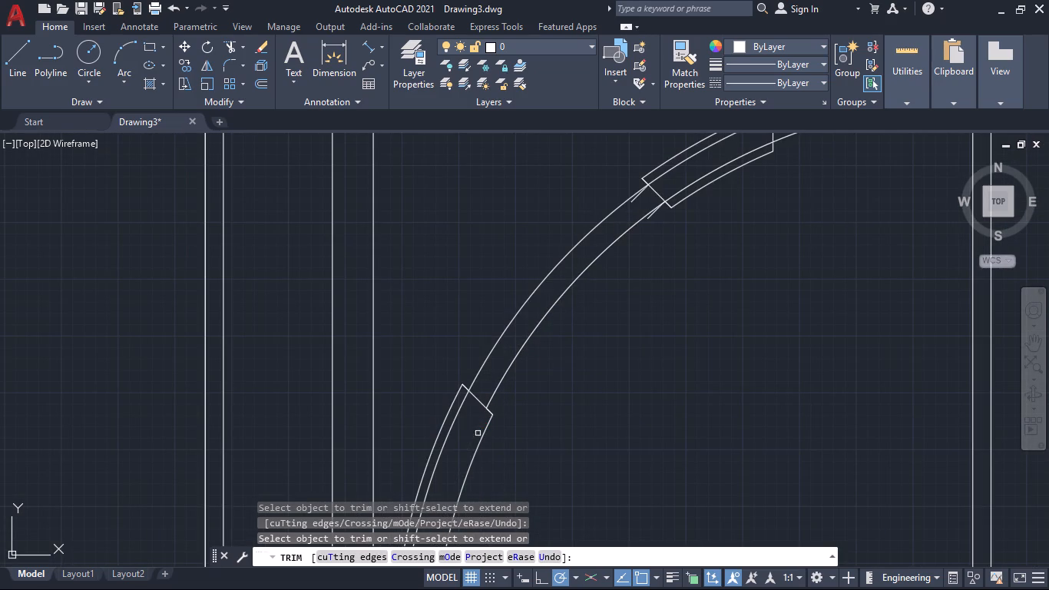
click(457, 420)
Trim both new circles inside the wall stub at the north jamb and remove the two short 225° lines there.
scroll(583, 406, down, 3)
middle_drag(631, 397, 592, 416)
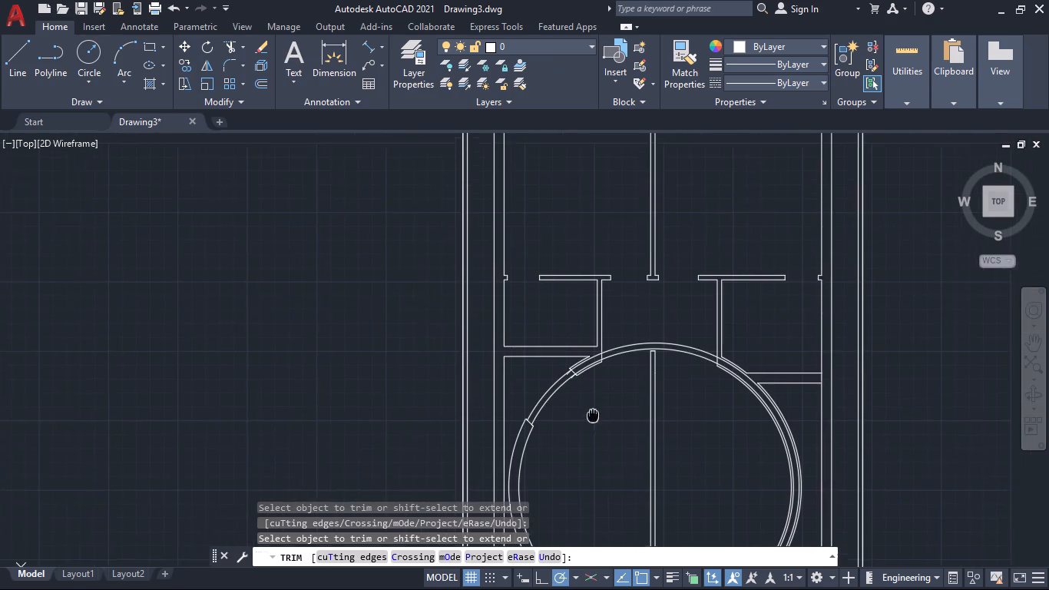
middle_drag(592, 416, 590, 418)
scroll(581, 370, up, 4)
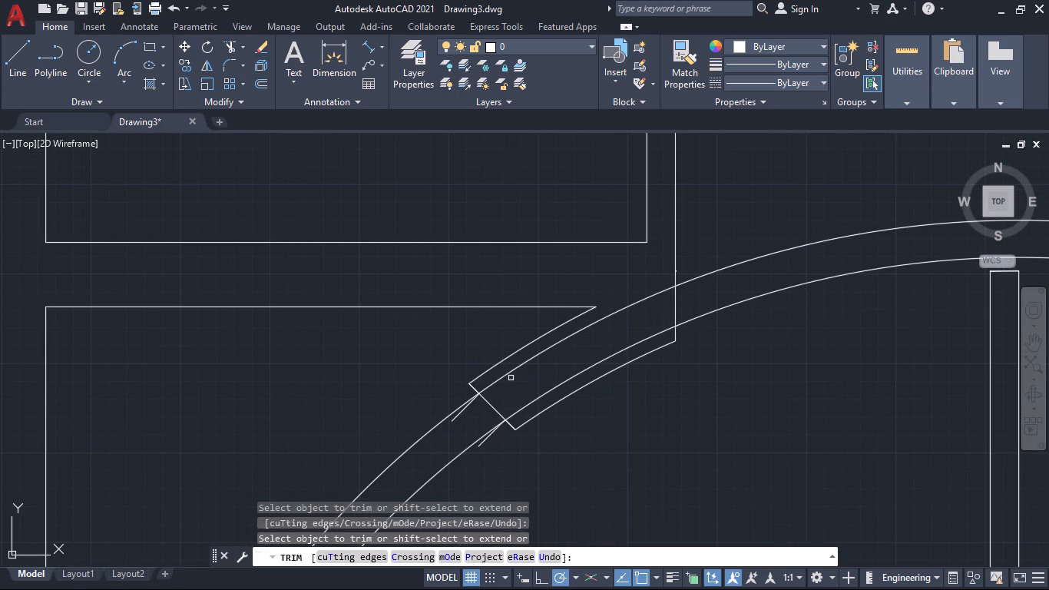
click(509, 376)
click(527, 407)
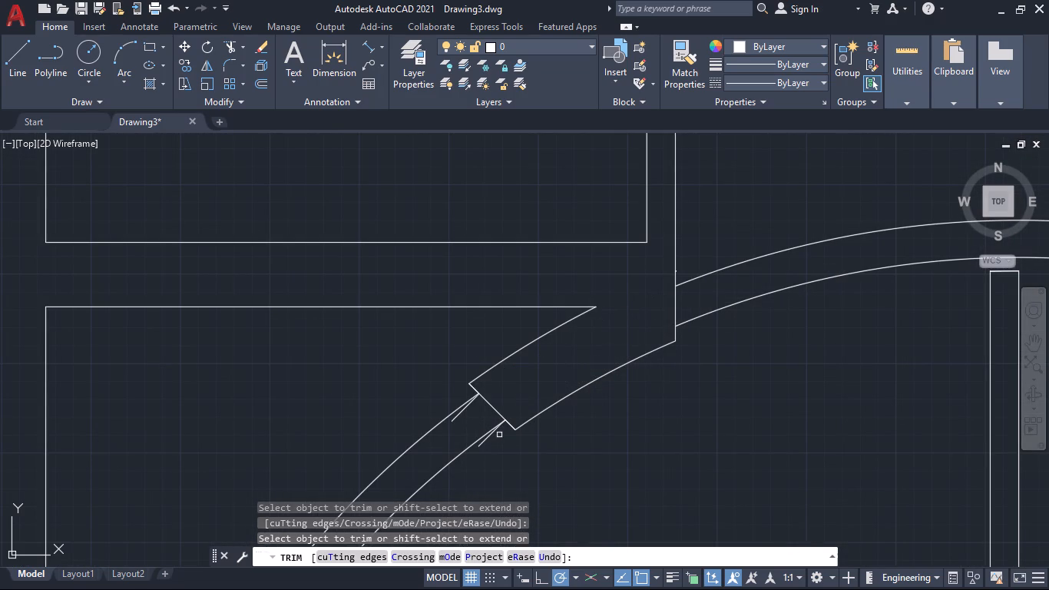
click(491, 437)
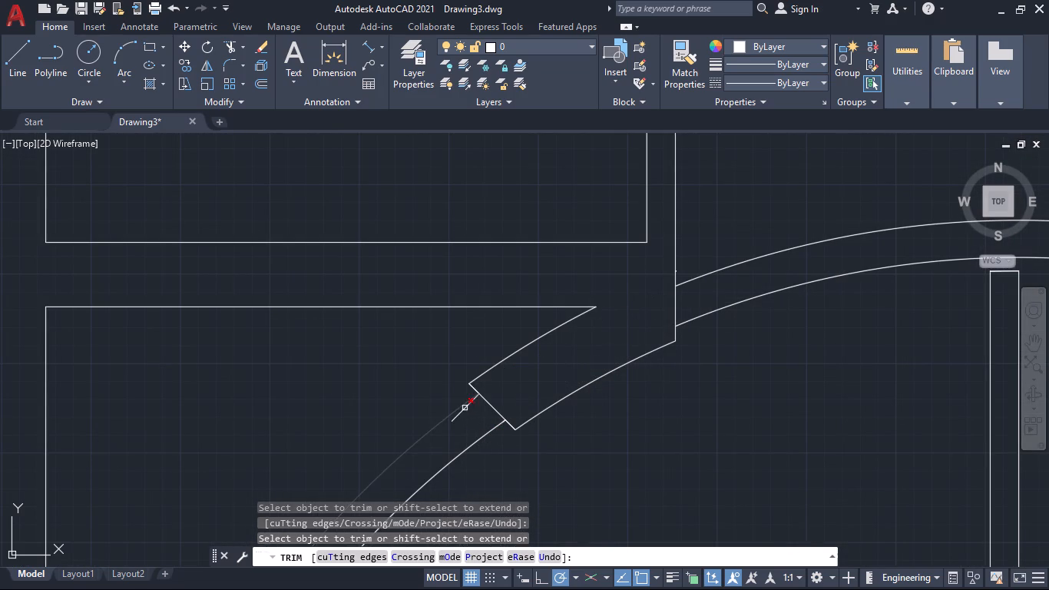
click(467, 410)
scroll(607, 416, down, 4)
middle_drag(650, 426, 503, 396)
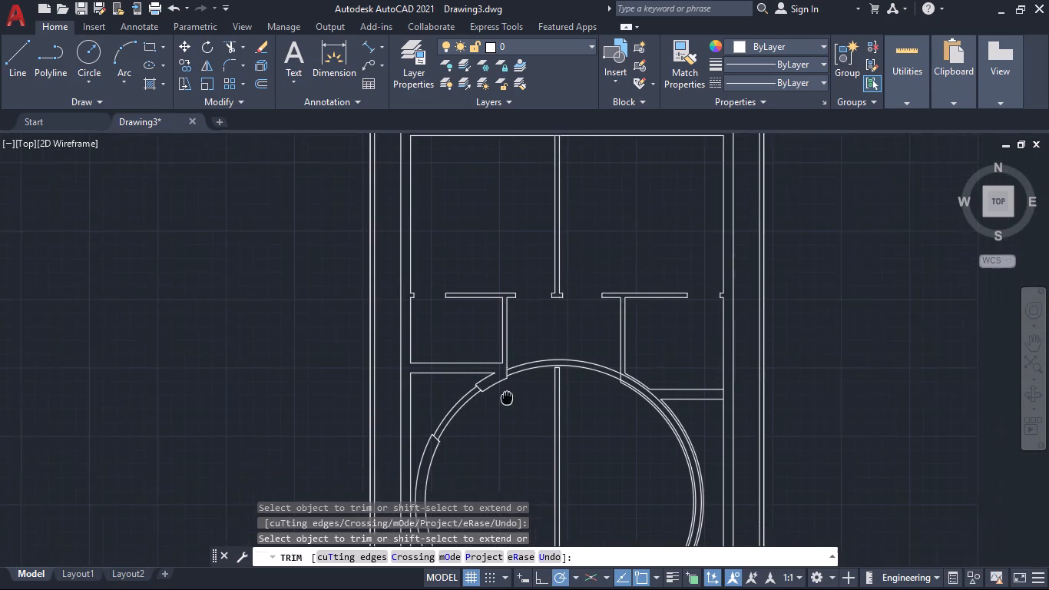
middle_drag(503, 396, 496, 392)
scroll(501, 379, up, 2)
middle_drag(696, 410, 650, 295)
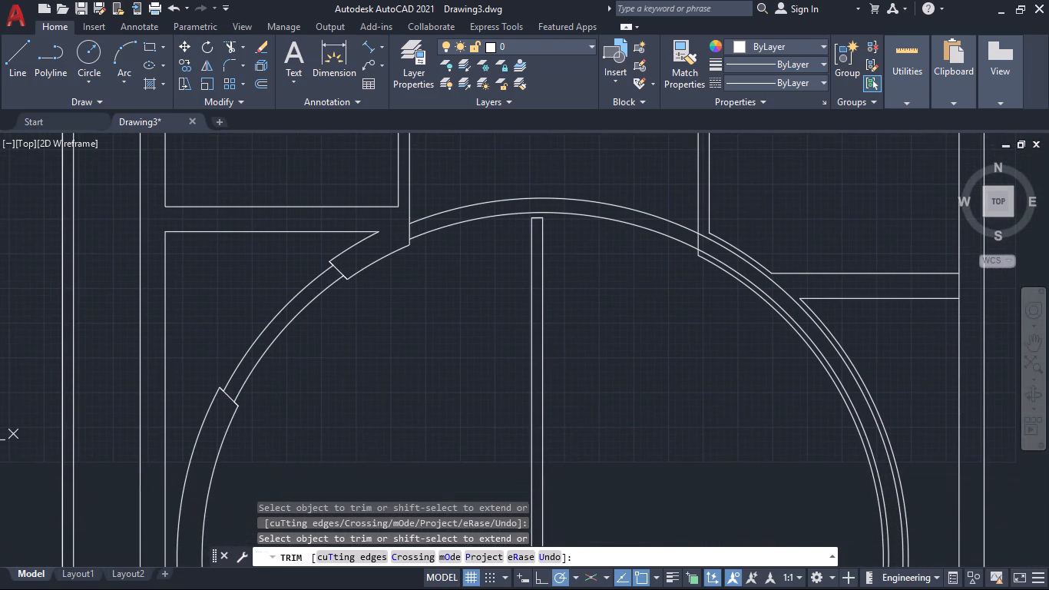
Erase the two long leftover arcs of the new circles running outside the ring doorway.
key(Escape)
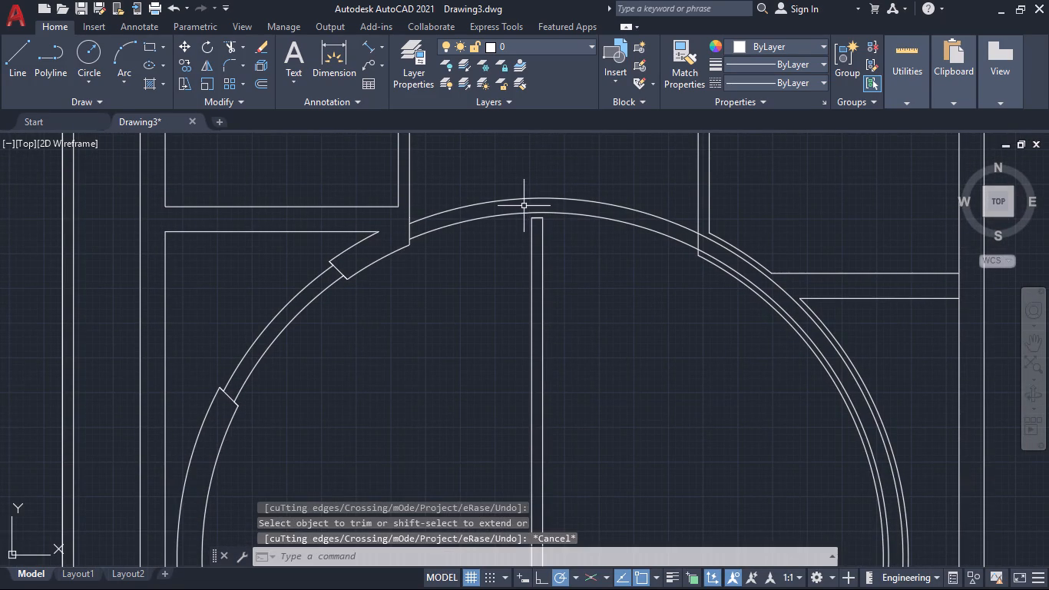
click(518, 201)
click(496, 214)
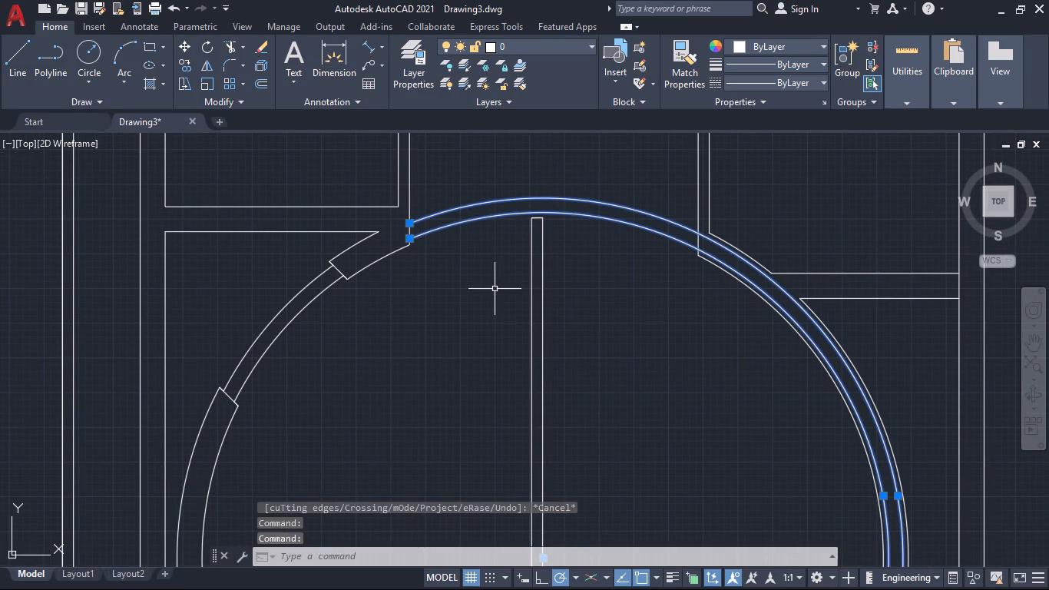
key(Delete)
Draw a circle from the ring's centre through the midpoint of the south jamb line at the ring doorway.
scroll(498, 312, down, 2)
middle_drag(448, 361, 480, 320)
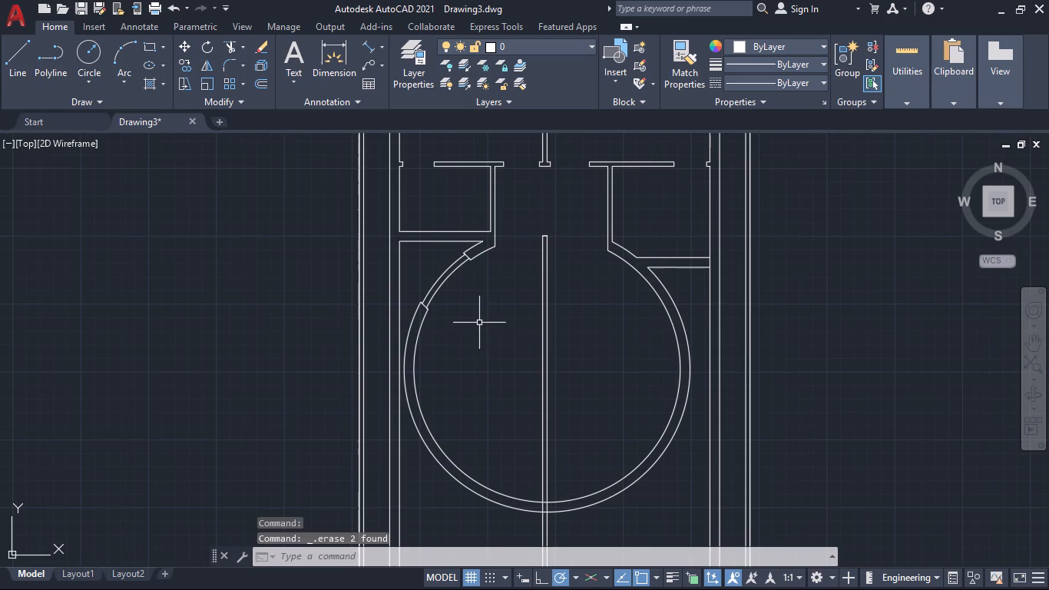
middle_drag(478, 325, 475, 346)
scroll(458, 314, up, 3)
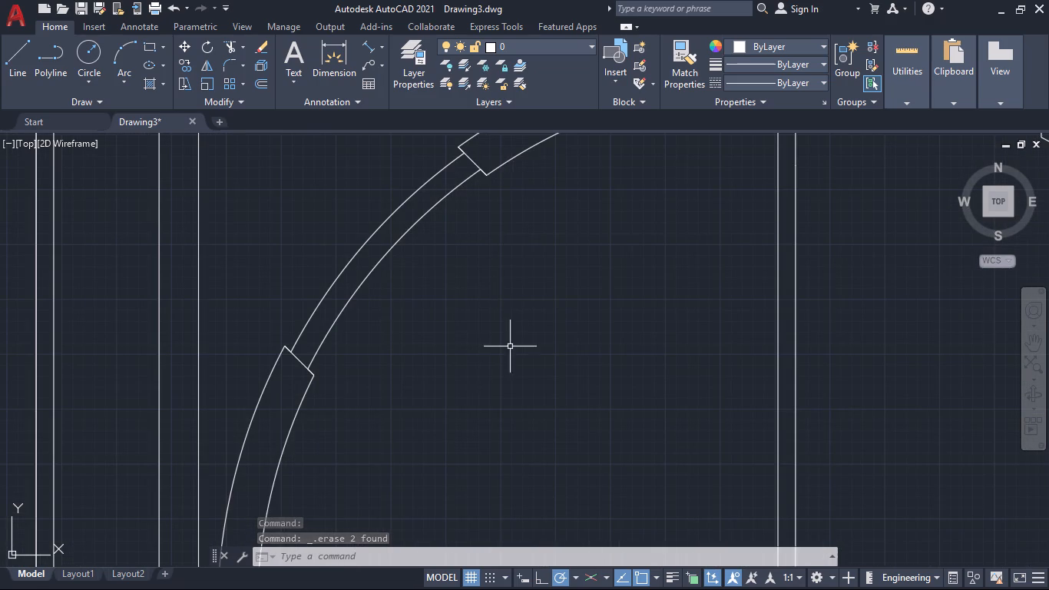
scroll(516, 352, down, 1)
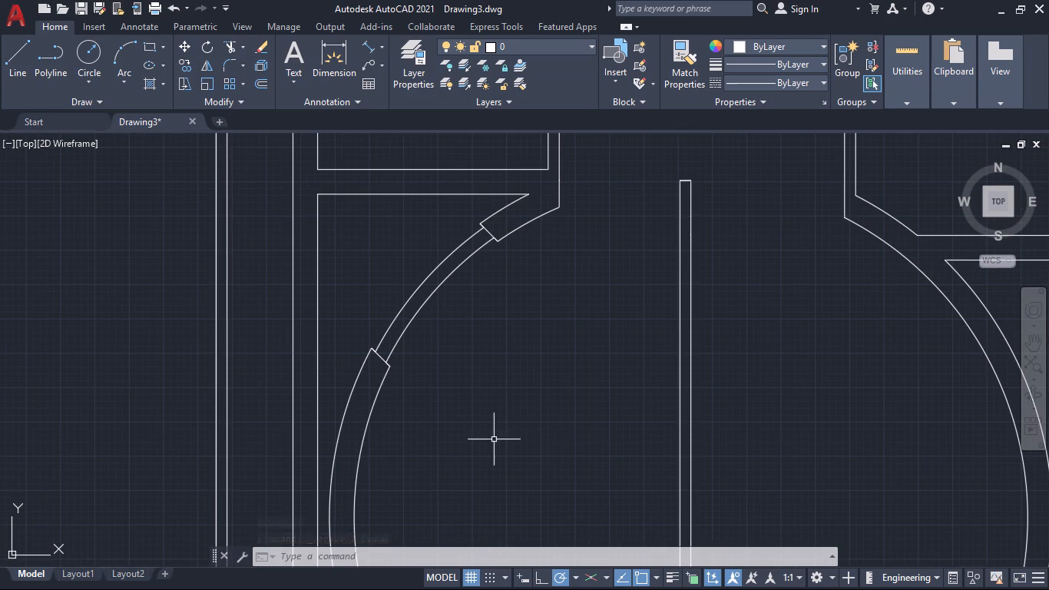
middle_drag(515, 436, 494, 343)
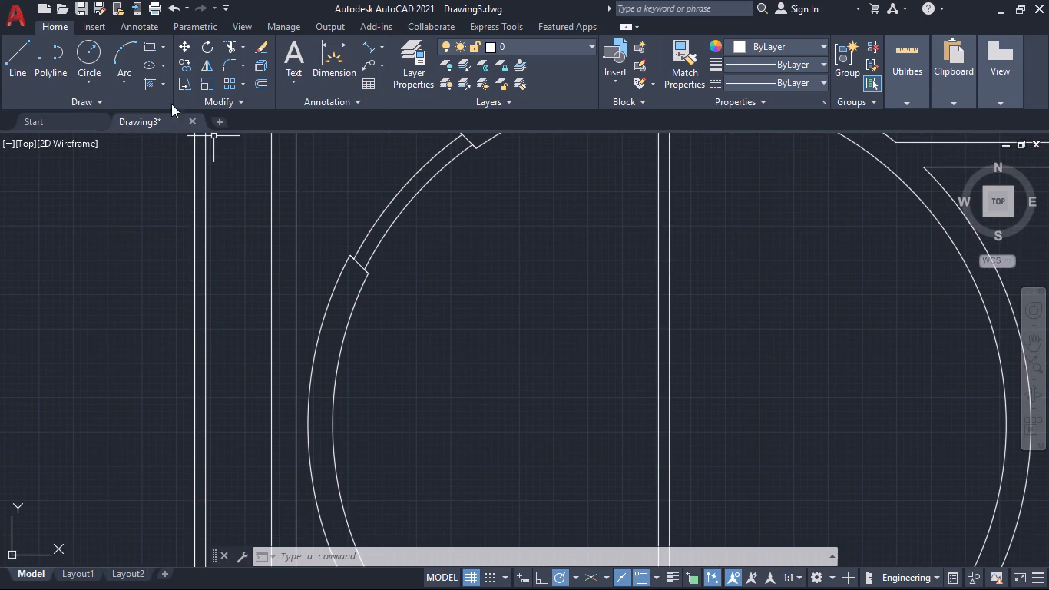
click(87, 50)
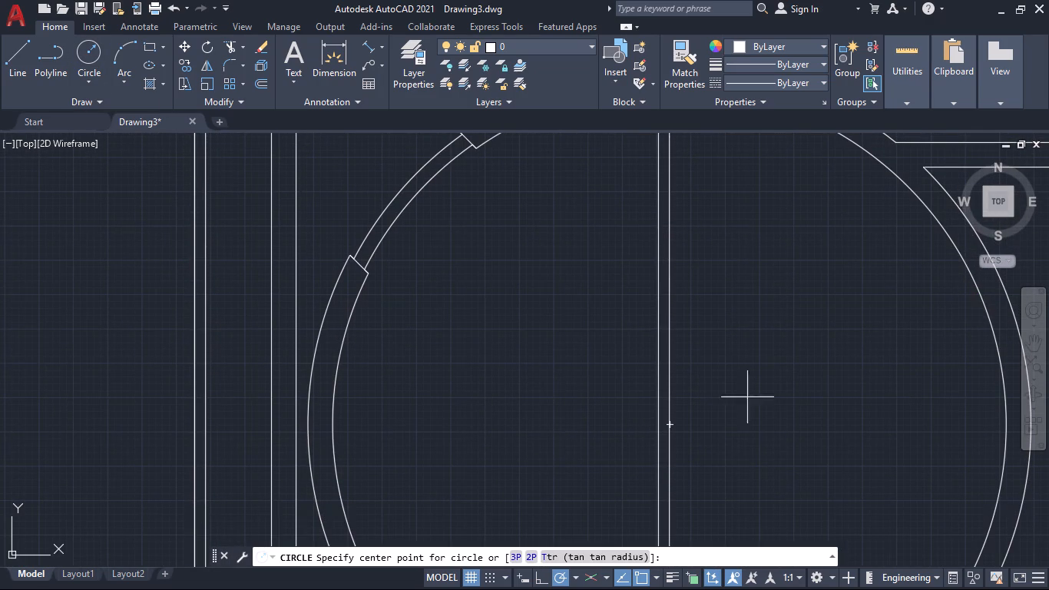
click(670, 423)
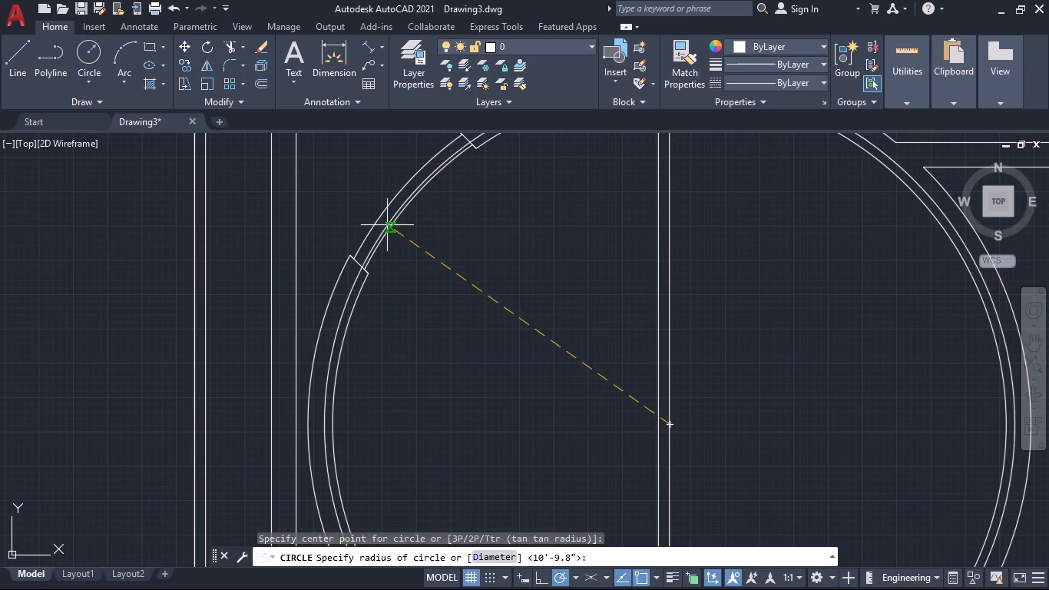
click(361, 264)
Trim the middle circle inside the ring wall at both jambs and erase its leftover long arc, keeping only the doorway part.
scroll(528, 323, down, 1)
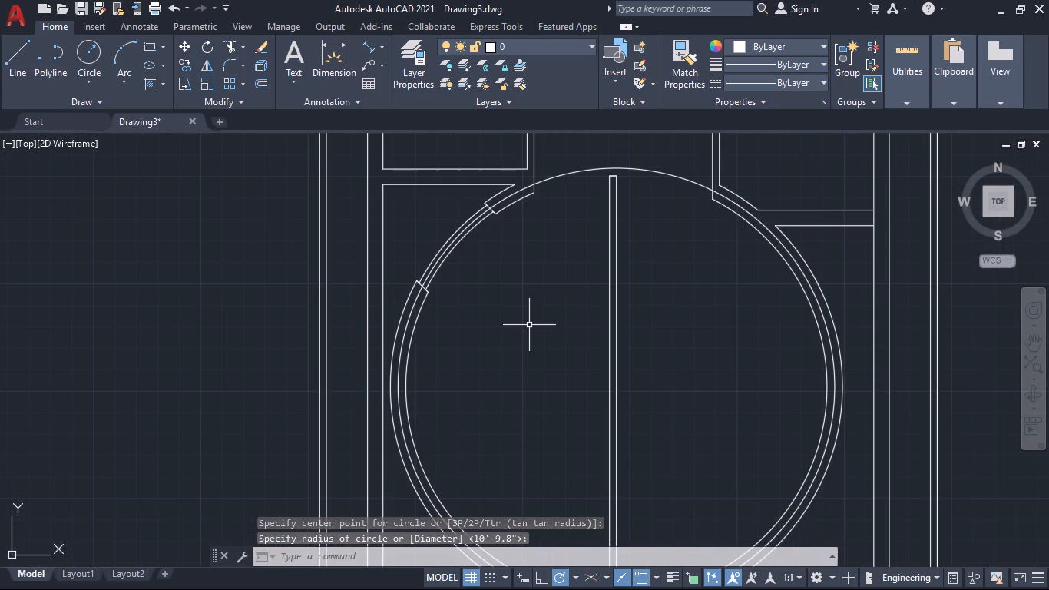
key(grave)
key(Escape)
key(Escape)
text(tr)
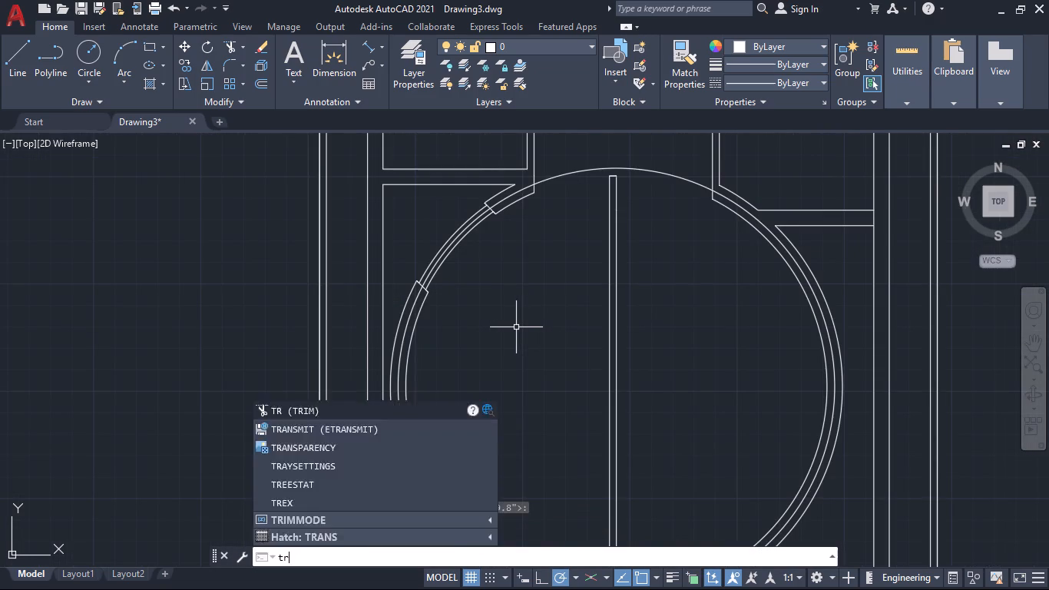
key(Return)
click(412, 311)
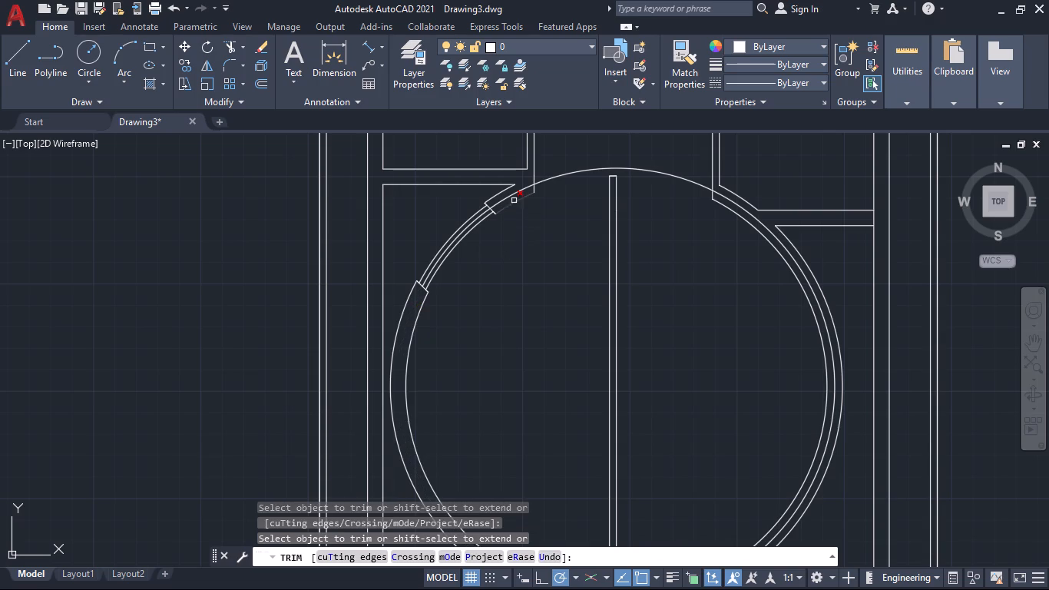
click(511, 197)
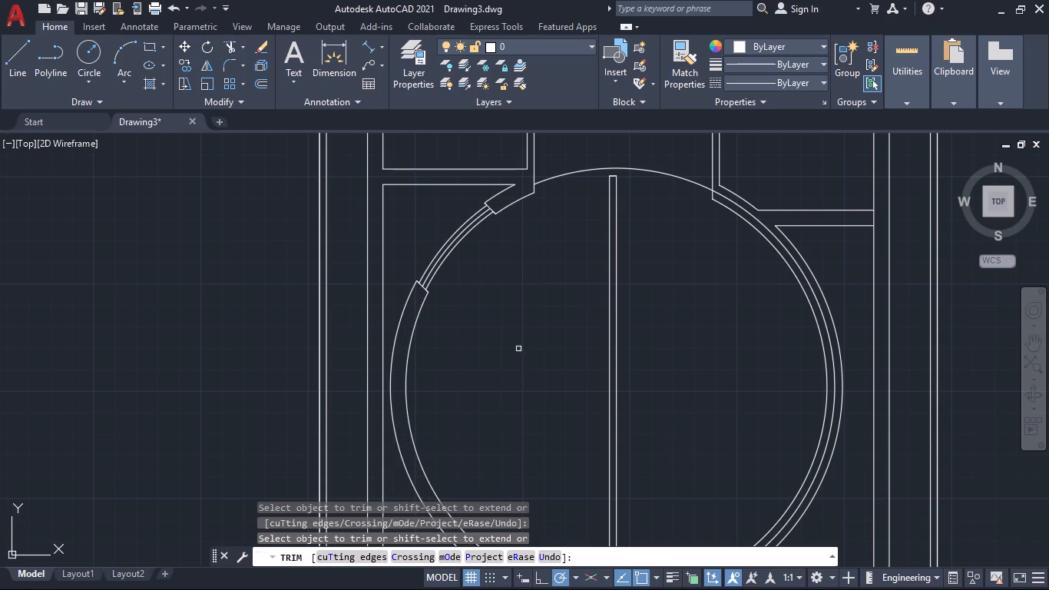
key(Escape)
click(584, 172)
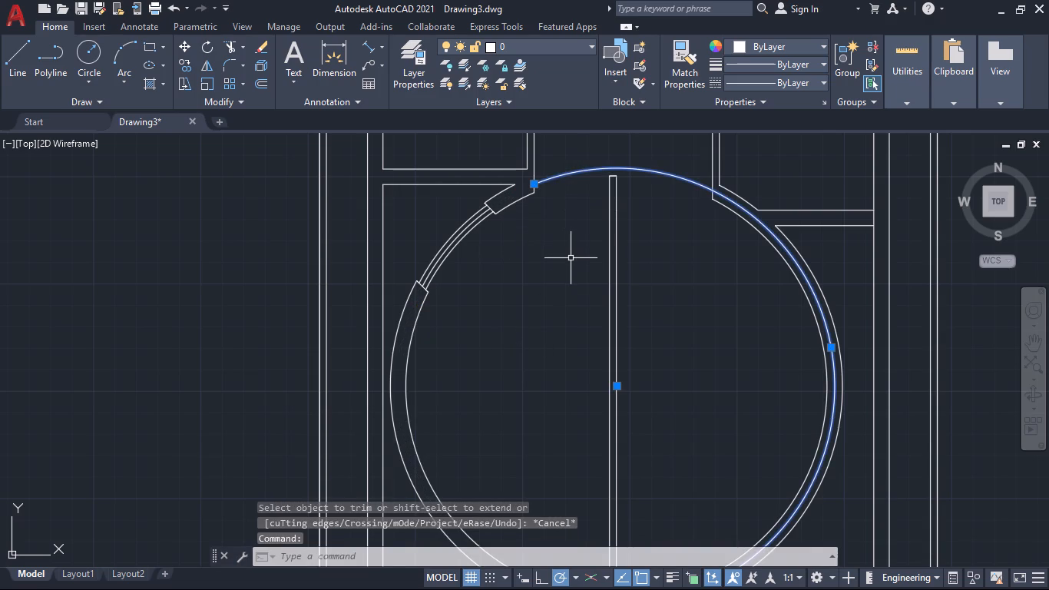
key(Delete)
Look over the arcs in the ring doorway and the partitions around and north of the ring.
scroll(562, 302, down, 1)
middle_drag(545, 334, 524, 317)
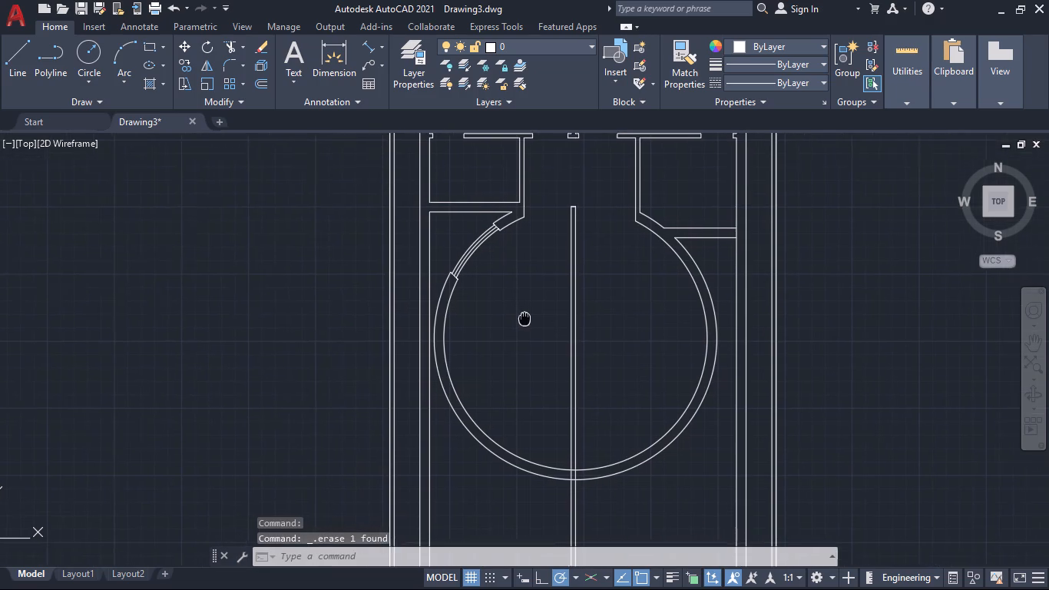
middle_drag(524, 317, 513, 346)
scroll(495, 320, up, 2)
middle_drag(528, 349, 513, 308)
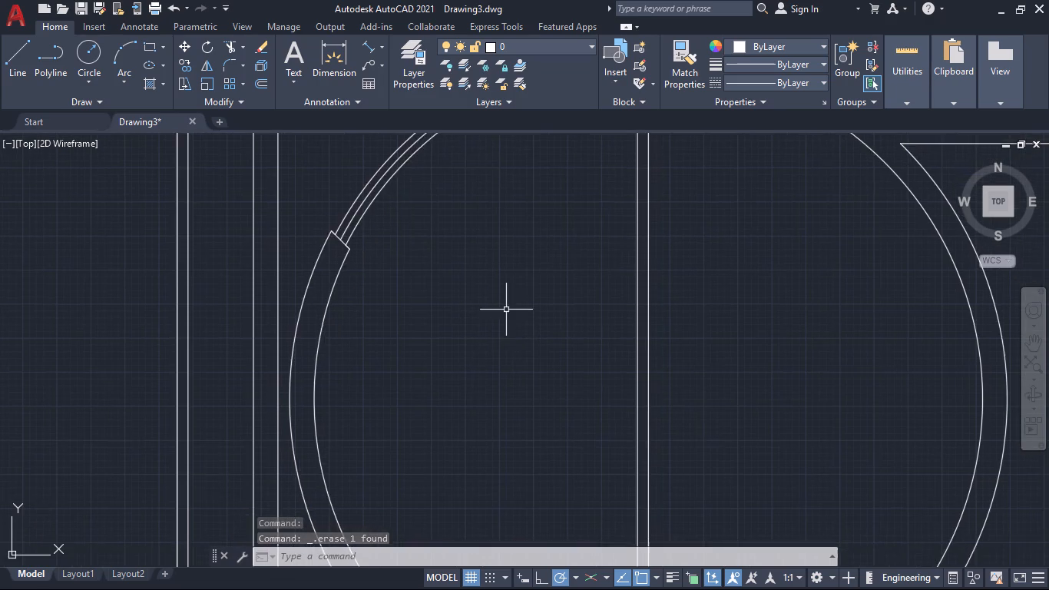
scroll(509, 325, down, 2)
middle_drag(607, 327, 586, 417)
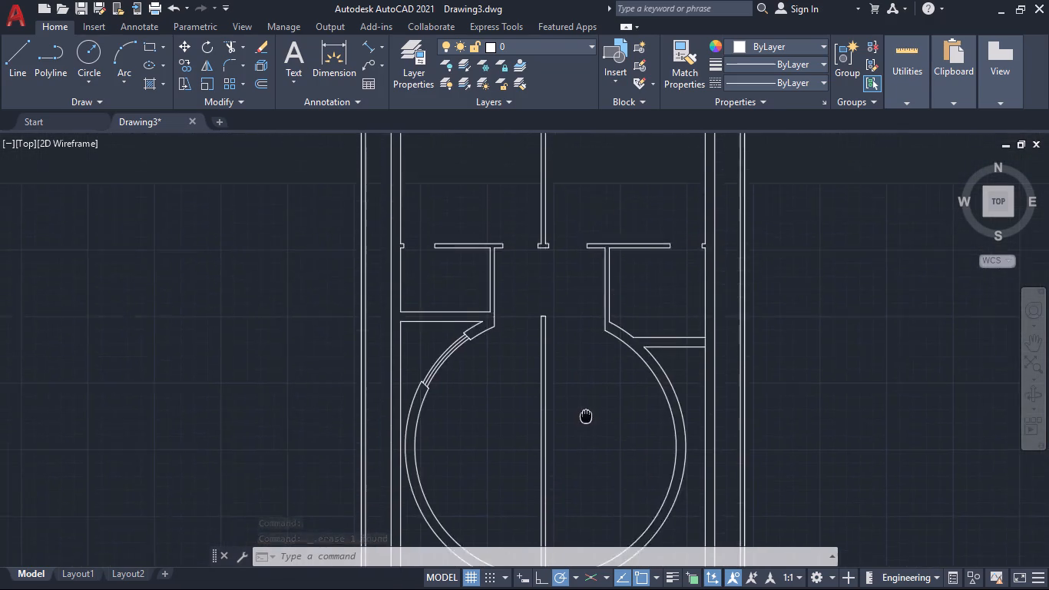
middle_drag(586, 417, 623, 511)
middle_drag(604, 441, 614, 382)
scroll(623, 400, down, 1)
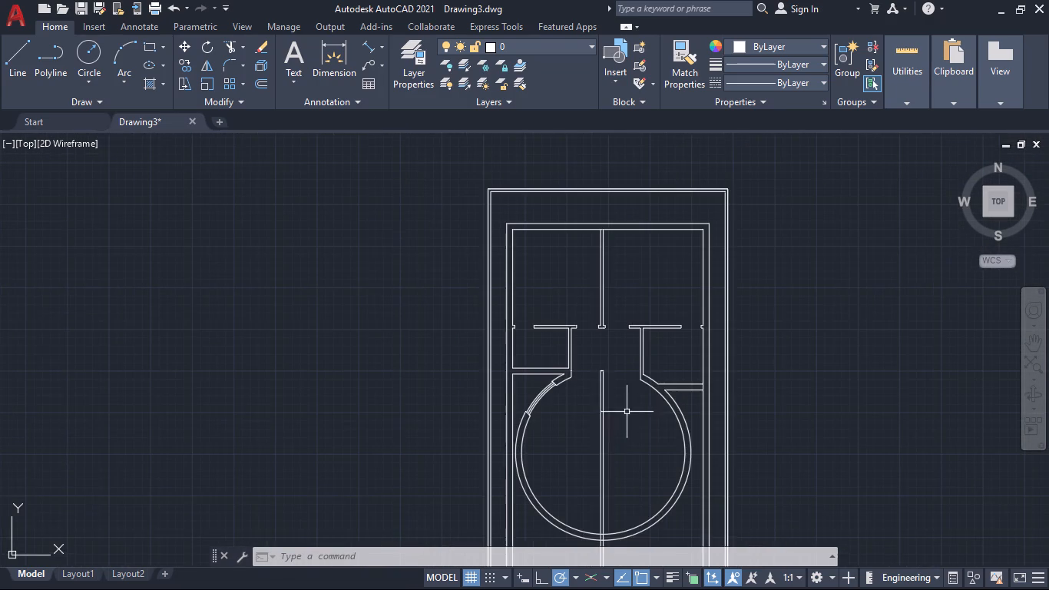
middle_drag(620, 434, 591, 354)
scroll(617, 388, up, 1)
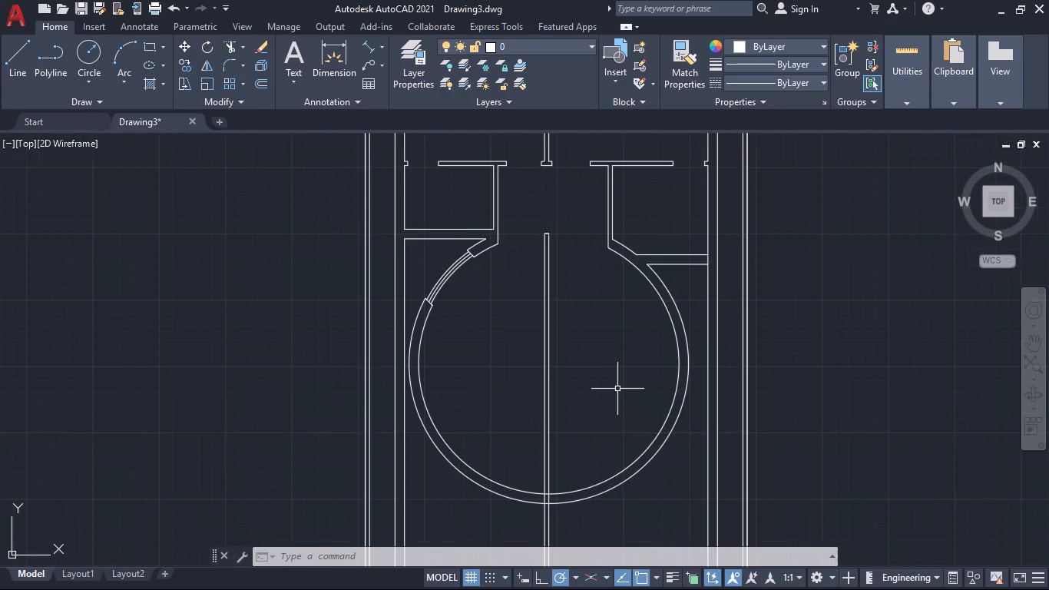
middle_drag(617, 389, 601, 368)
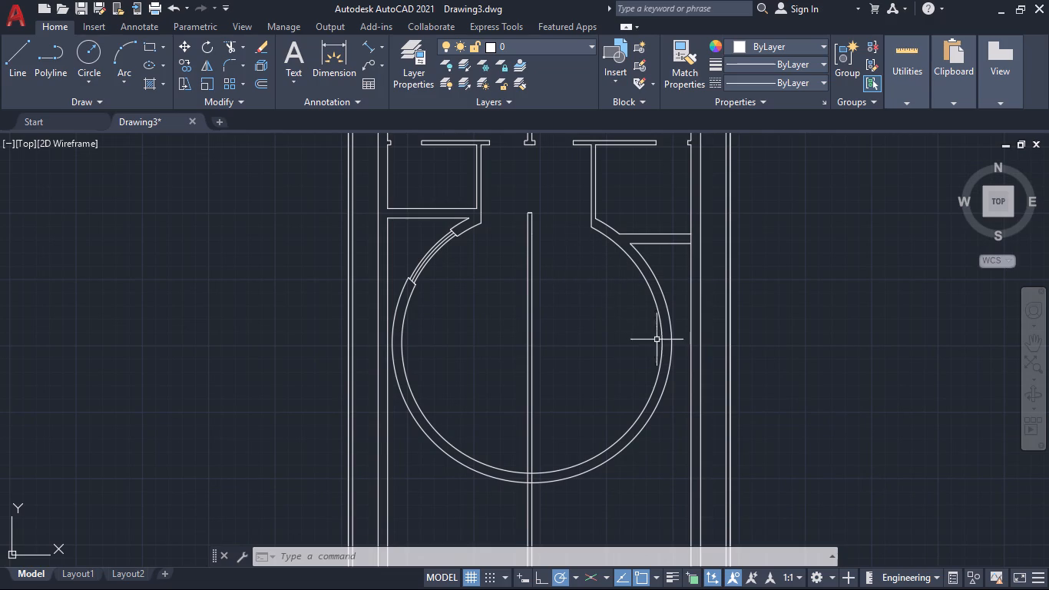
Trim away the central vertical partition inside the ring, including its end cap, from its north end down to the inner arc.
click(518, 212)
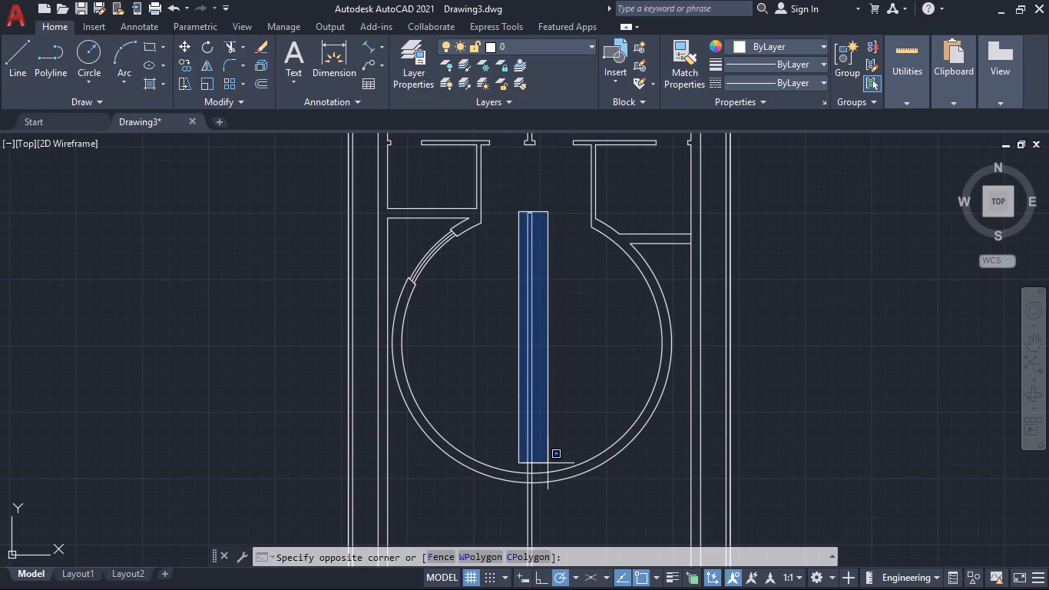
click(548, 463)
key(grave)
key(Escape)
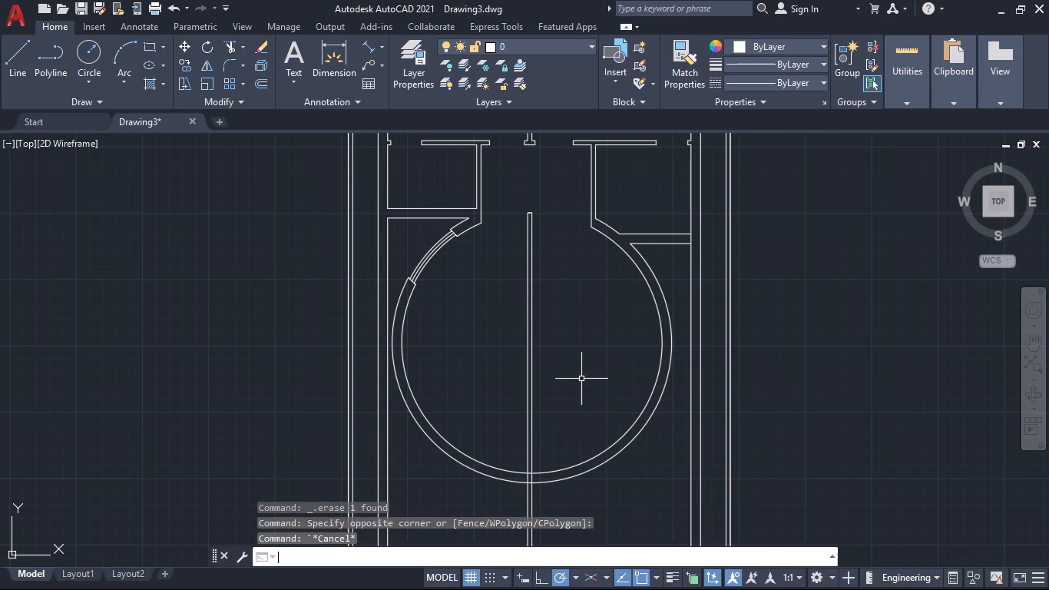
text(tr)
key(Return)
click(518, 459)
click(555, 450)
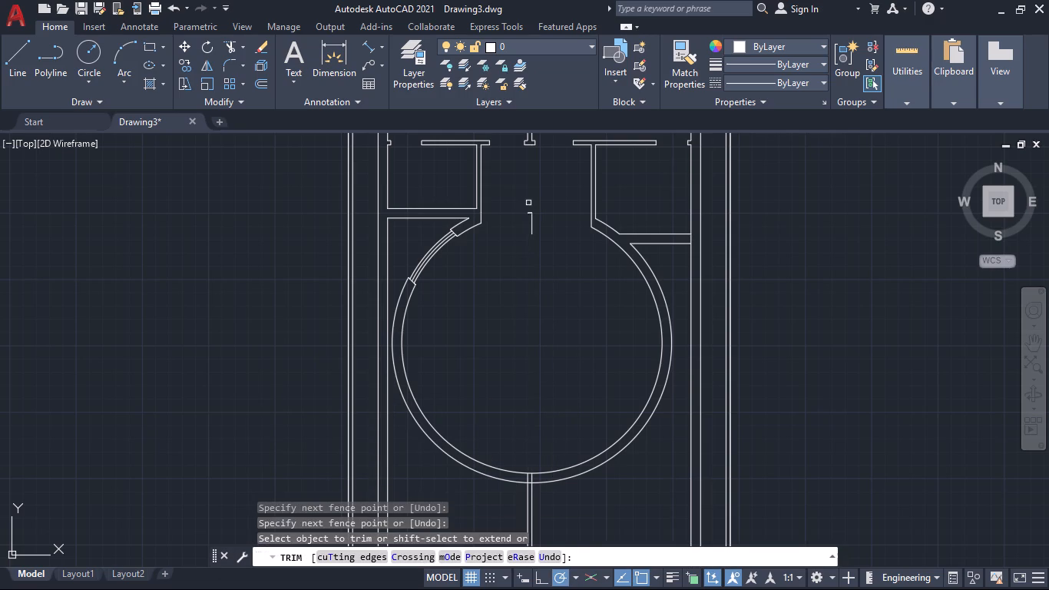
click(528, 202)
click(538, 237)
click(530, 214)
click(528, 214)
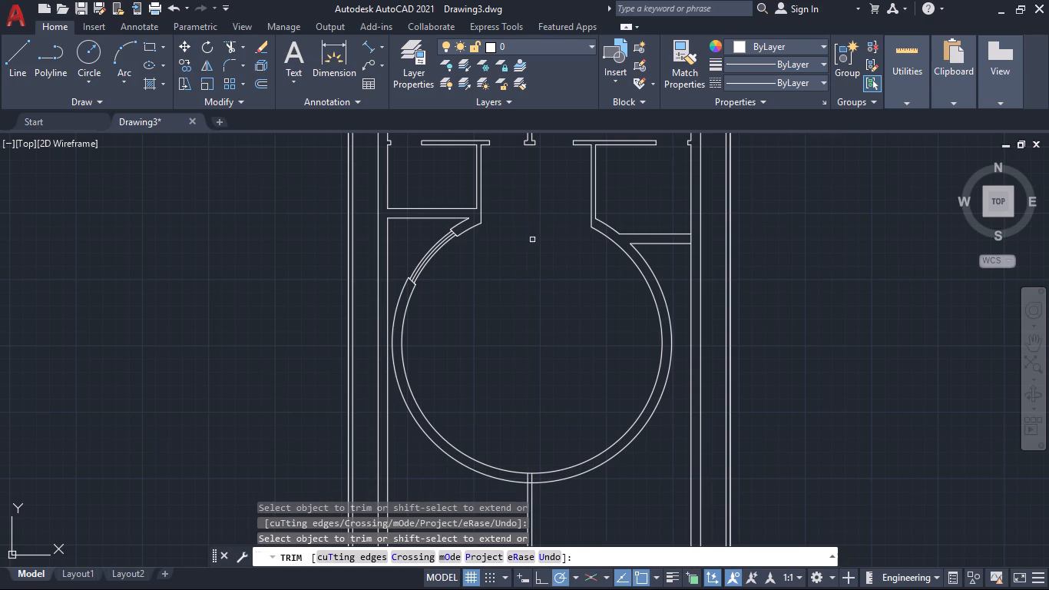
click(533, 240)
click(524, 209)
Examine the ring and the rooms north of it in the plan, and end trimming.
scroll(543, 292, down, 2)
middle_drag(536, 318, 531, 352)
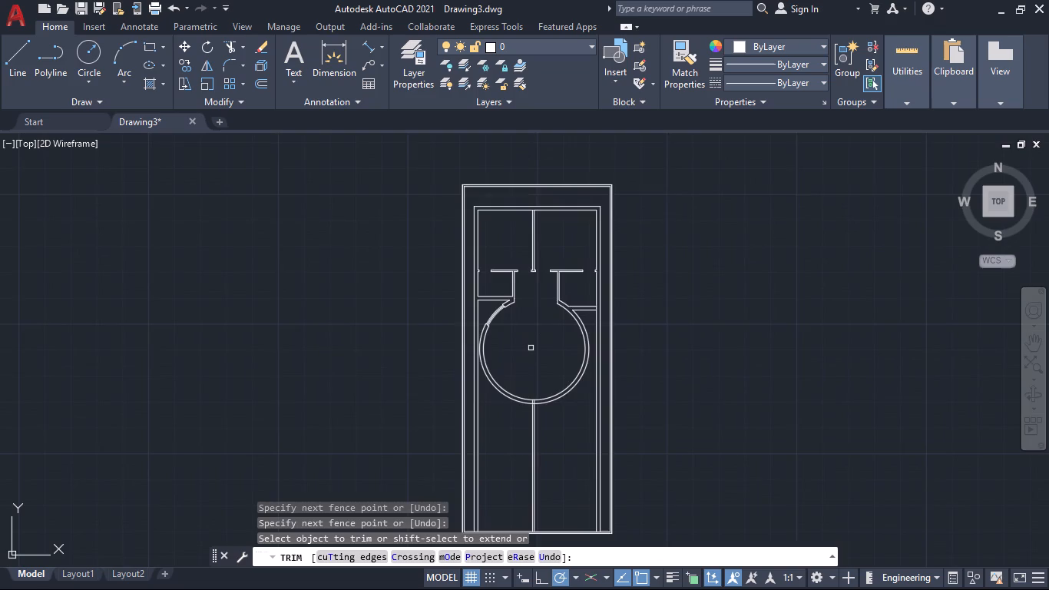
scroll(531, 340, up, 2)
middle_drag(552, 306, 549, 392)
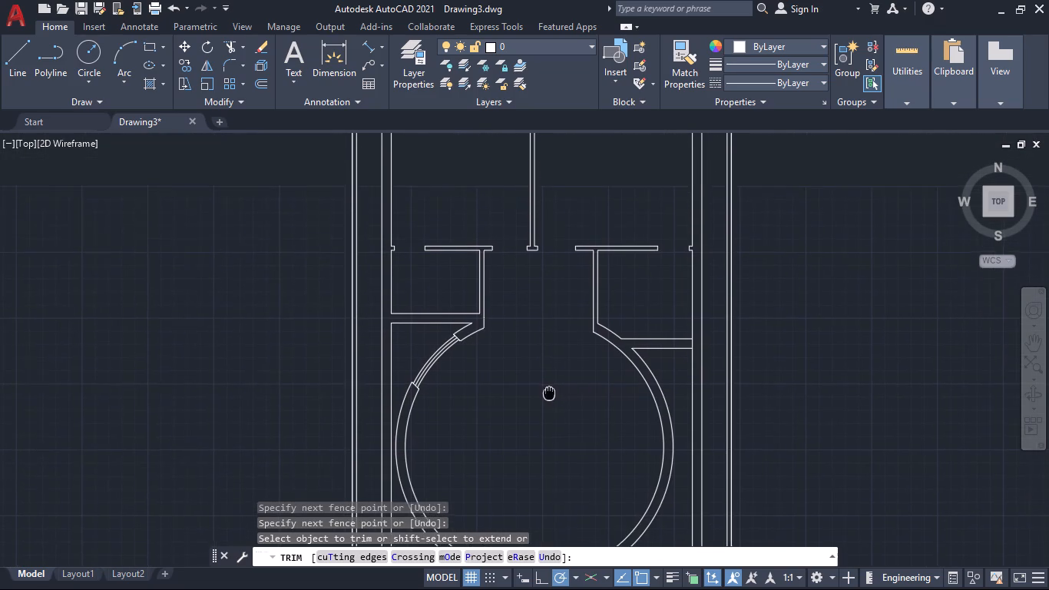
middle_drag(549, 392, 545, 410)
middle_drag(532, 364, 548, 426)
middle_drag(555, 422, 539, 394)
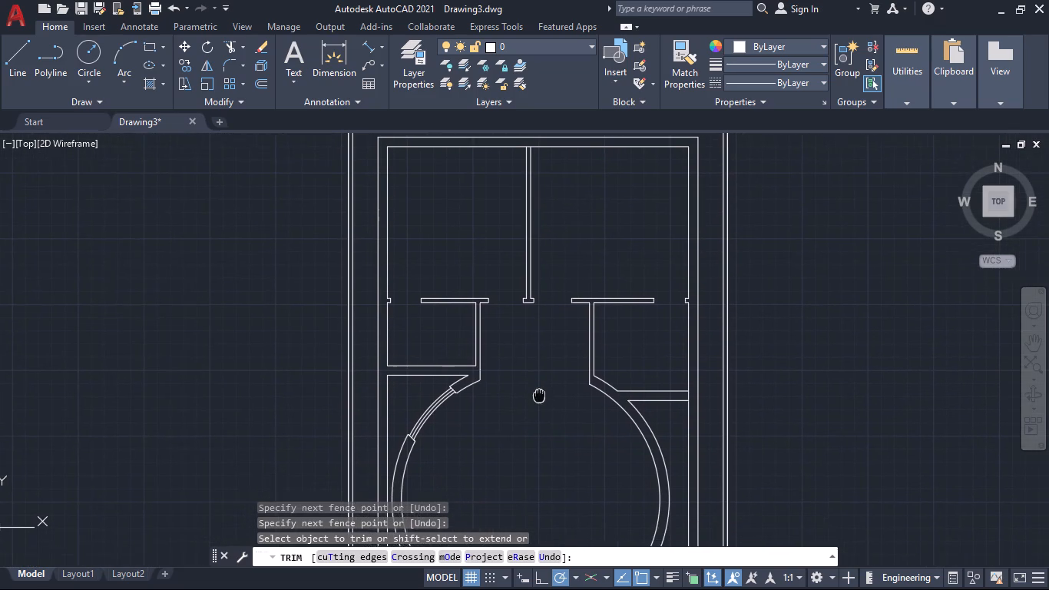
middle_drag(539, 394, 532, 396)
key(Escape)
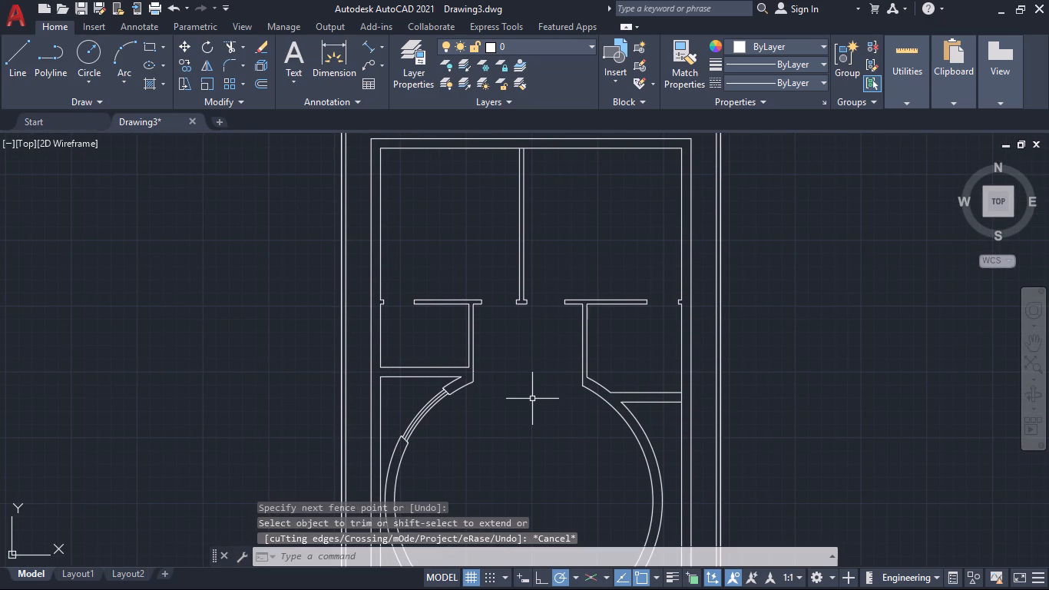
Open DesignCenter and browse to the Sample\en-us\DesignCenter folder of sample drawings.
key(ctrl+2)
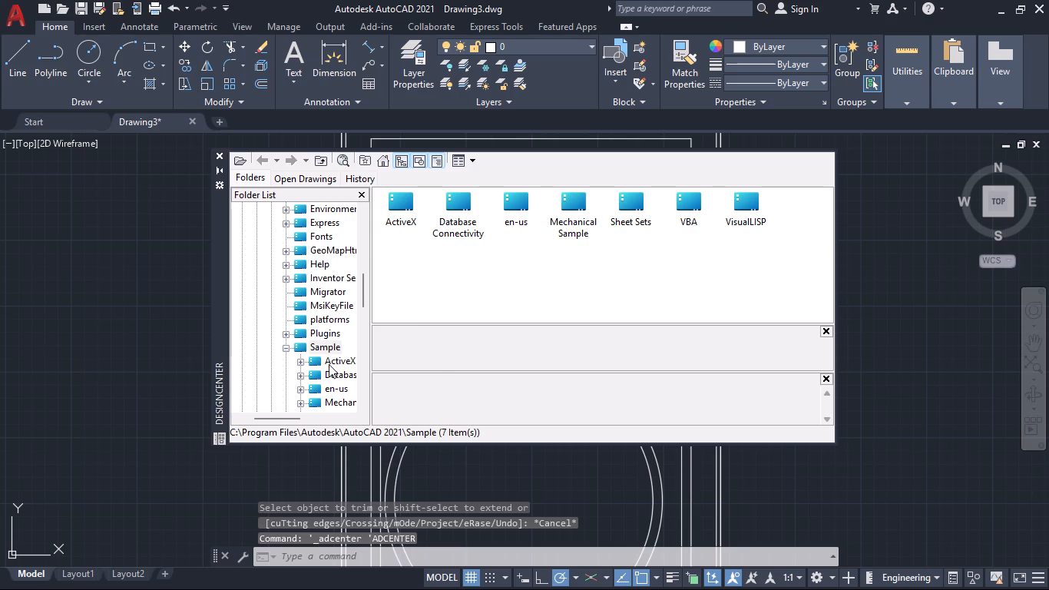
scroll(312, 299, down, 4)
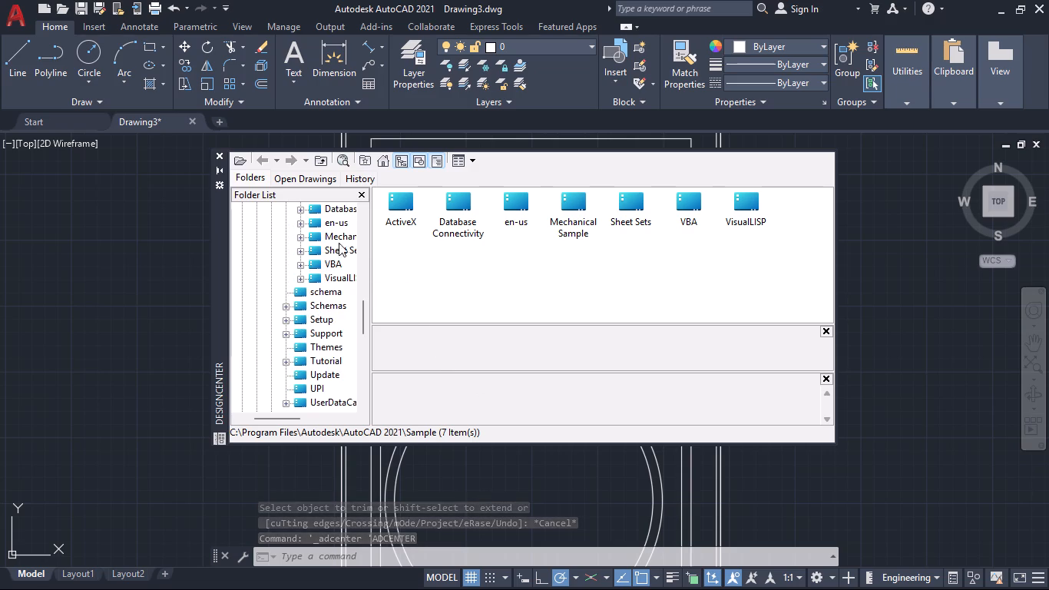
scroll(329, 373, down, 3)
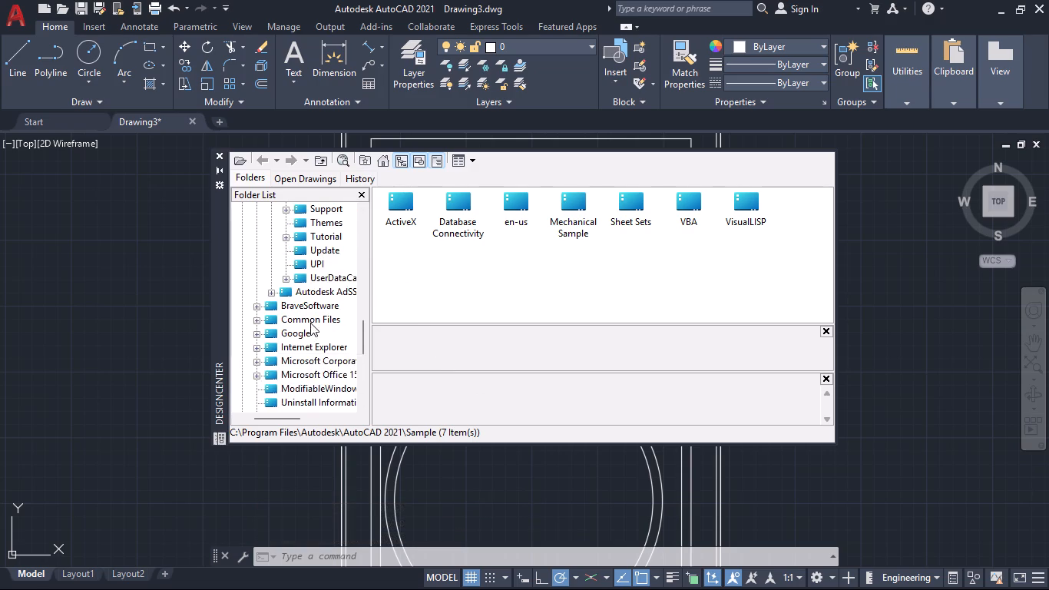
scroll(310, 322, down, 8)
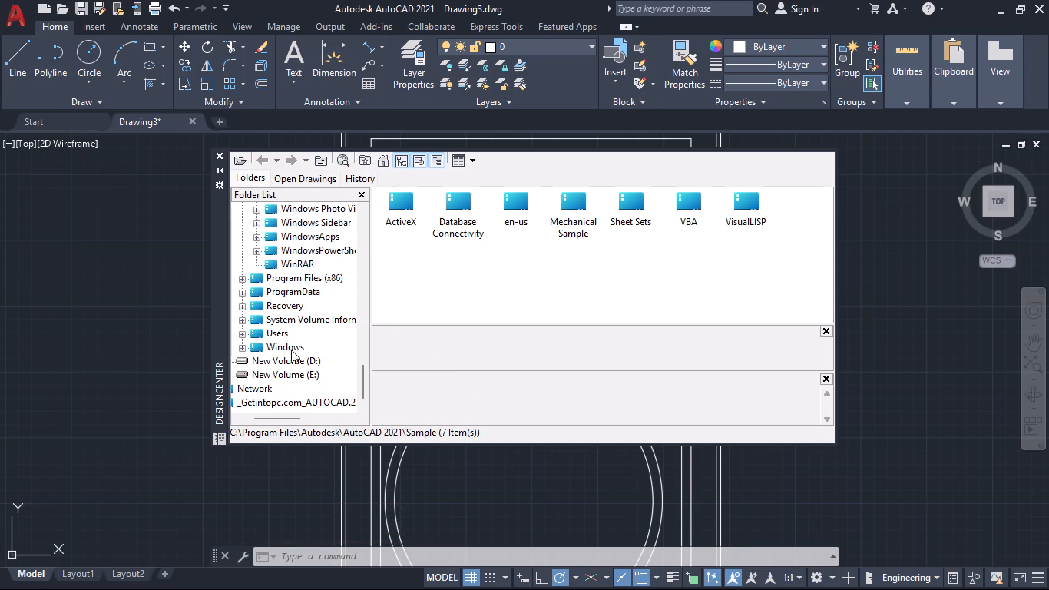
scroll(324, 336, down, 5)
scroll(304, 334, up, 6)
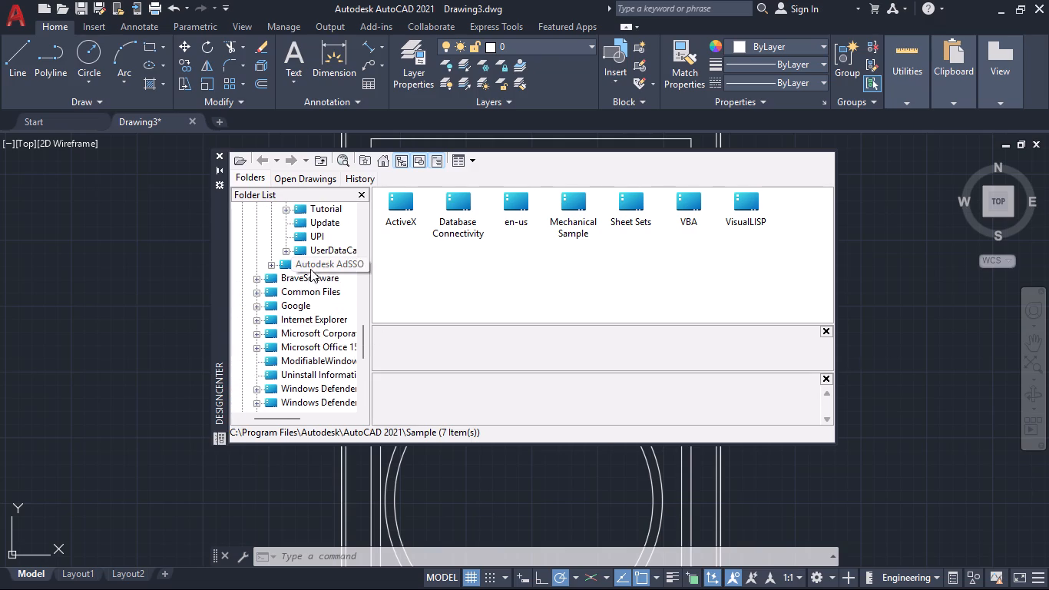
scroll(321, 271, up, 5)
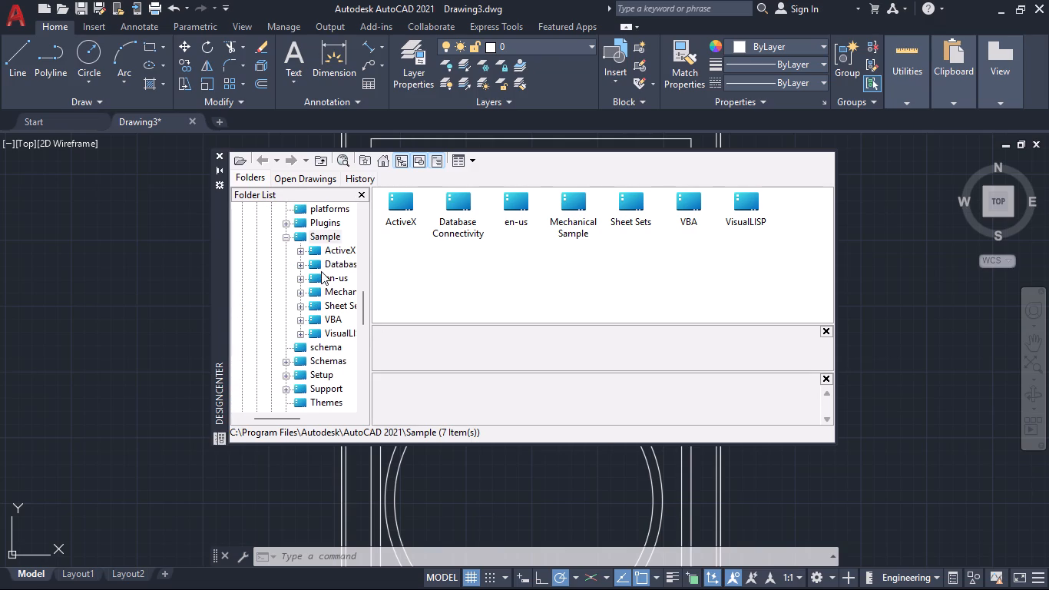
scroll(321, 271, up, 1)
click(333, 317)
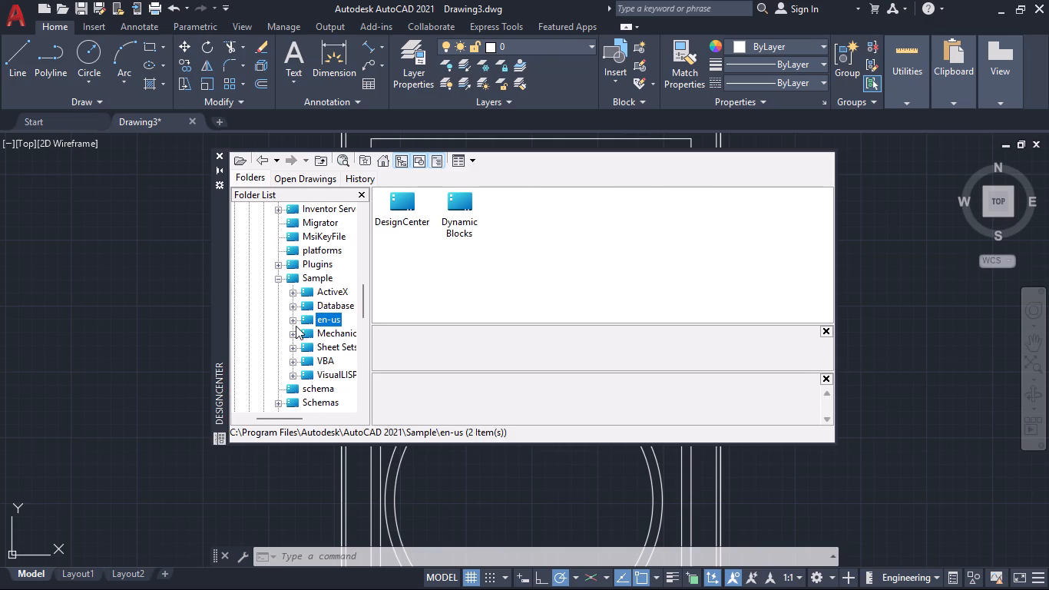
click(292, 320)
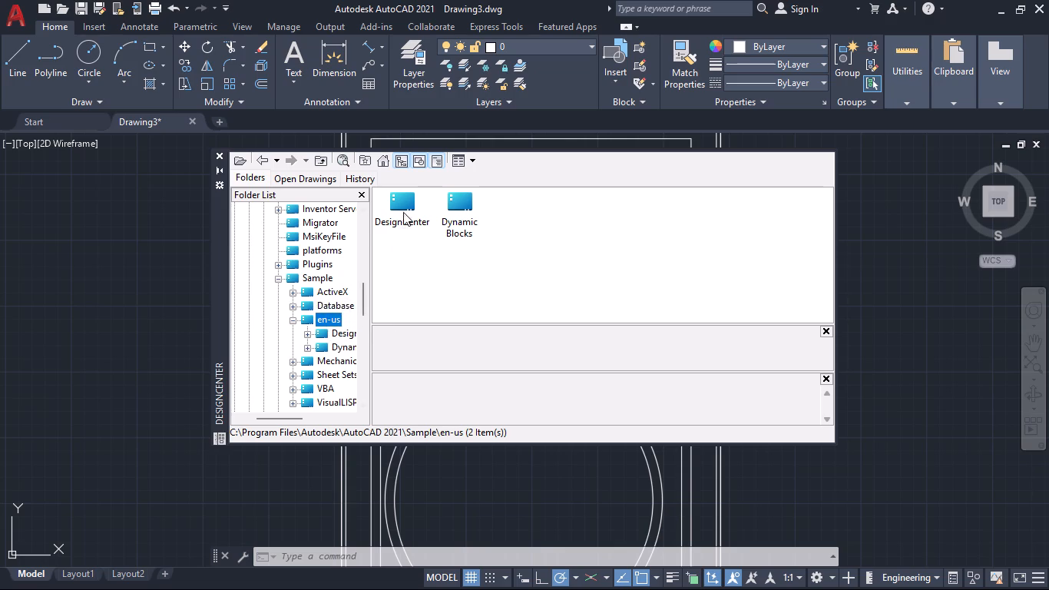
double_click(404, 211)
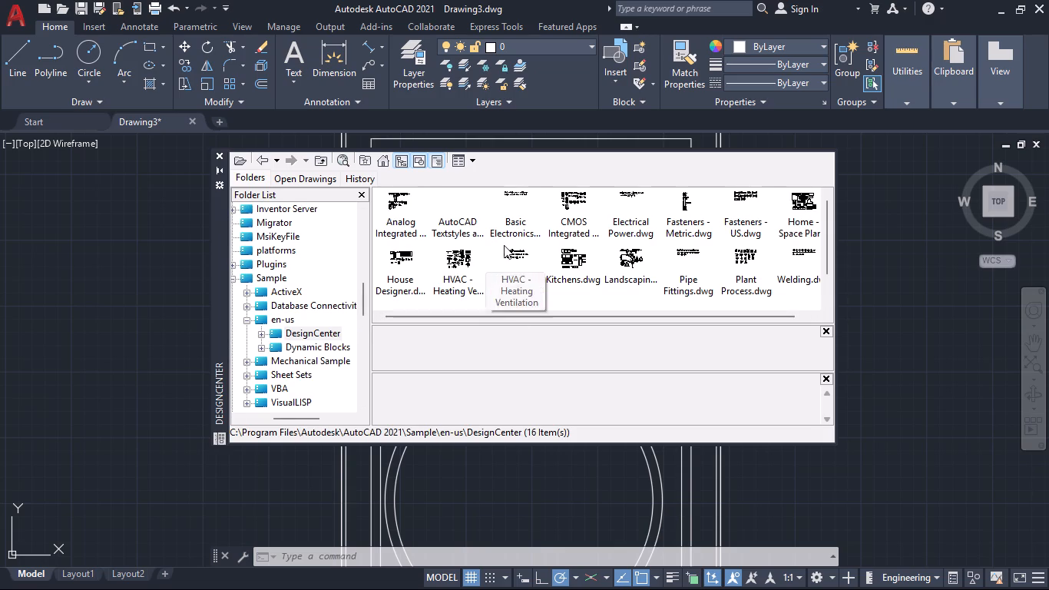
Open the Blocks collection of House Designer.dwg in the DesignCenter sample folder.
scroll(592, 266, down, 2)
scroll(617, 287, up, 3)
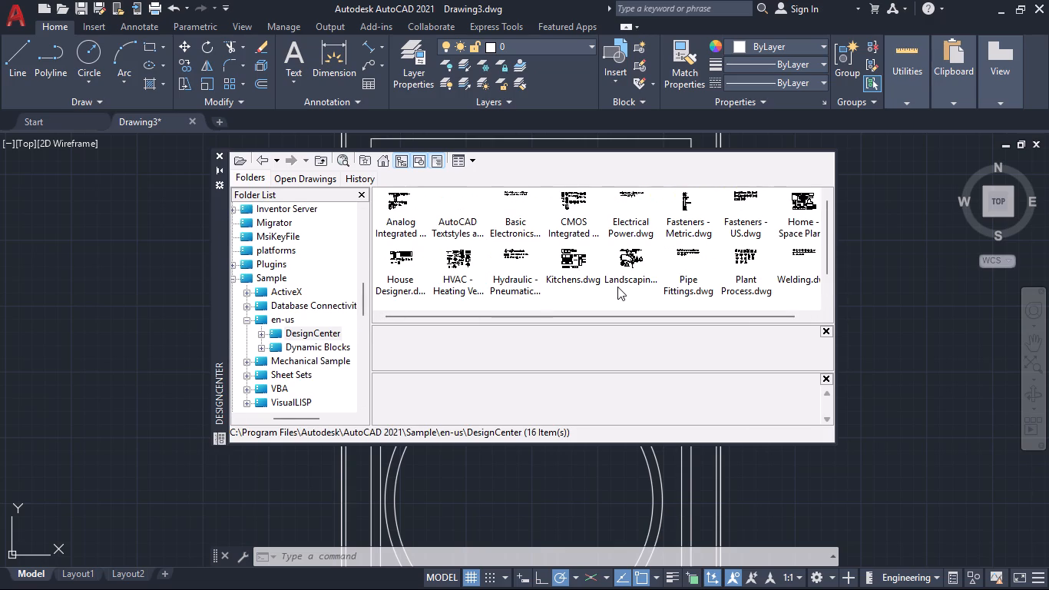
scroll(617, 287, up, 2)
drag(575, 318, 671, 317)
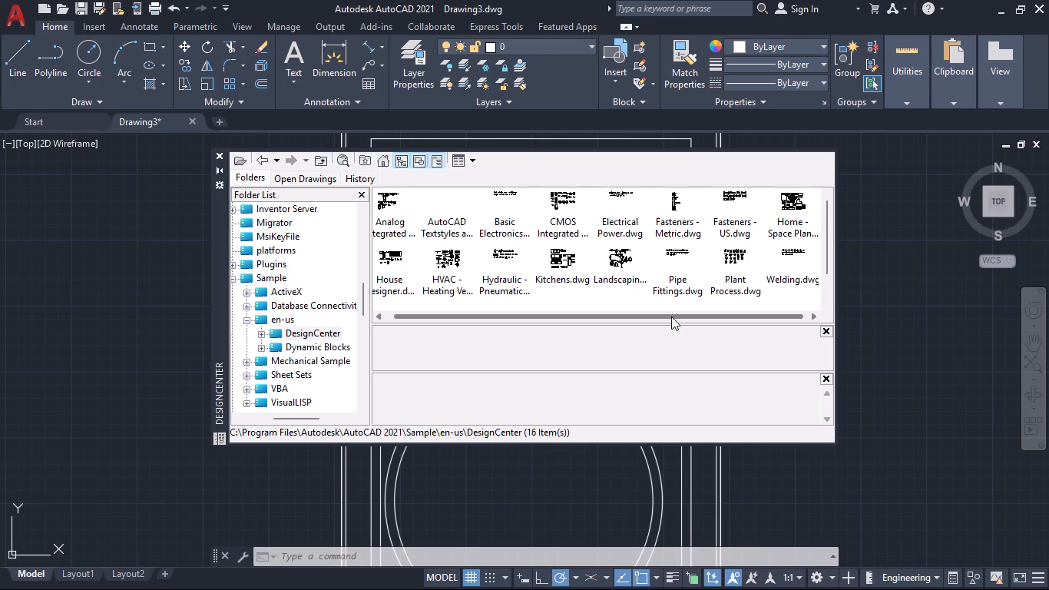
drag(671, 317, 473, 323)
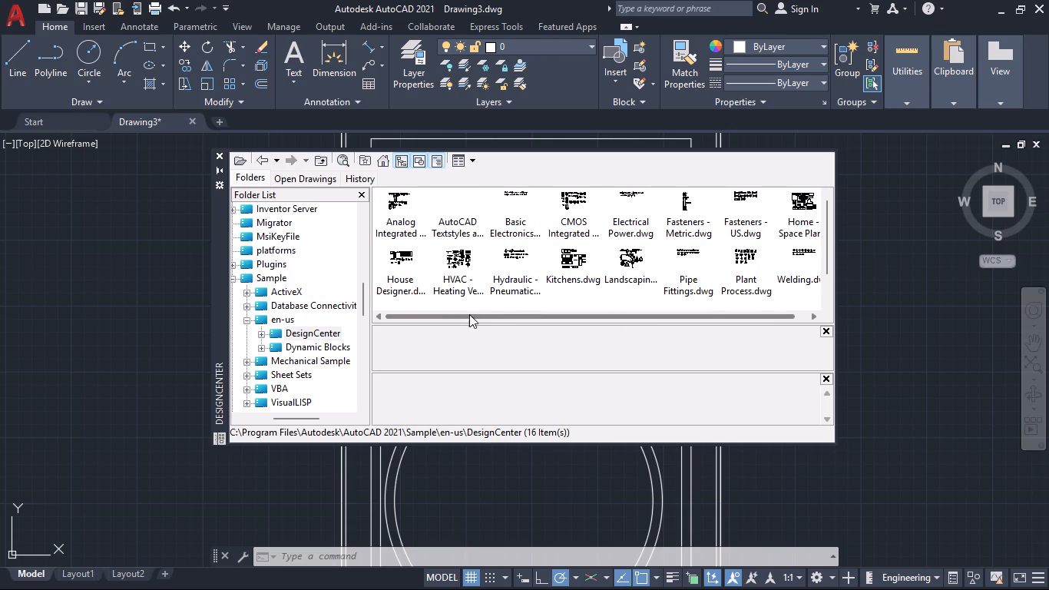
double_click(406, 260)
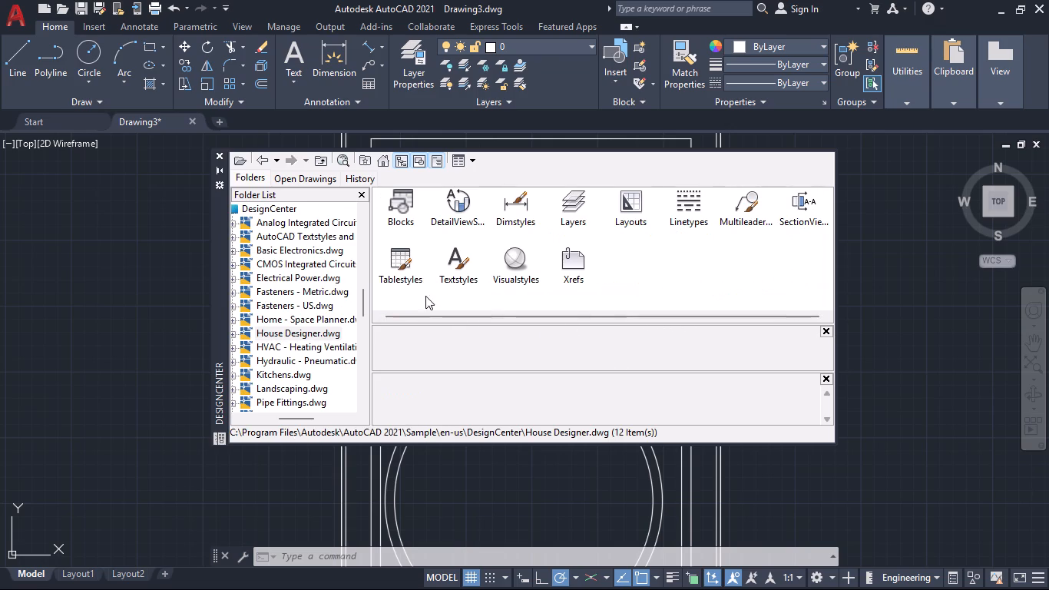
double_click(407, 216)
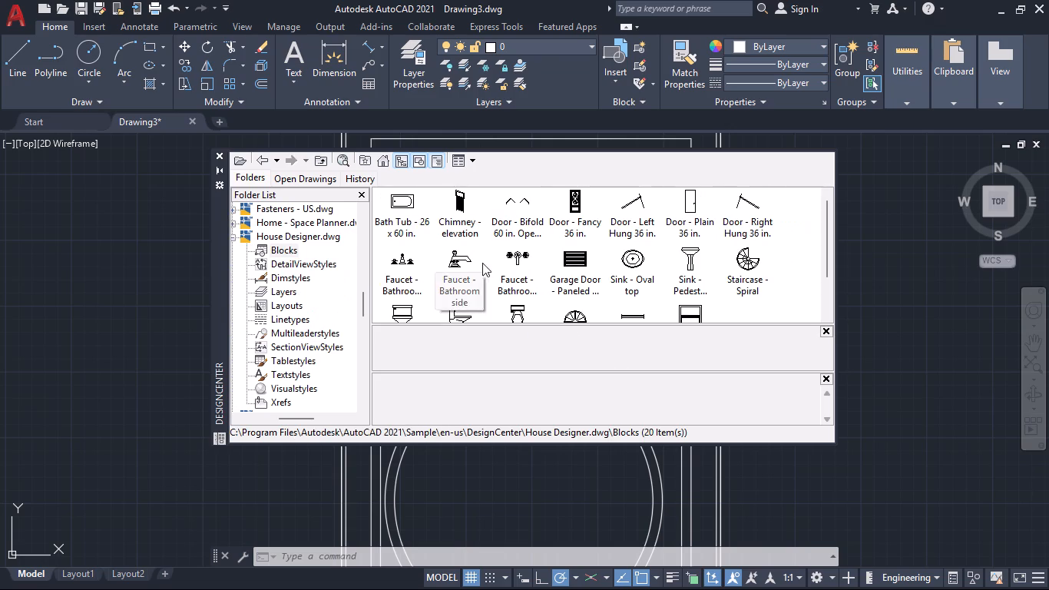
Insert the Door - Left Hung 36 in. block and the bathroom faucet block with two round handles into the empty space east of the plan.
scroll(438, 226, down, 2)
scroll(575, 263, up, 1)
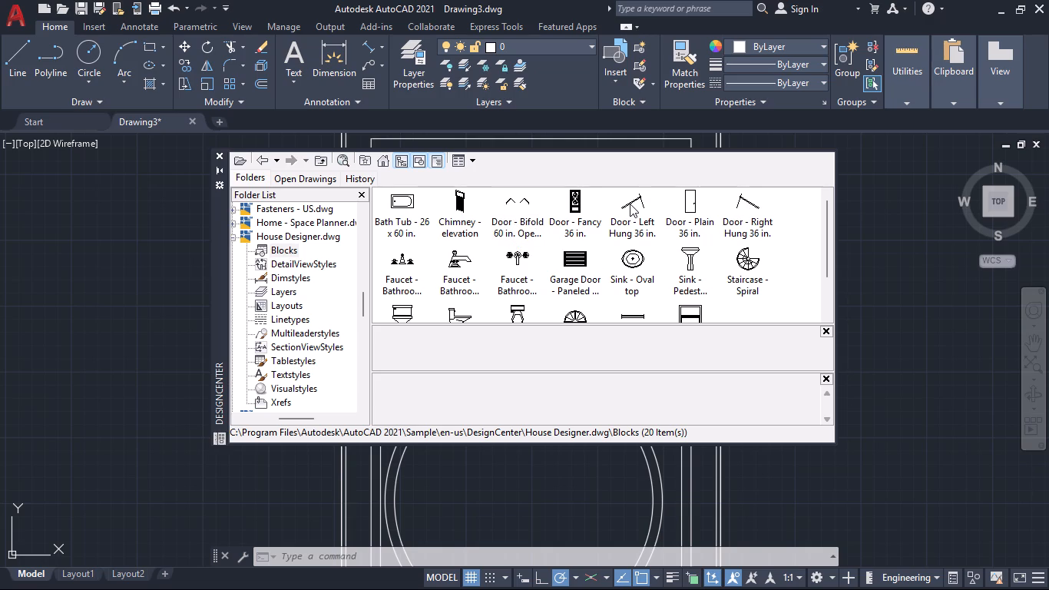
drag(630, 204, 913, 310)
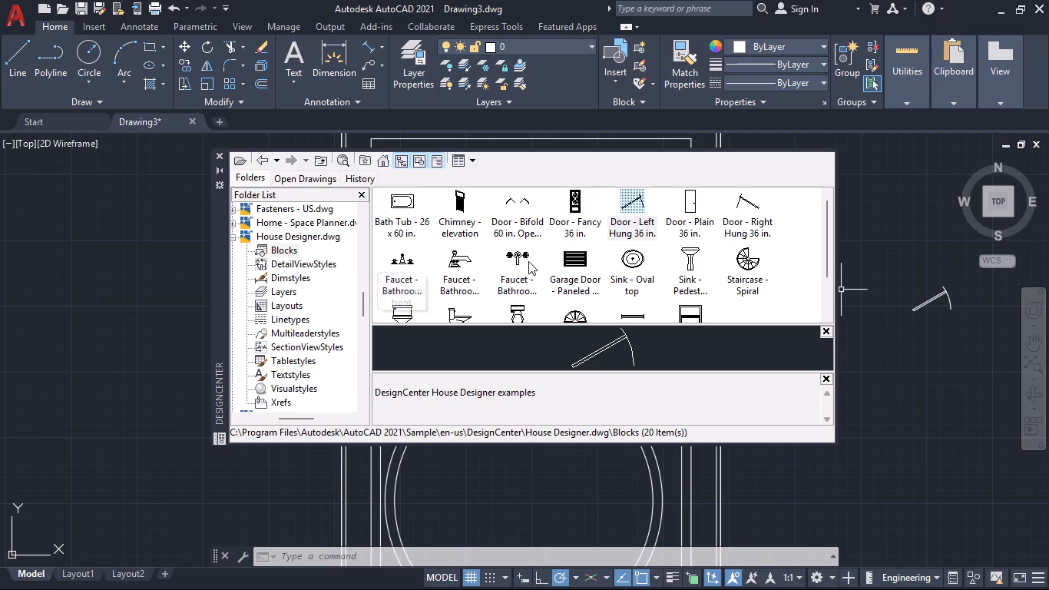
drag(513, 260, 975, 376)
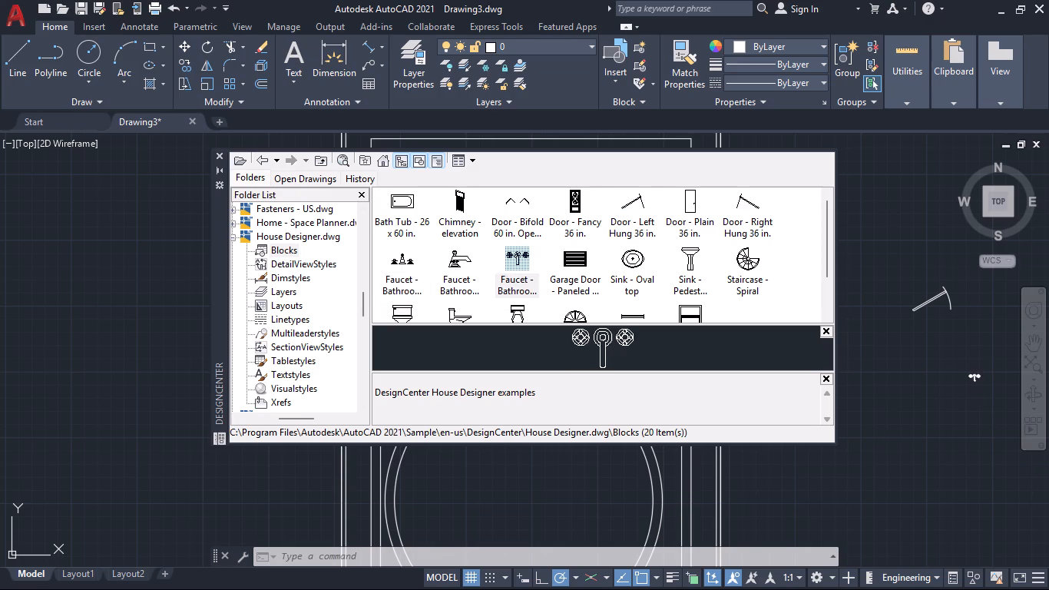
Insert the Bath Tub - 26 x 60 in. and Sink - Pedestal elevation blocks near the faucet, east of the plan.
drag(400, 201, 498, 240)
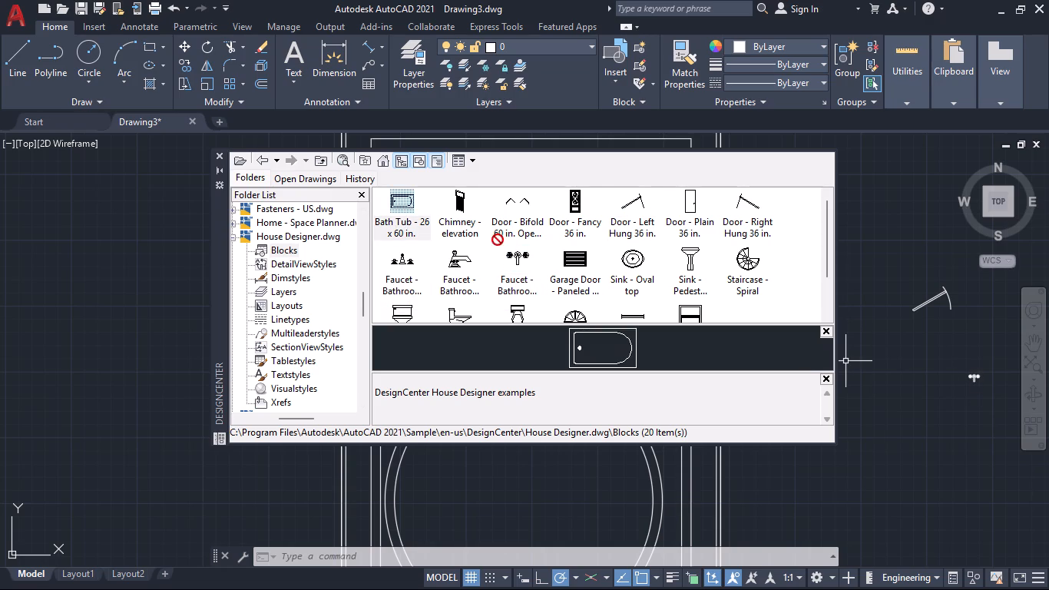
drag(498, 240, 928, 423)
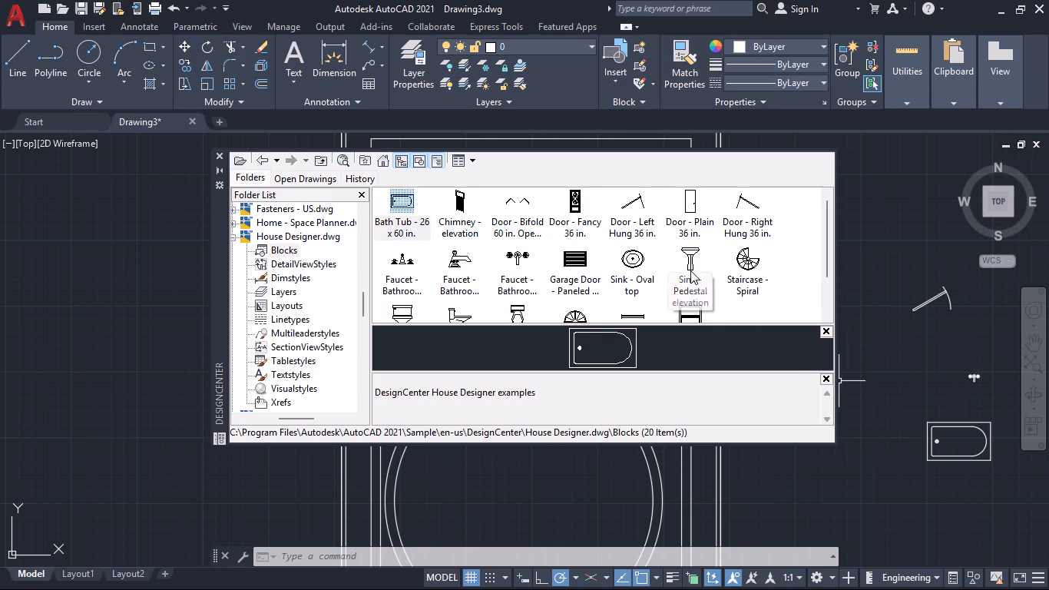
drag(684, 259, 922, 385)
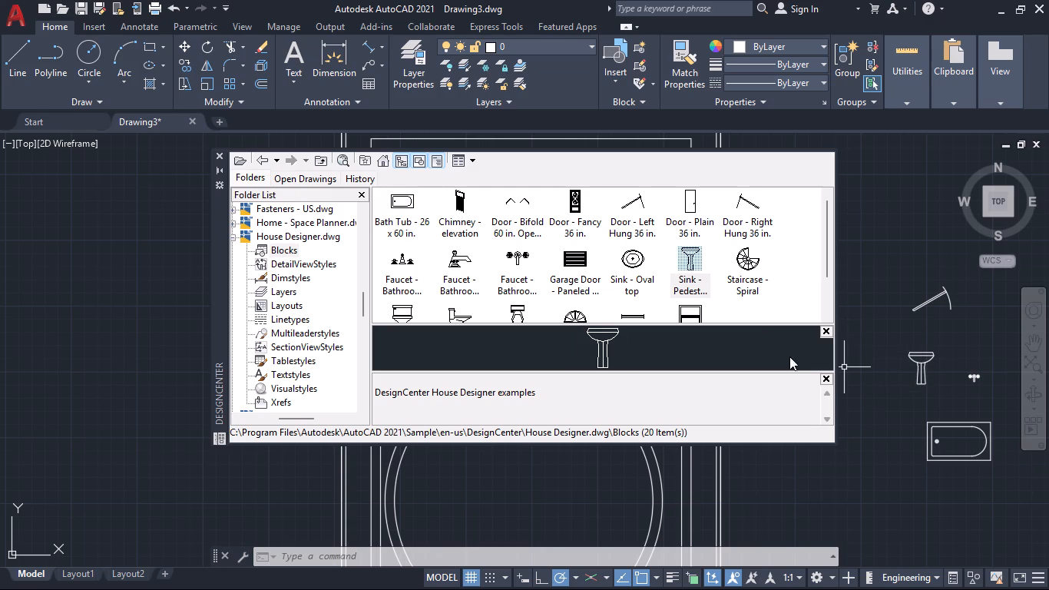
Insert the plan-view Window - Wood Frame 36 x 36 in. block and the Toilet - top block north of the door block.
scroll(712, 279, down, 1)
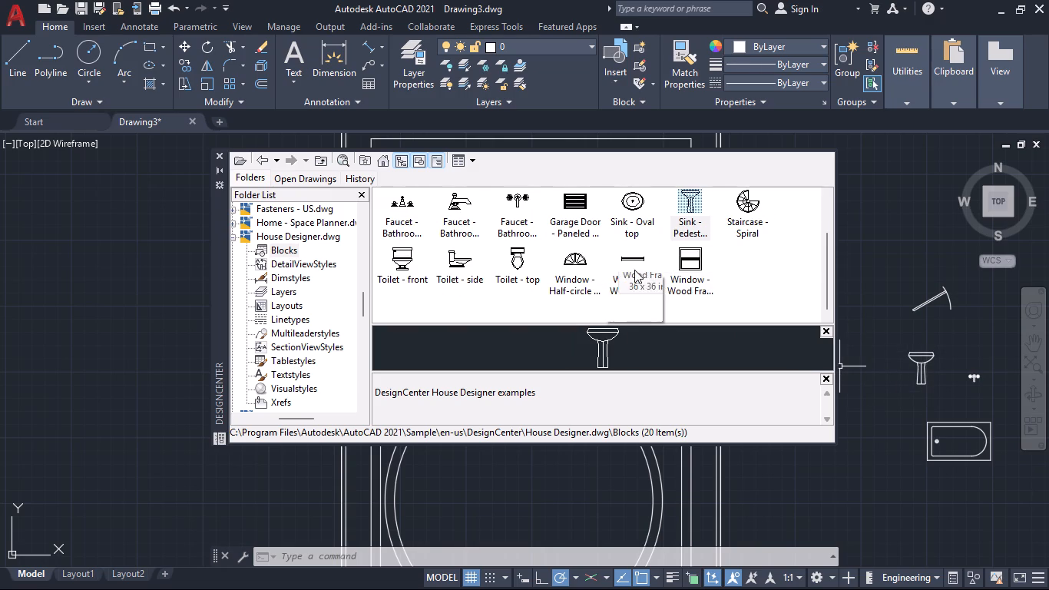
drag(634, 269, 895, 260)
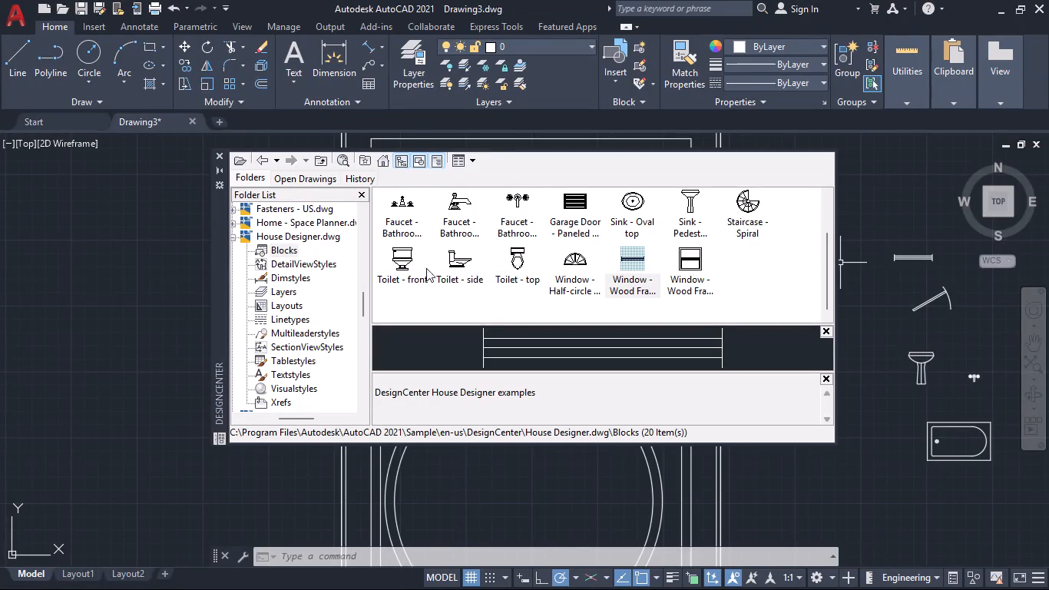
drag(517, 250, 773, 257)
drag(773, 257, 894, 179)
Look through the House Designer blocks for further doors and fixtures, and close DesignCenter.
scroll(603, 268, up, 4)
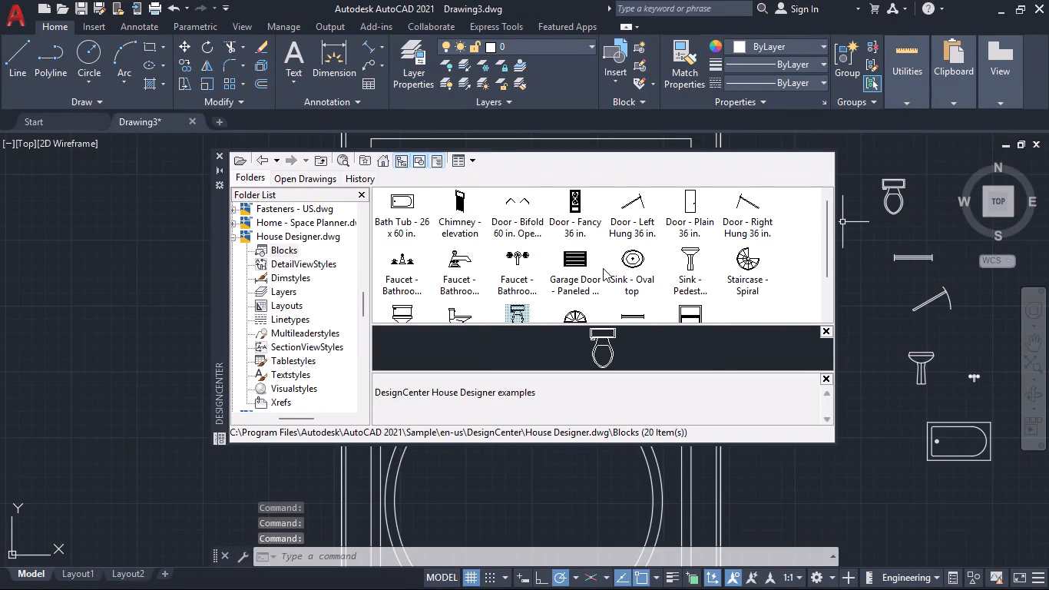
scroll(603, 268, up, 1)
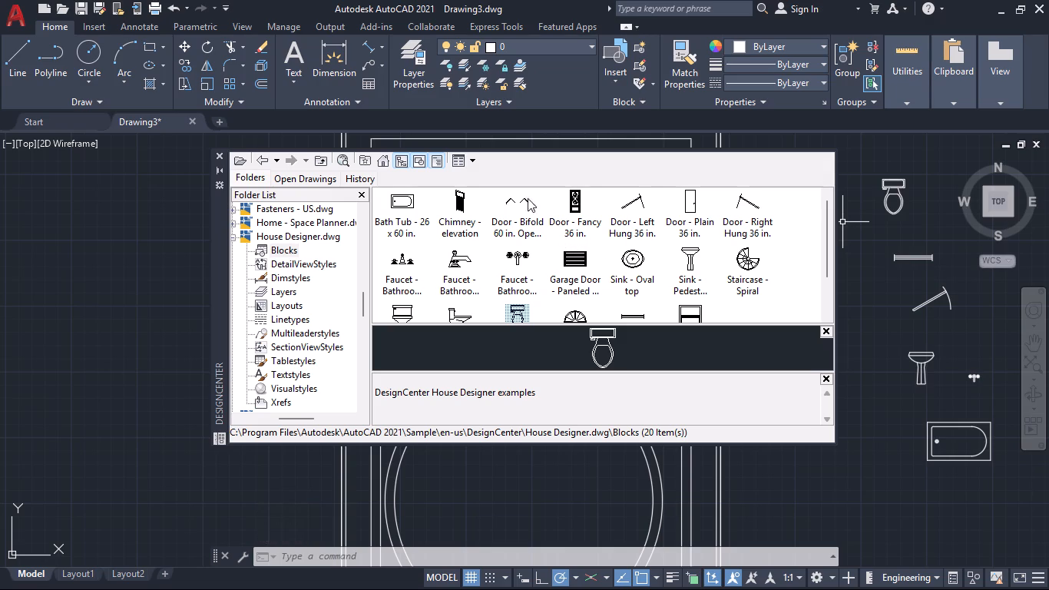
scroll(517, 217, up, 3)
scroll(503, 276, down, 2)
scroll(511, 276, up, 5)
click(220, 154)
Examine the ring, the surrounding rooms and the whole plan together with the blocks placed east of it.
scroll(720, 323, down, 1)
middle_drag(766, 346, 766, 345)
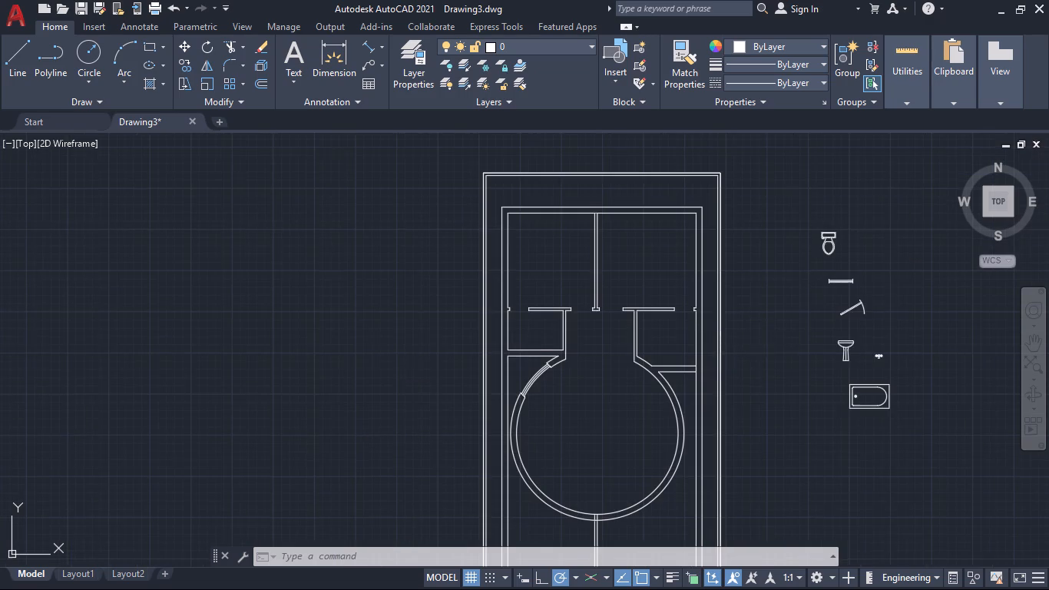
middle_drag(766, 345, 673, 320)
middle_drag(692, 365, 740, 340)
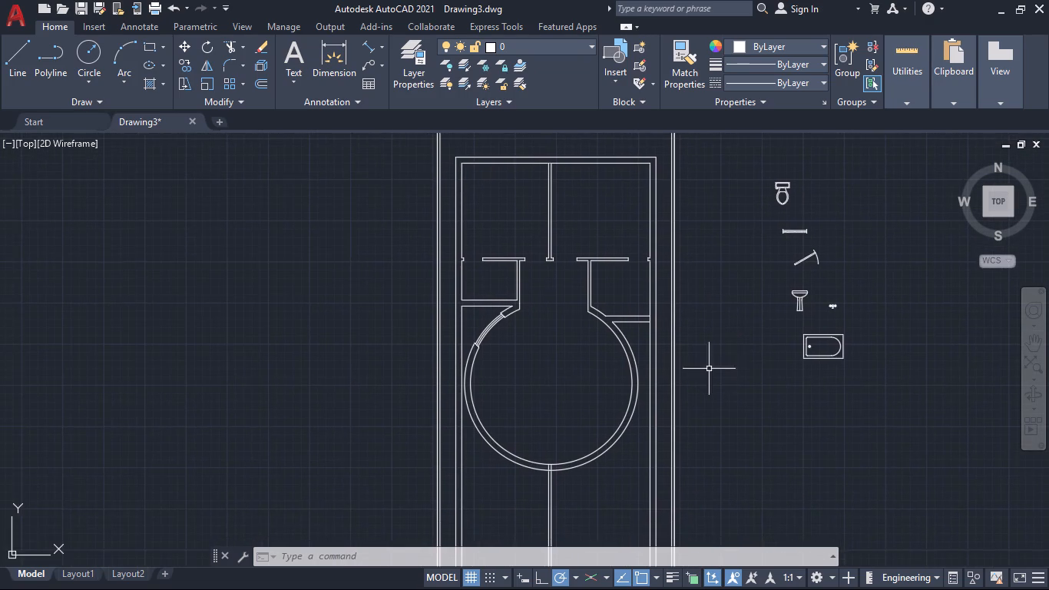
scroll(590, 383, up, 2)
scroll(589, 383, down, 1)
middle_drag(567, 405, 567, 374)
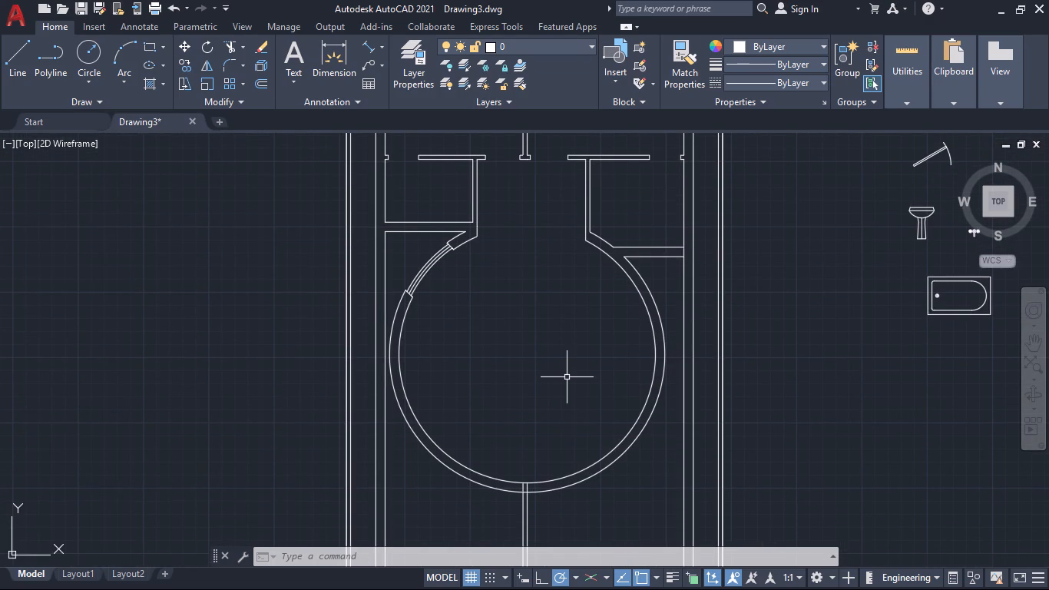
scroll(568, 376, down, 1)
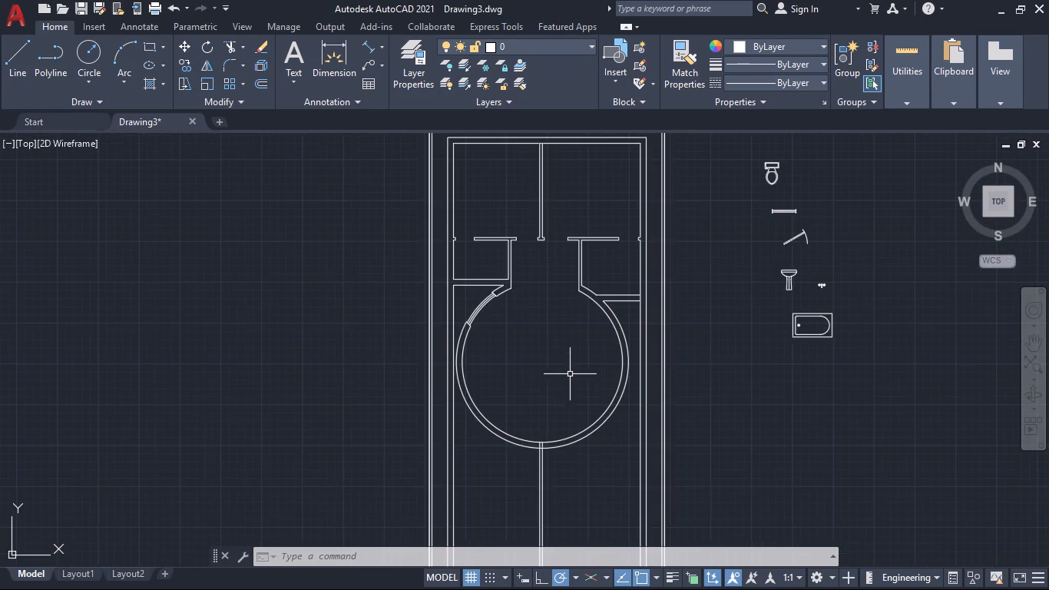
middle_drag(556, 380, 575, 313)
scroll(584, 340, down, 1)
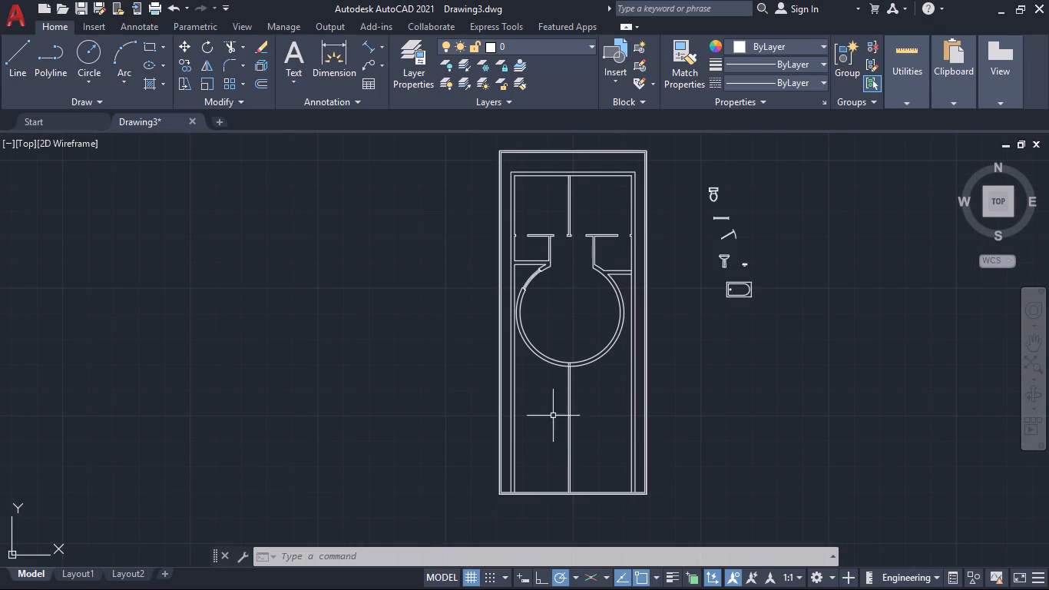
Draw three circles centred on the ring, passing through the middle, outer and inner line ends at the southern end of its northwest curved window.
scroll(558, 374, up, 2)
middle_drag(533, 376, 529, 432)
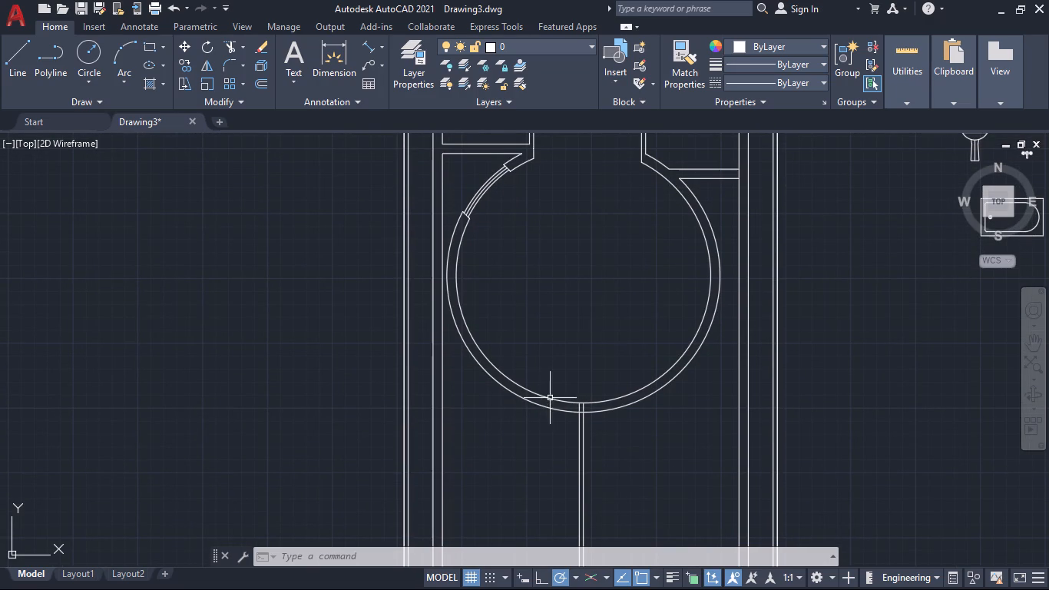
click(88, 51)
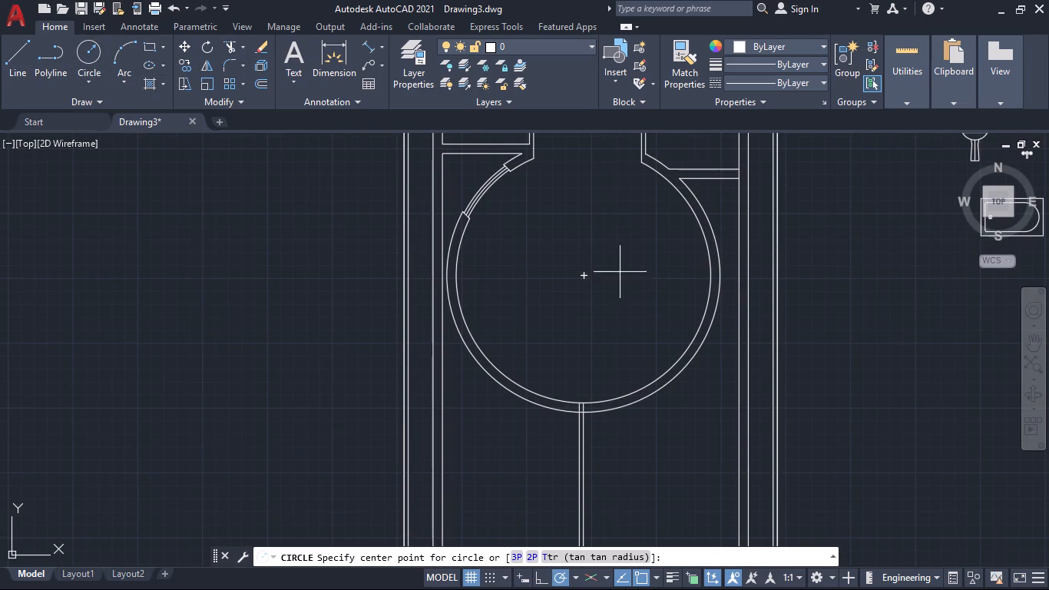
click(581, 275)
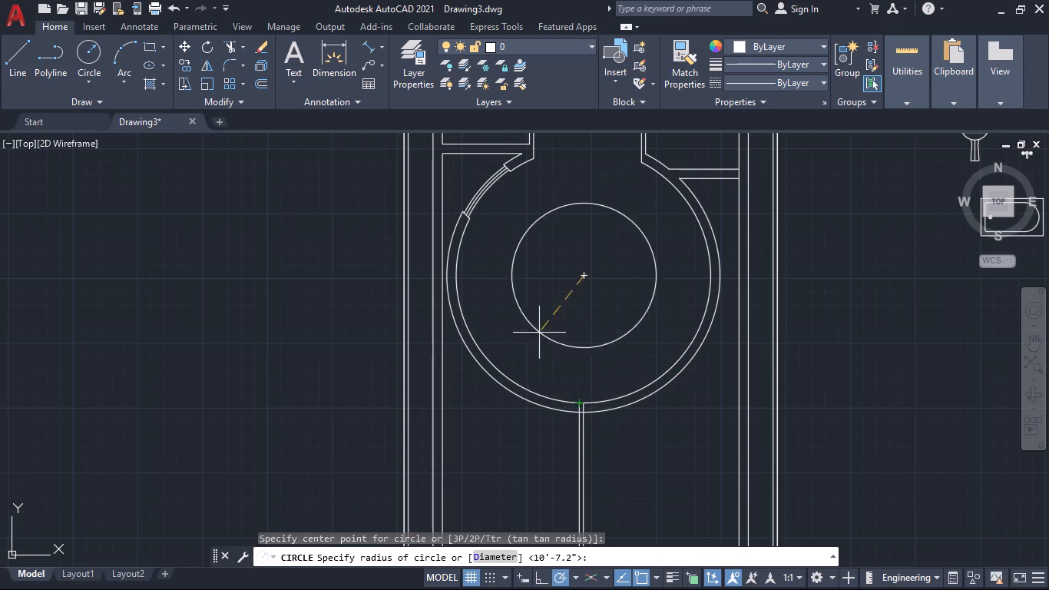
scroll(466, 224, up, 3)
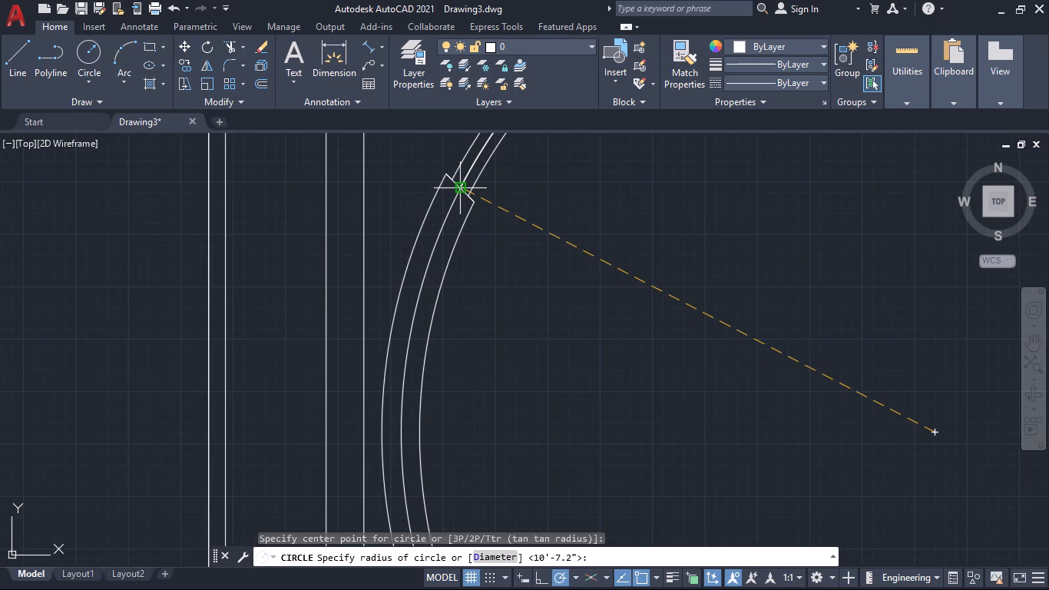
click(457, 187)
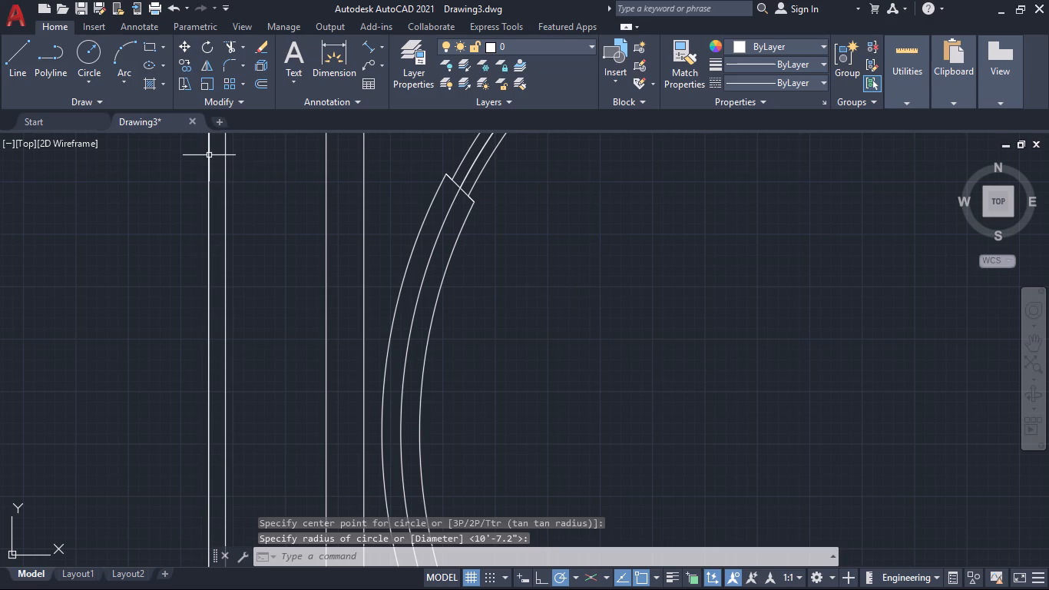
key(space)
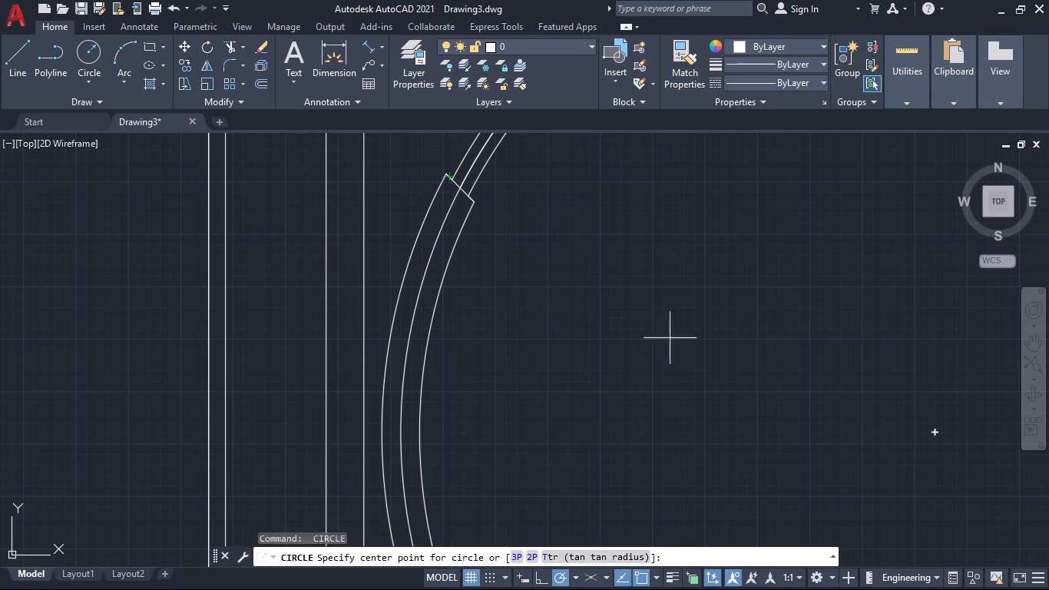
click(933, 436)
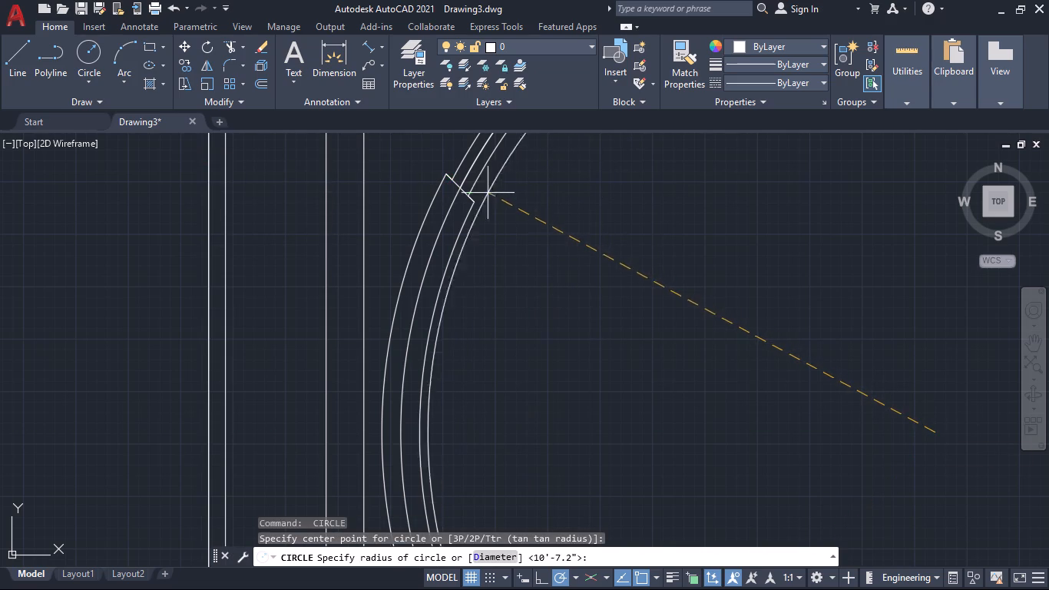
click(450, 181)
key(space)
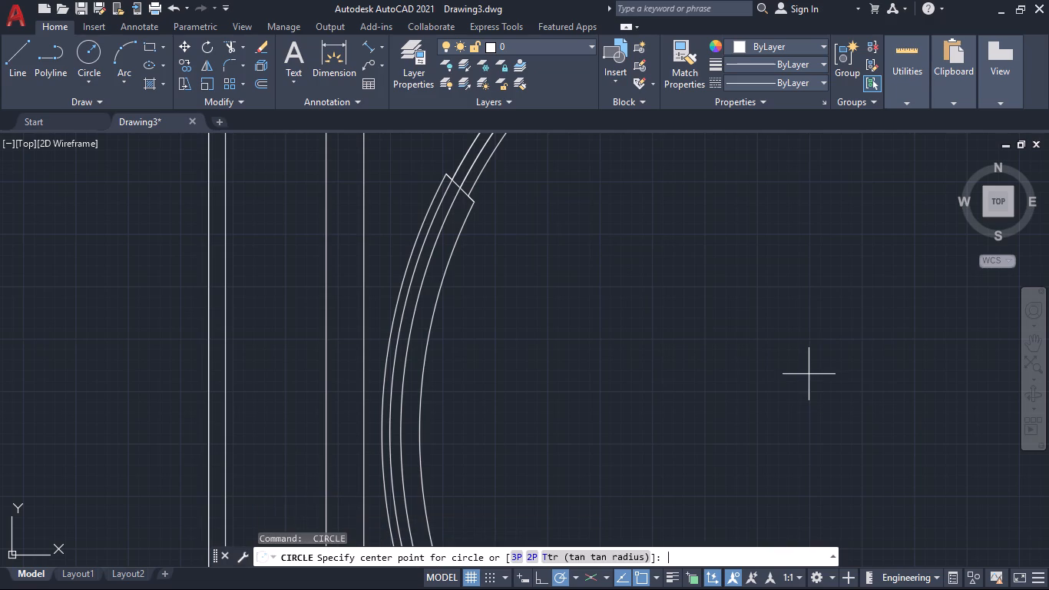
click(935, 435)
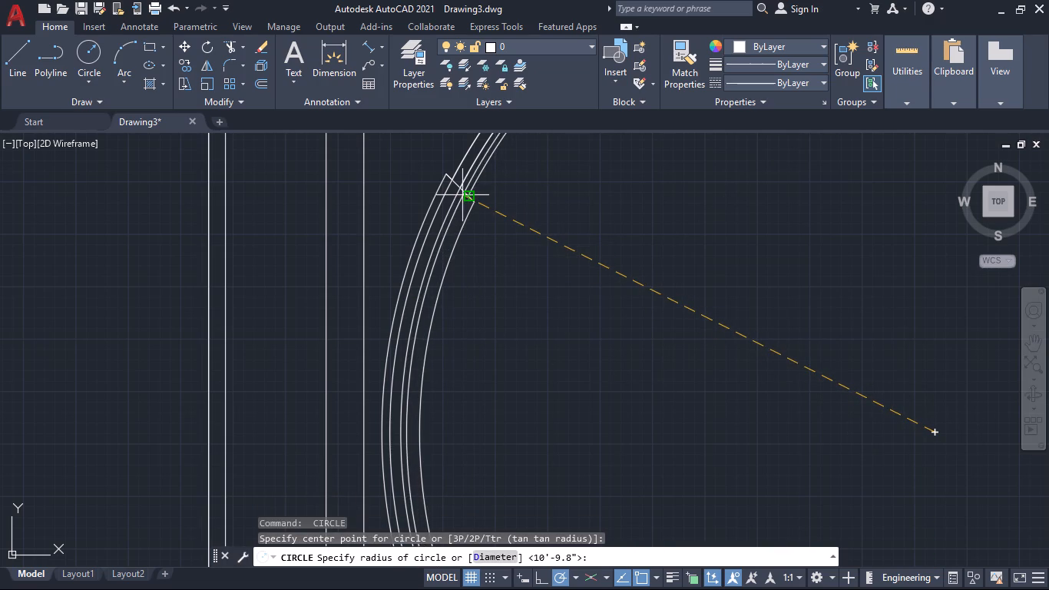
click(466, 196)
Draw a 3" line west along the ring's outer edge from the south partition's west face, continuing vertically up past the ring's inner edge.
scroll(627, 248, down, 2)
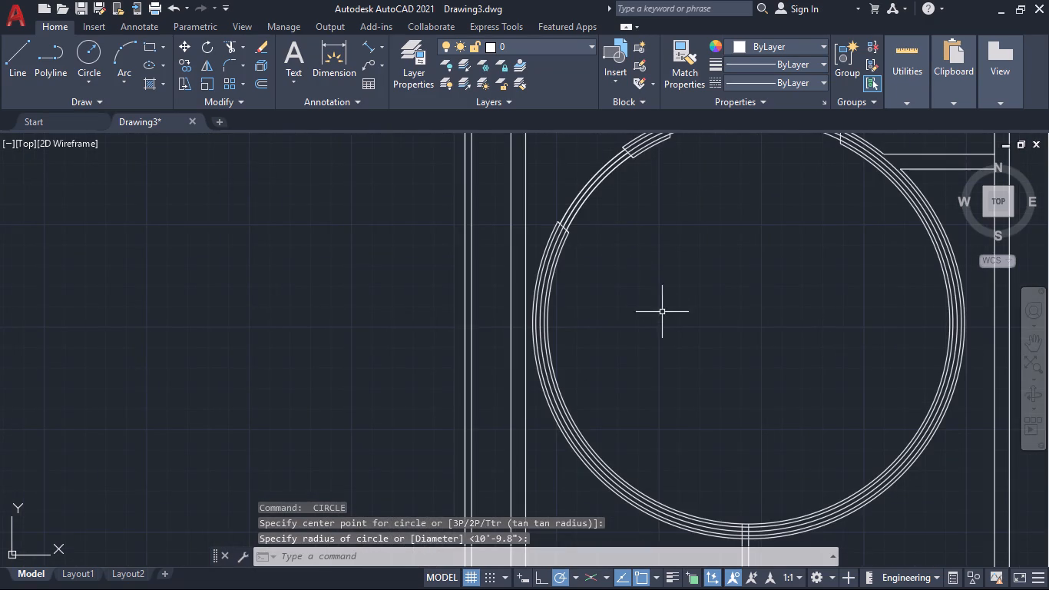
middle_drag(665, 315, 495, 315)
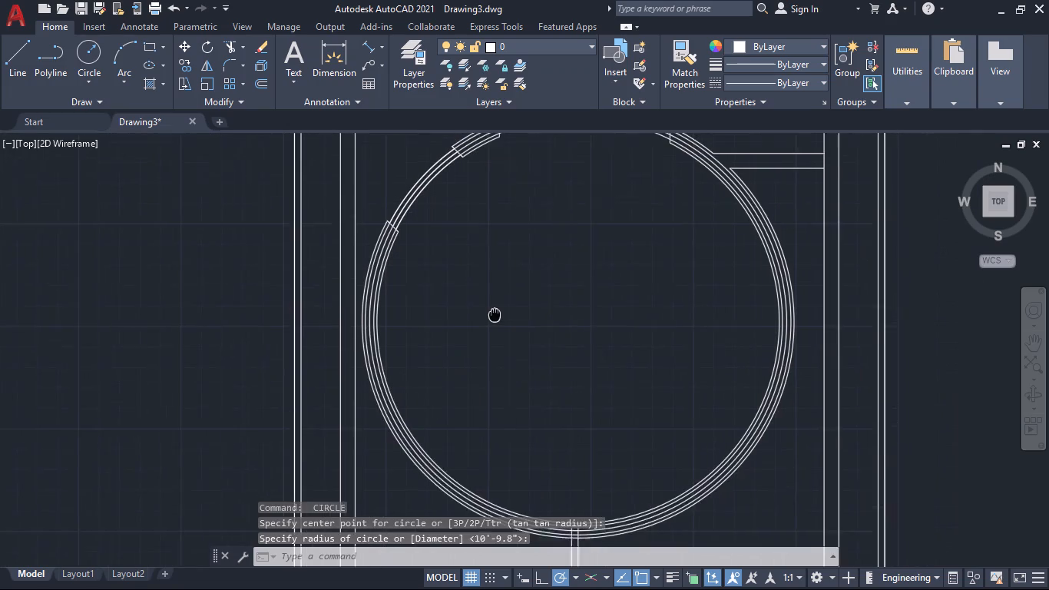
middle_drag(495, 315, 601, 247)
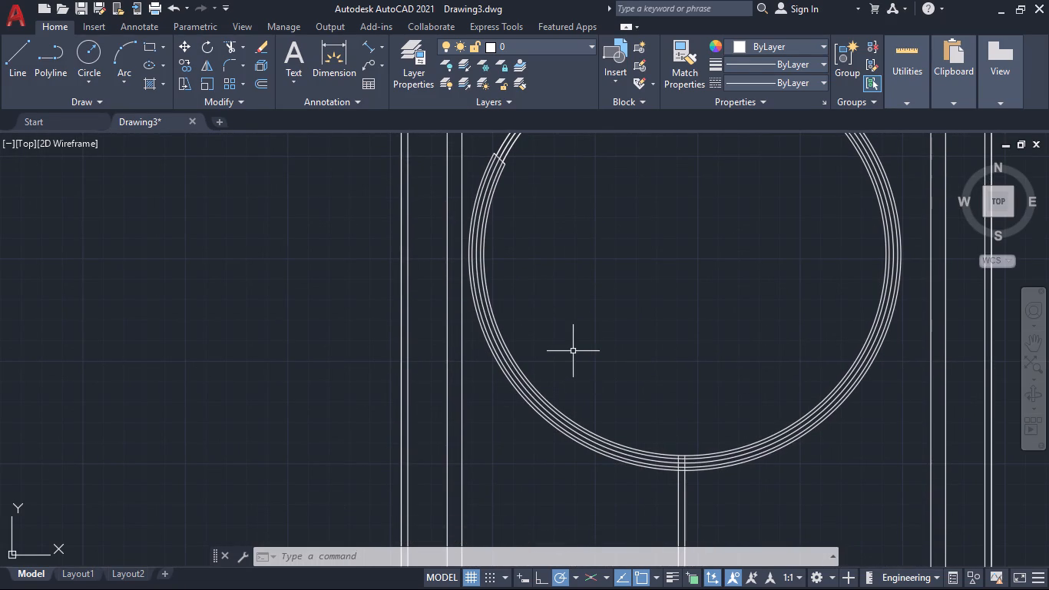
middle_drag(579, 343, 544, 431)
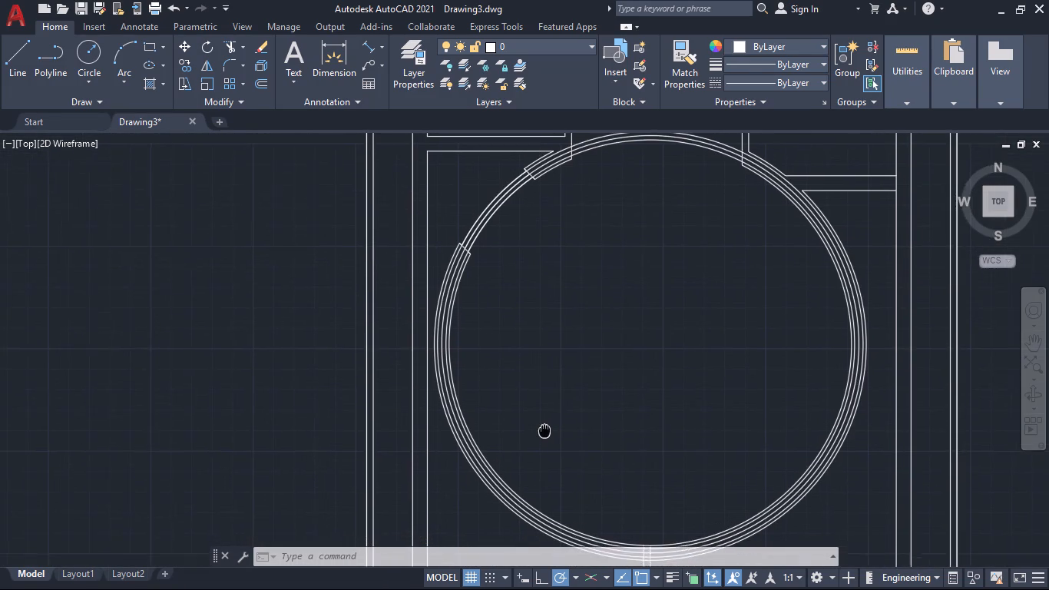
middle_drag(544, 431, 518, 339)
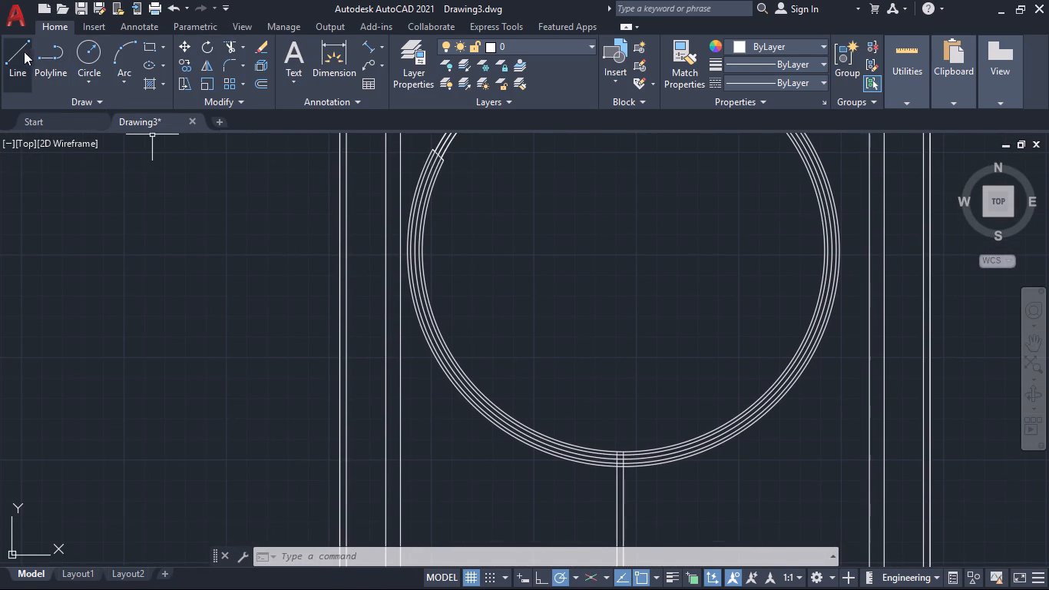
click(15, 50)
middle_drag(544, 375, 559, 273)
scroll(559, 275, up, 1)
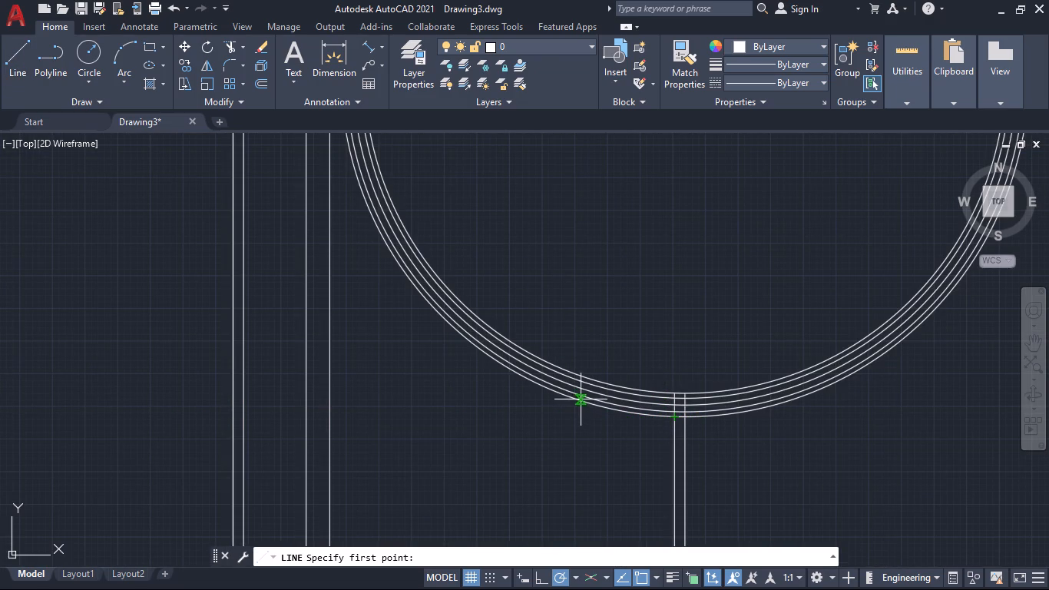
click(670, 416)
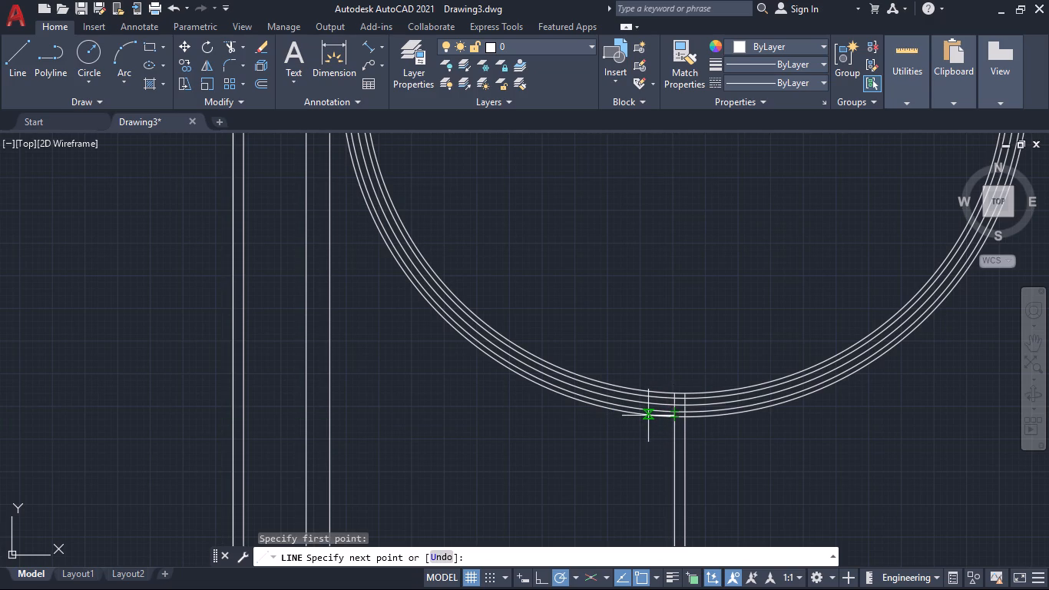
text(3")
key(Return)
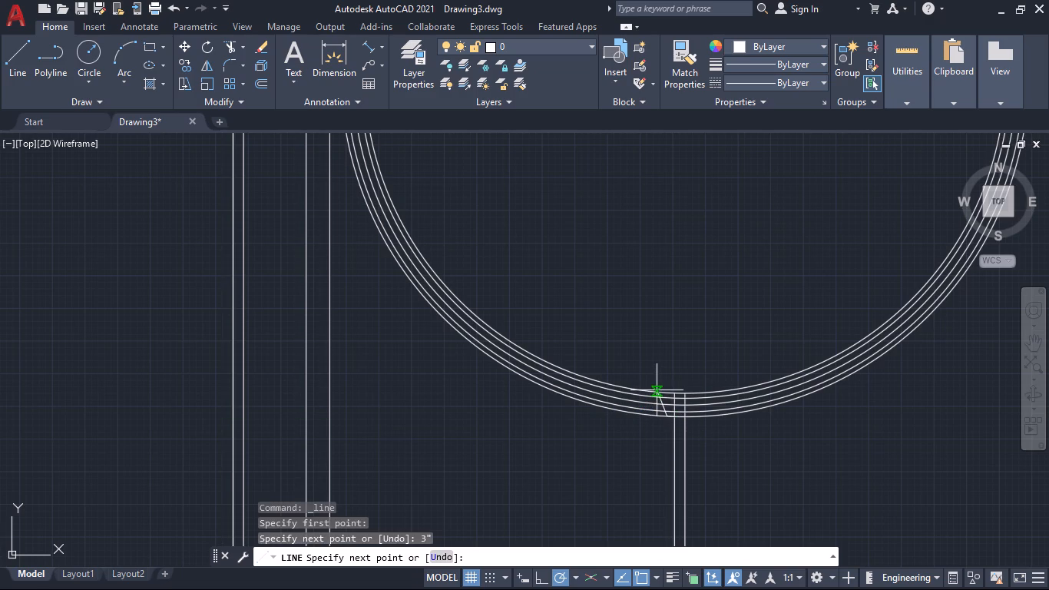
scroll(665, 390, up, 2)
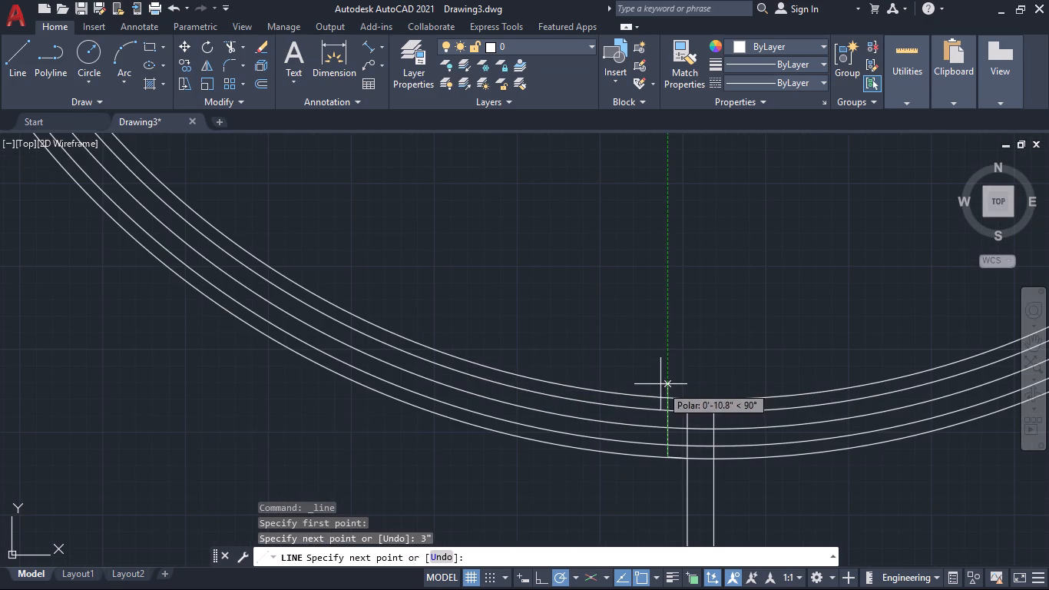
click(668, 371)
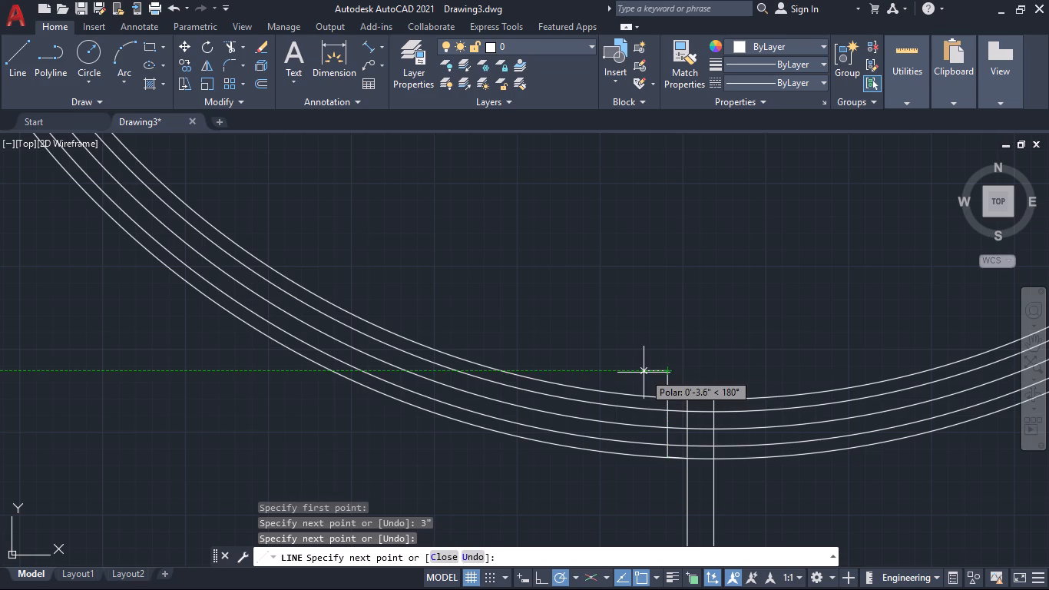
key(space)
With Ortho on, draw a line 4' west from the foot of the vertical line, continuing vertically up to the ring's inner edge.
key(space)
scroll(646, 393, down, 2)
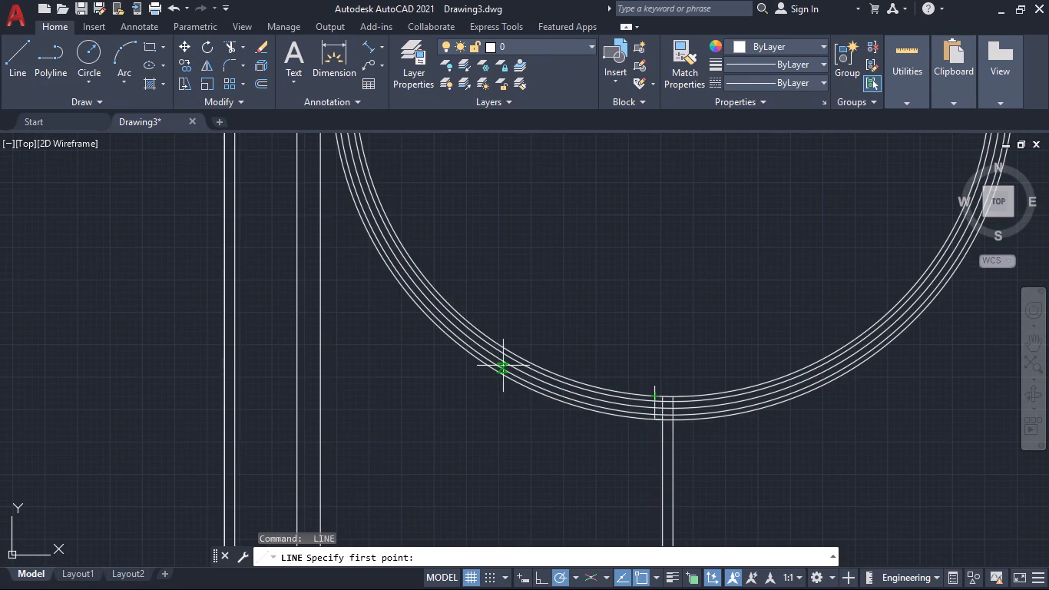
scroll(650, 421, up, 2)
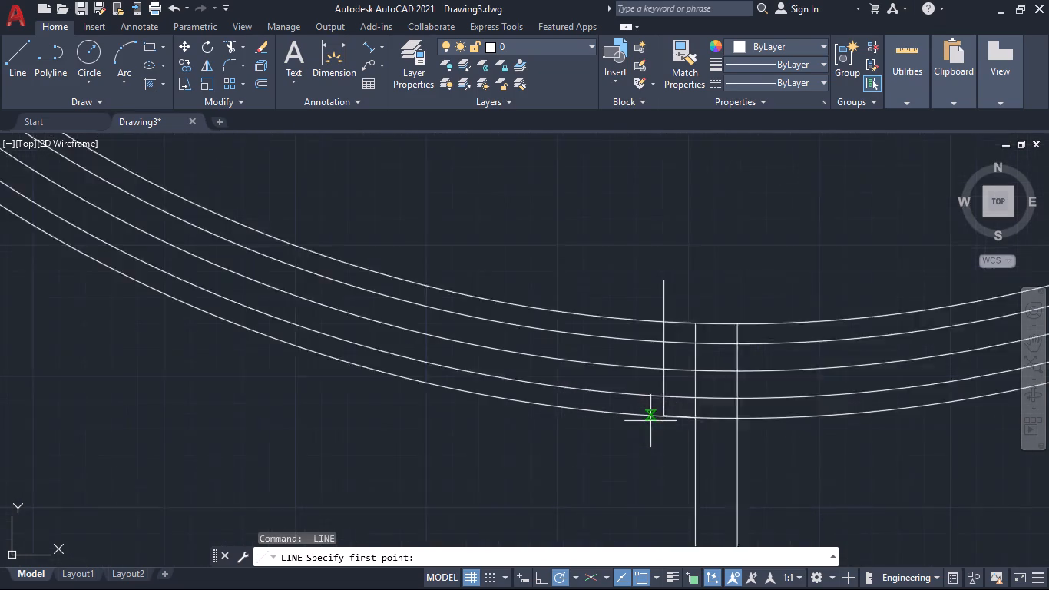
scroll(650, 421, up, 2)
click(670, 412)
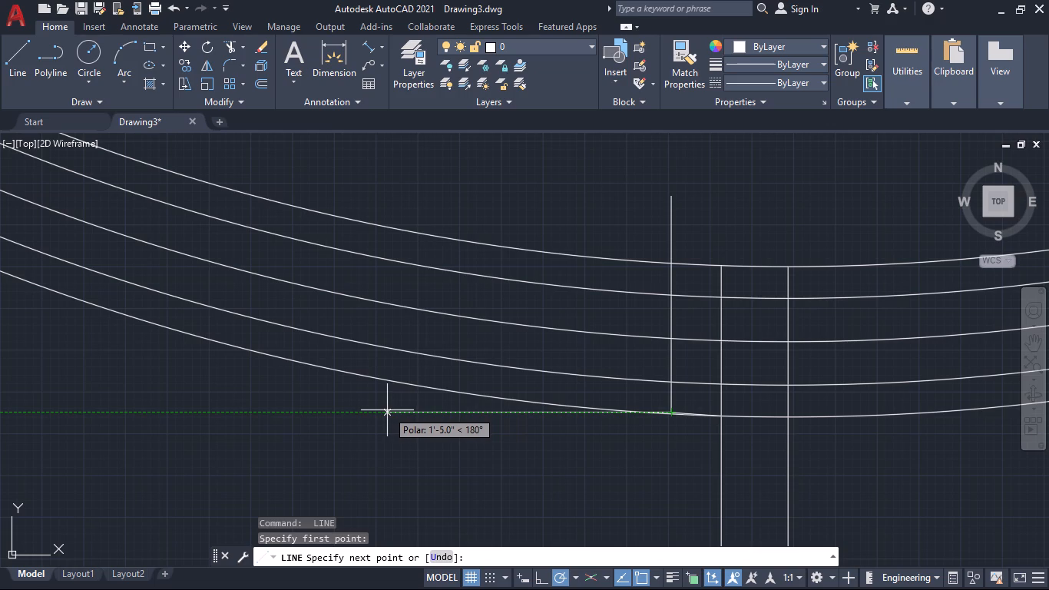
text(4")
key(BackSpace)
key(apostrophe)
key(Return)
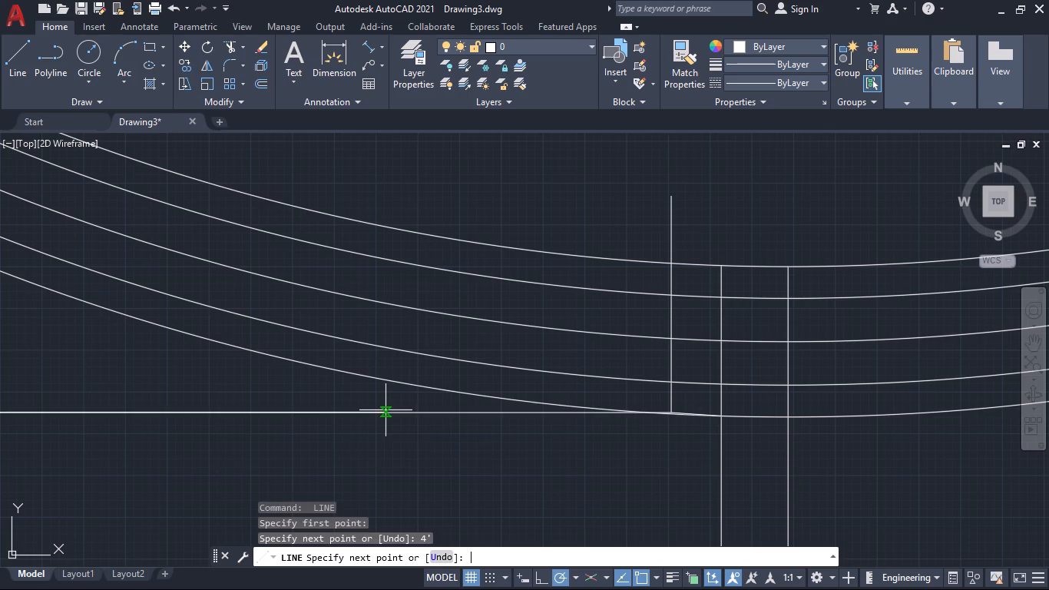
scroll(379, 398, down, 3)
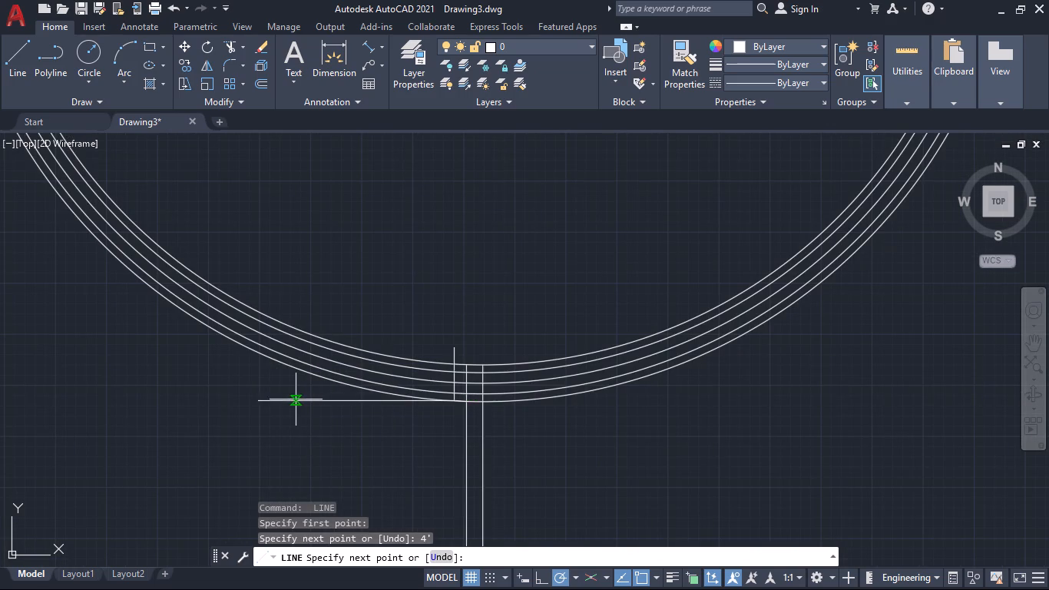
key(ctrl+z)
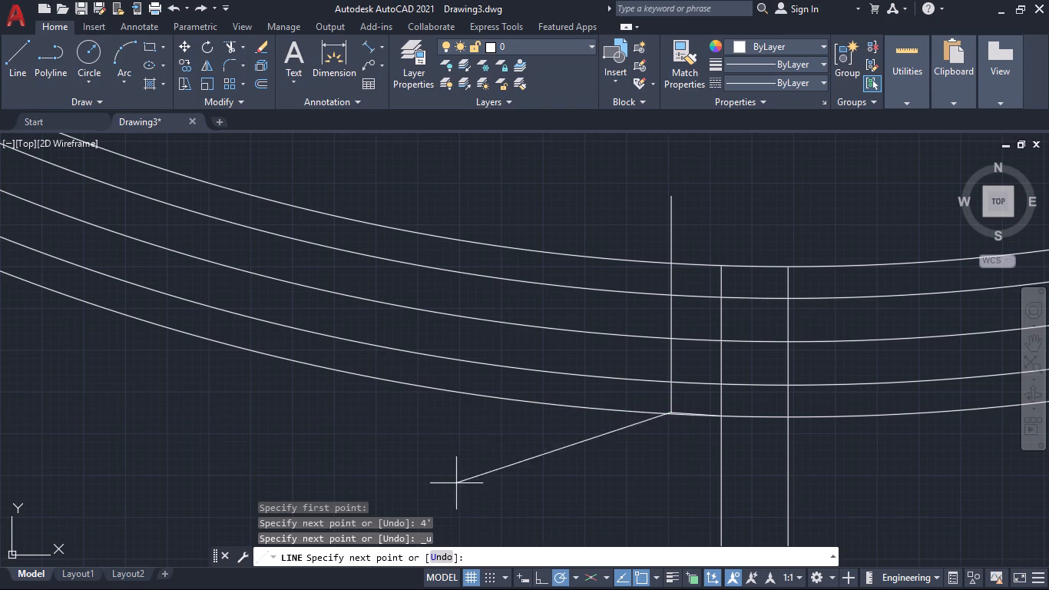
click(541, 575)
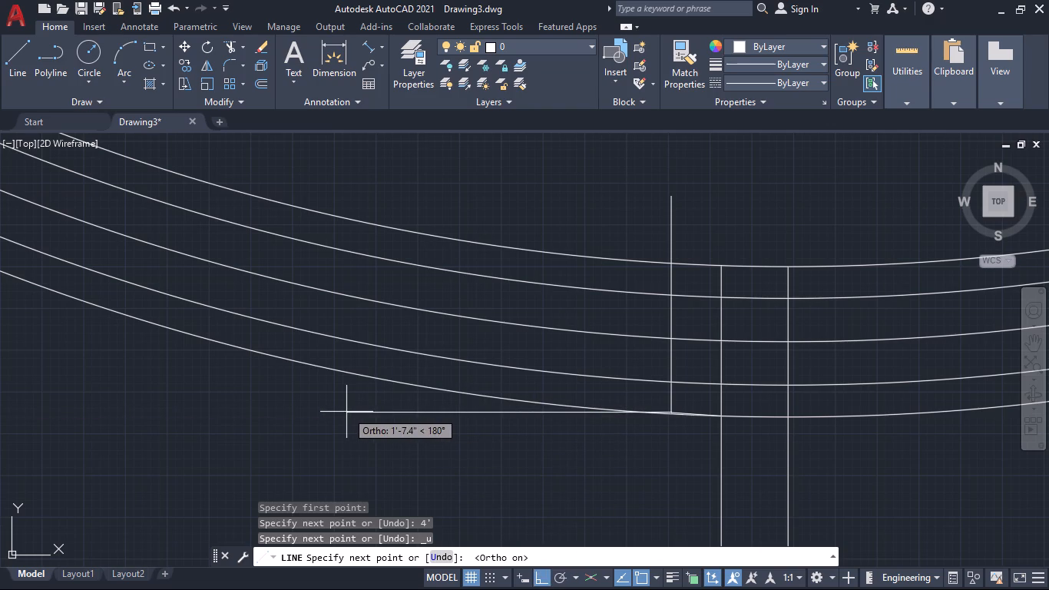
text(4")
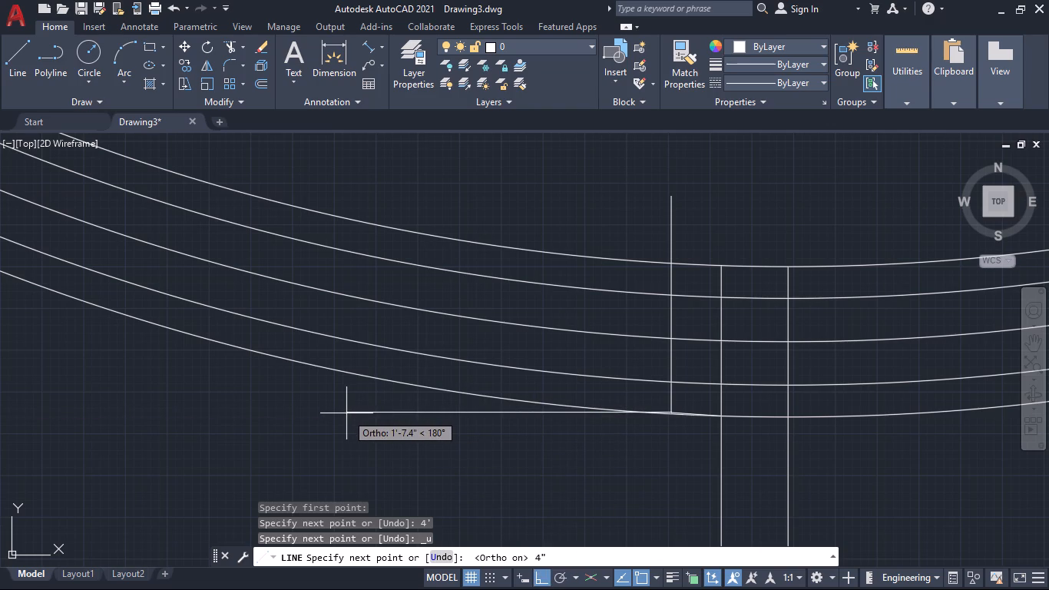
key(BackSpace)
key(apostrophe)
key(Return)
scroll(385, 421, down, 1)
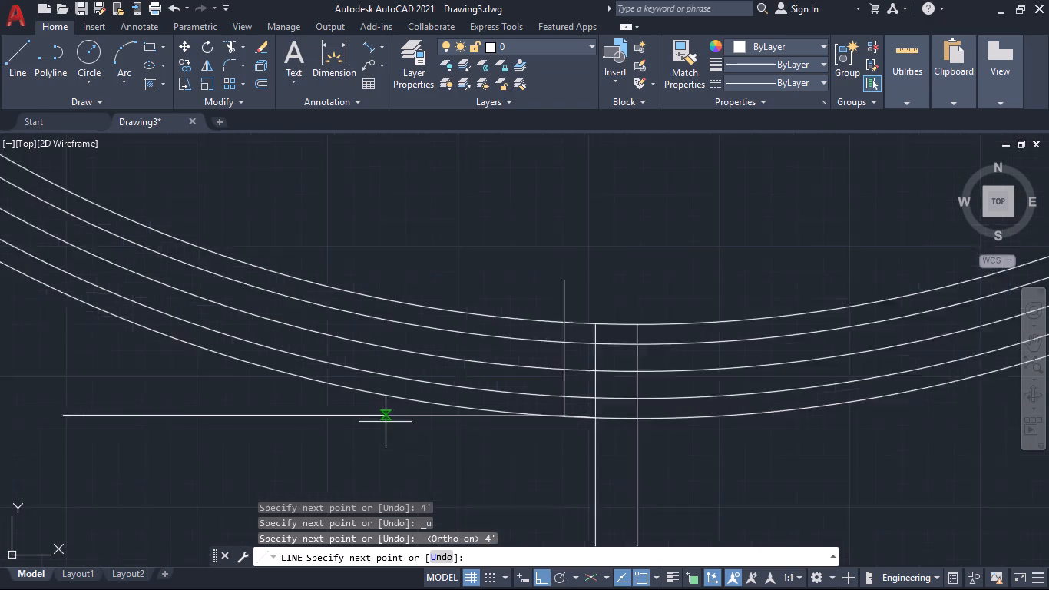
scroll(386, 422, down, 2)
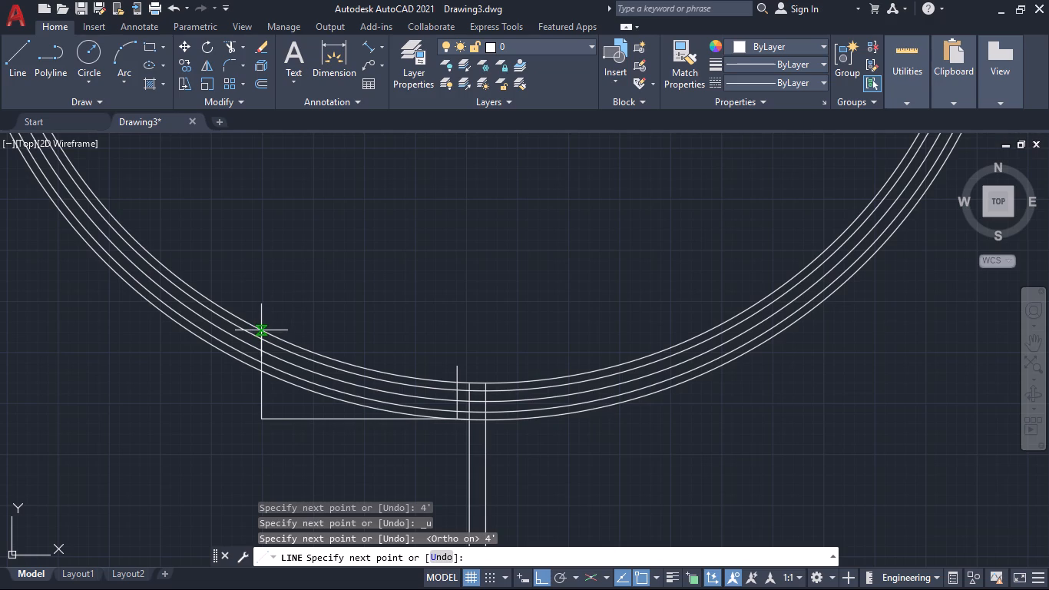
click(261, 330)
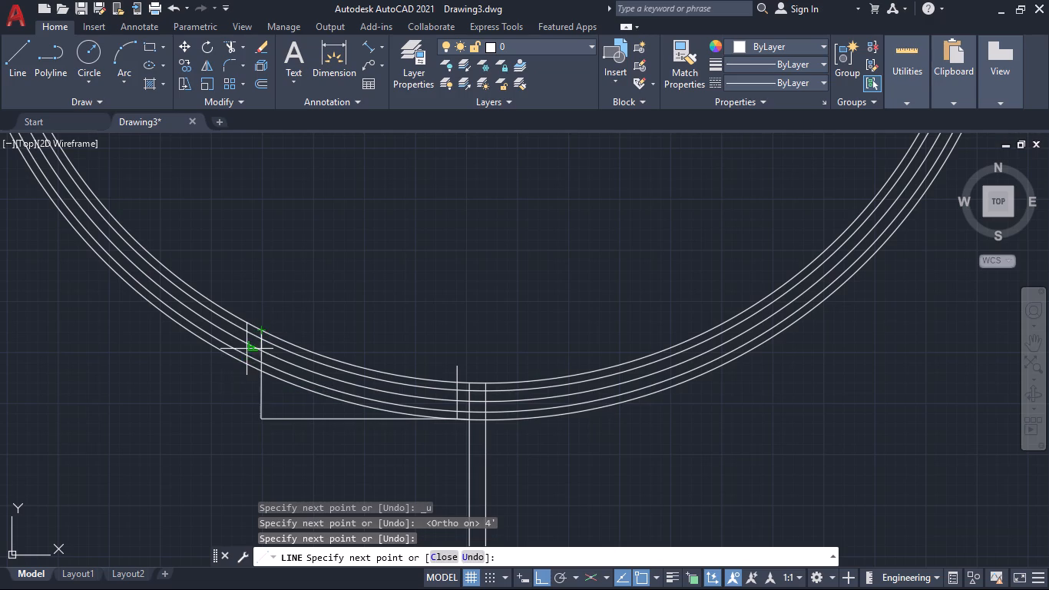
key(space)
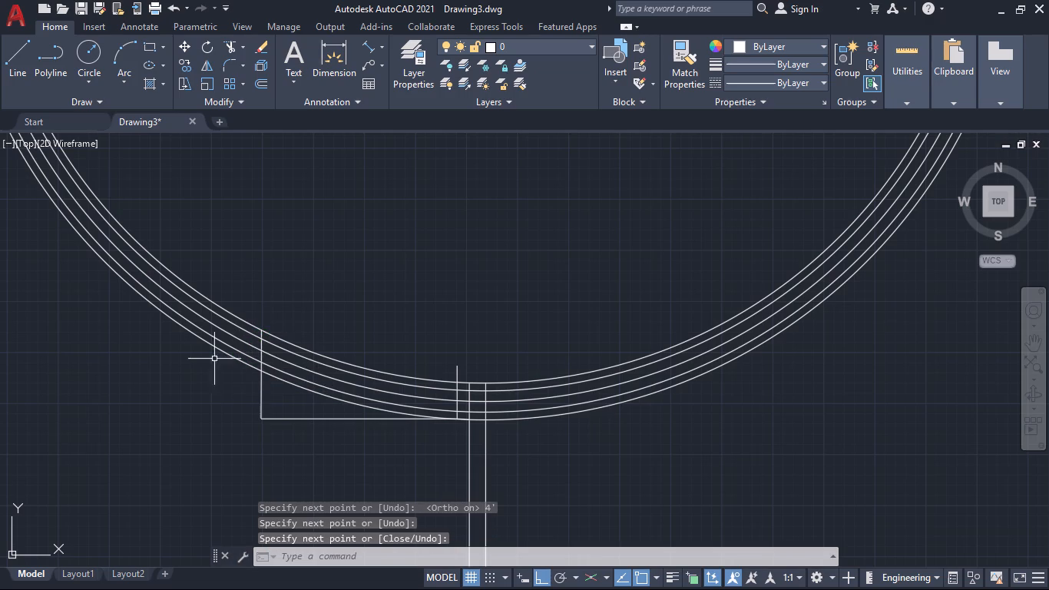
With polar tracking on, draw a line about 1' long at 225° from the top of the west vertical line across the ring.
click(565, 576)
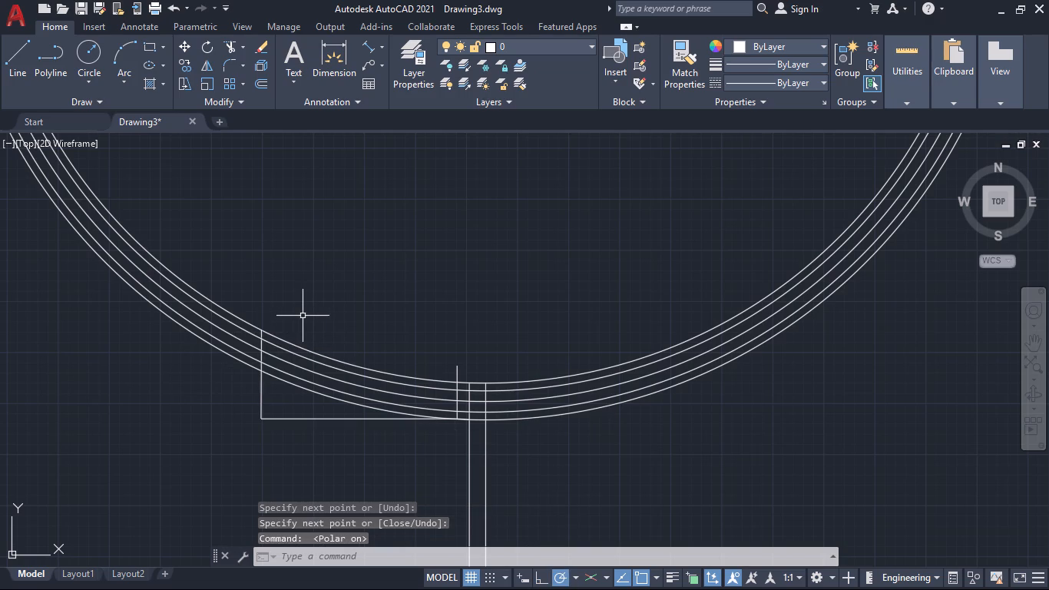
click(16, 60)
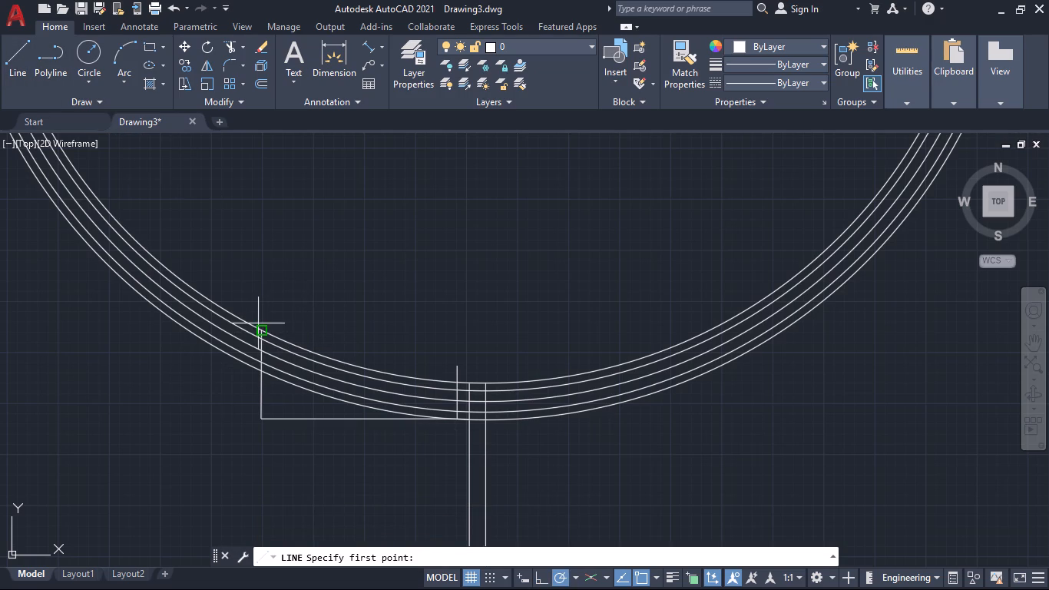
click(262, 335)
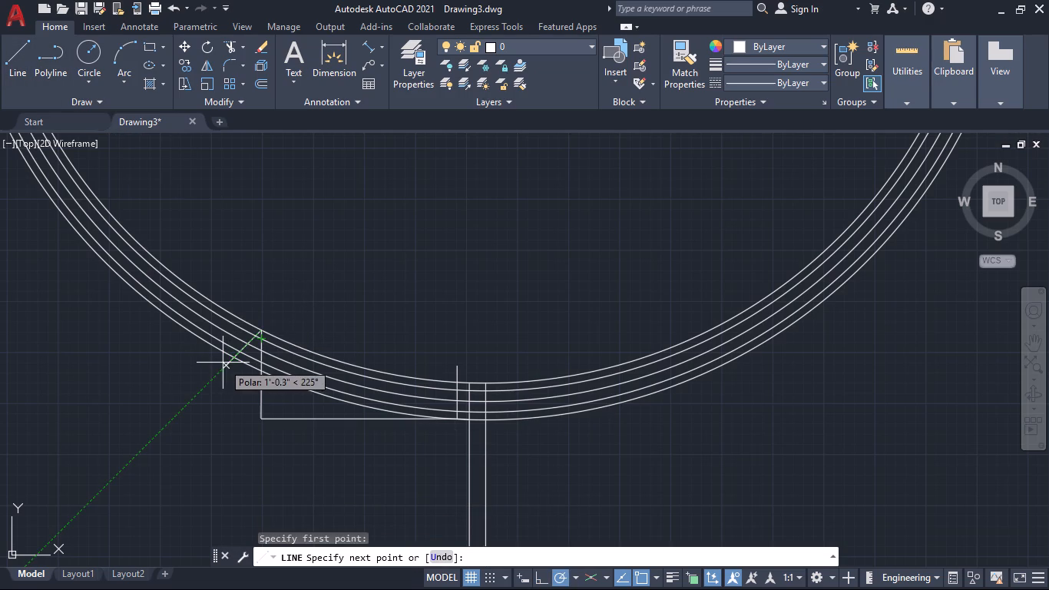
click(220, 364)
key(space)
Draw a line about 3'-2" long at 225° from where the vertical line beside the south partition meets the ring's inner edge.
key(space)
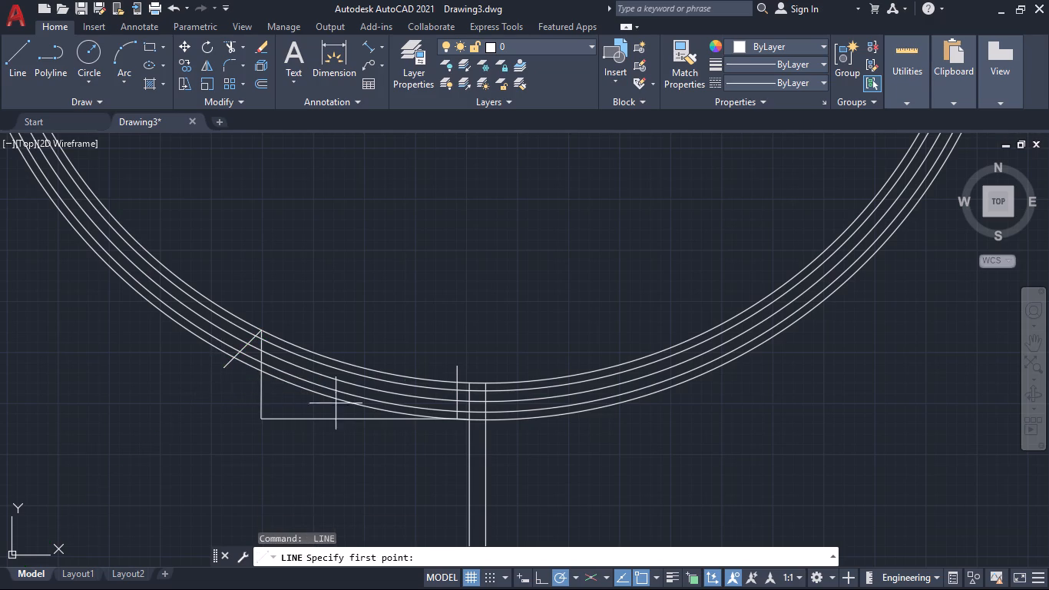
key(space)
key(space)
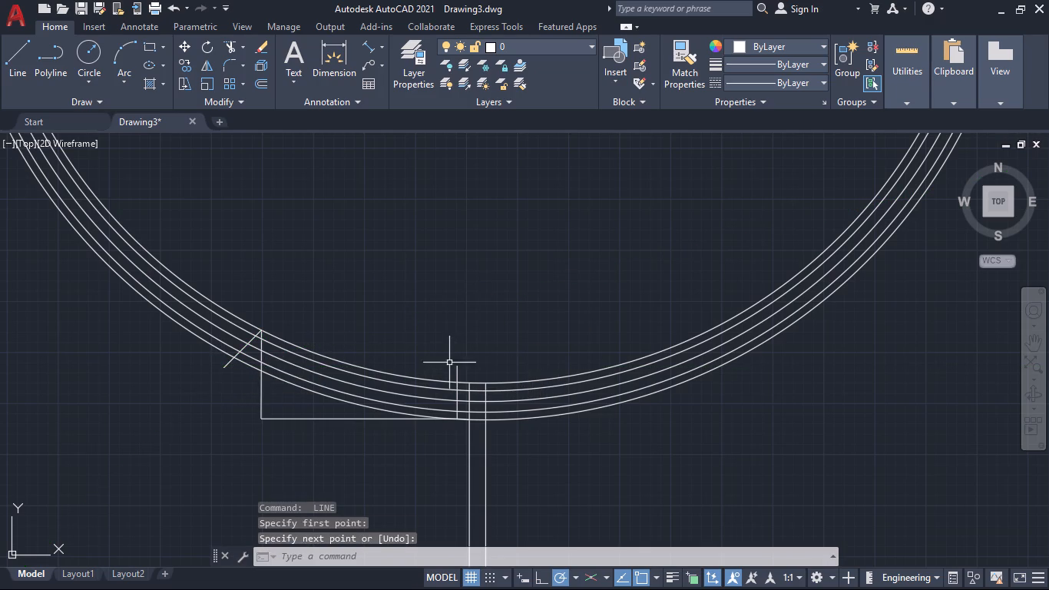
key(space)
click(459, 381)
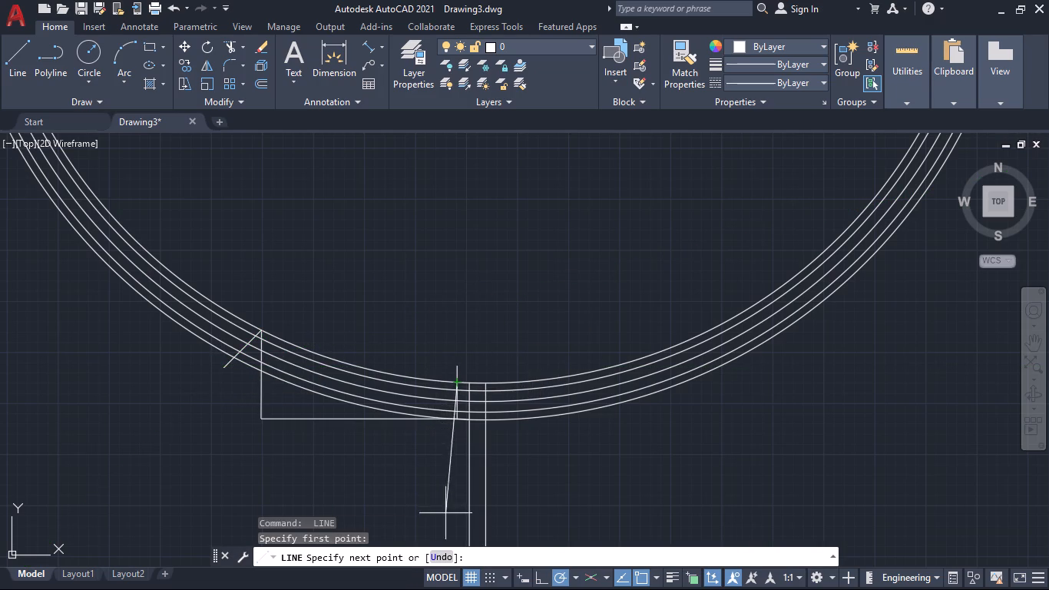
click(347, 492)
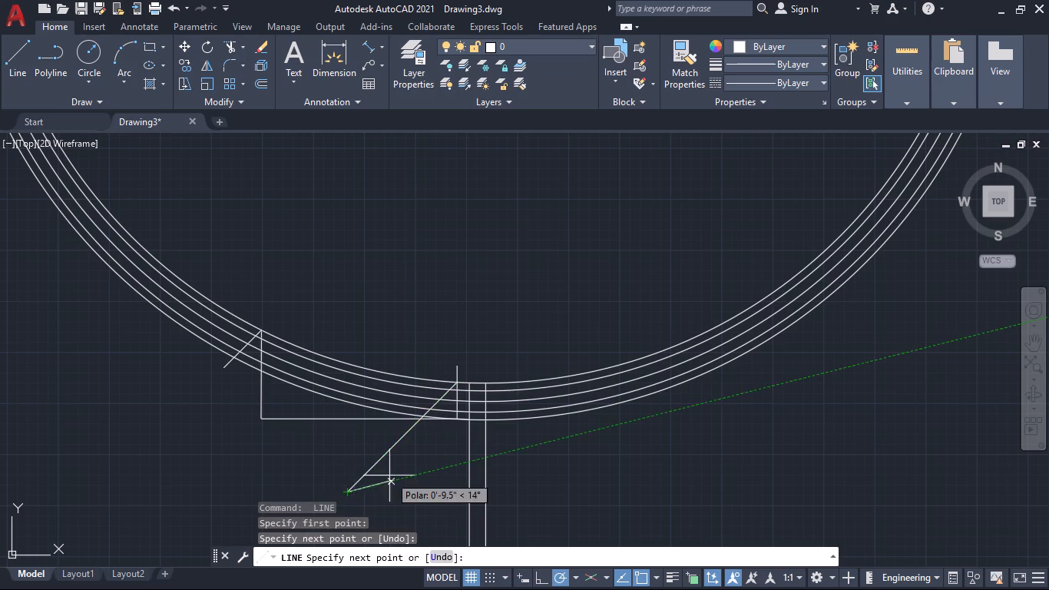
scroll(401, 476, down, 2)
key(Escape)
key(grave)
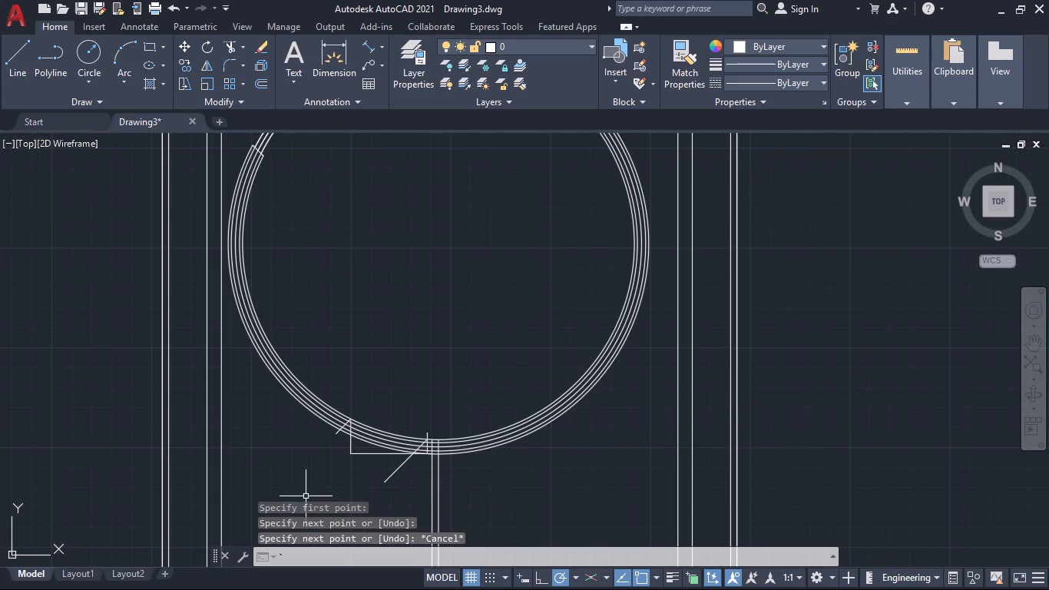
key(Escape)
Trim away the ring's curves and the construction lines between the two diagonal lines to open a gap west of the south partition.
scroll(319, 478, down, 1)
middle_drag(318, 485, 329, 432)
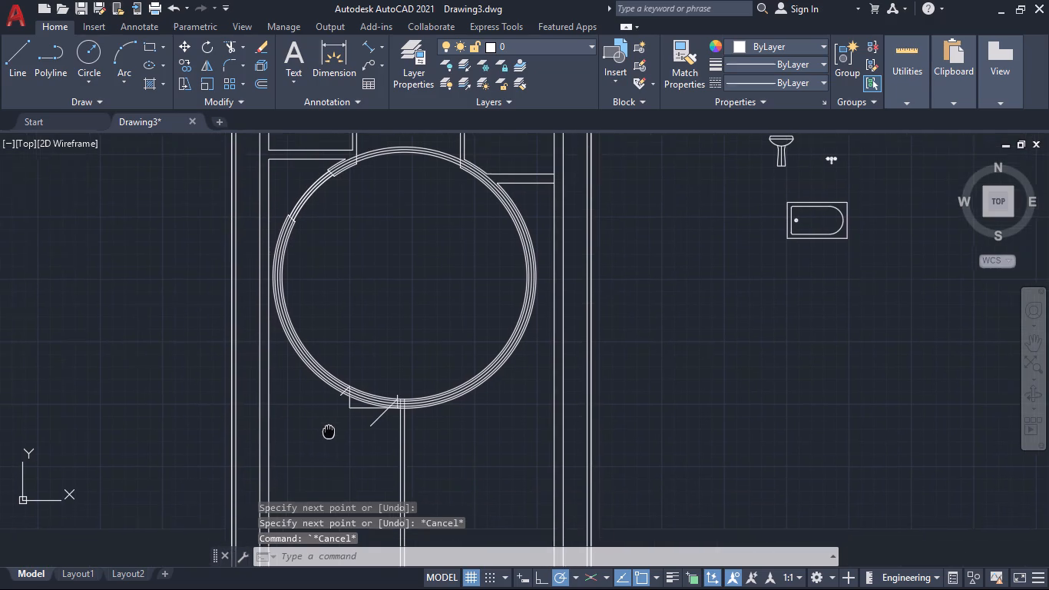
middle_drag(329, 432, 333, 445)
text(tr)
key(Return)
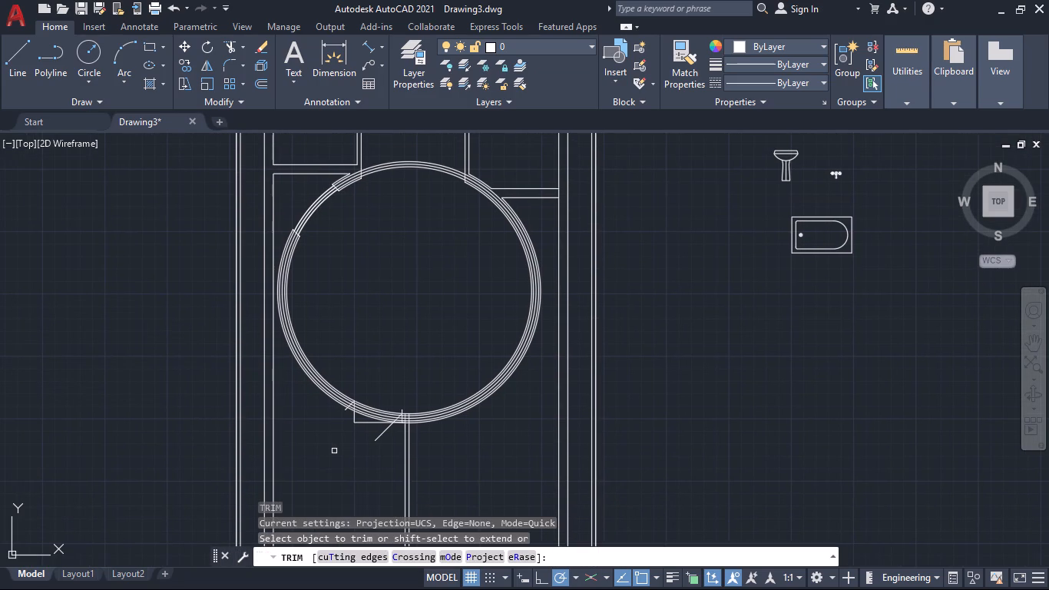
scroll(370, 429, up, 3)
click(341, 299)
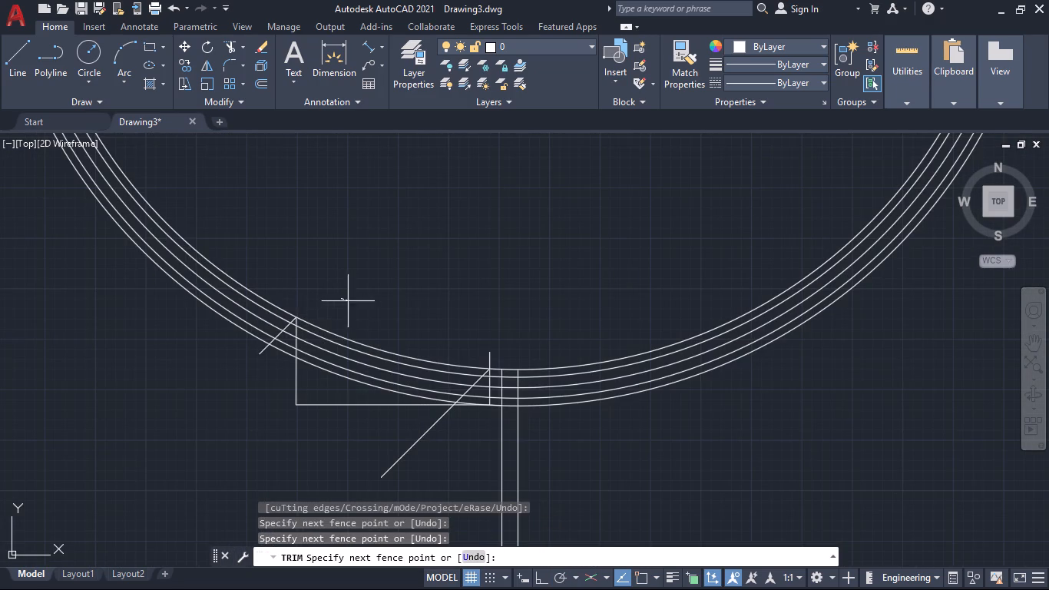
click(213, 419)
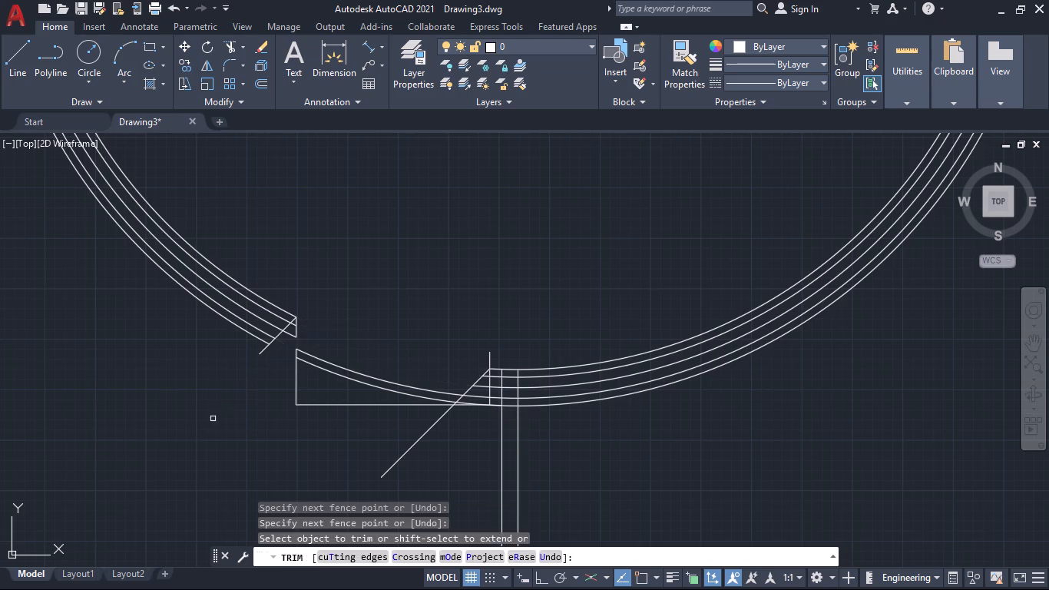
click(360, 332)
click(263, 436)
click(379, 356)
drag(407, 447, 425, 488)
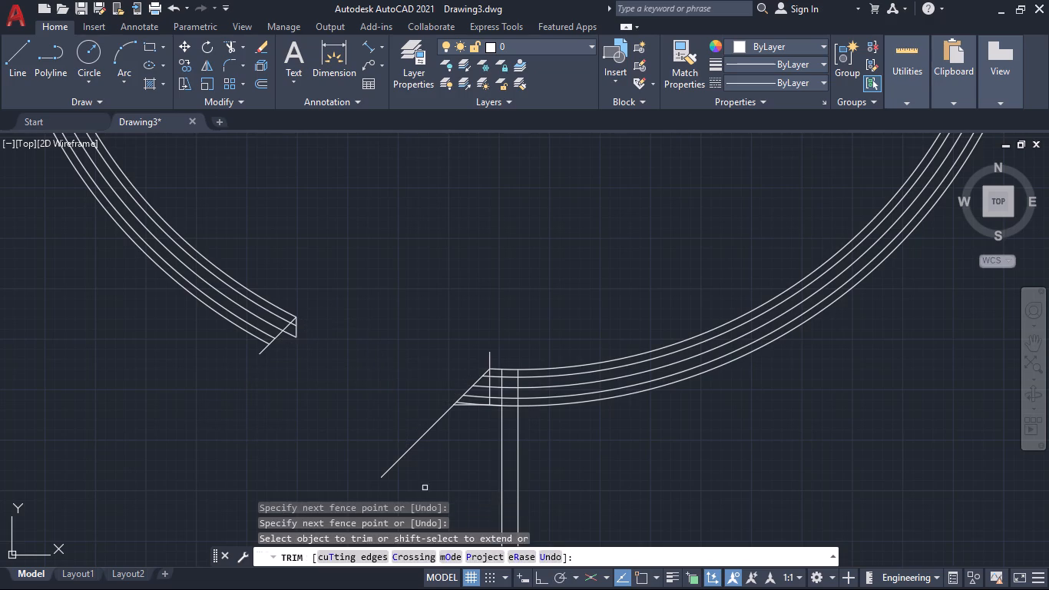
Trim the east diagonal's tail below the horizontal line and the end of the ring's outer curve beside that diagonal.
drag(425, 488, 425, 489)
click(440, 485)
click(398, 406)
scroll(455, 405, up, 4)
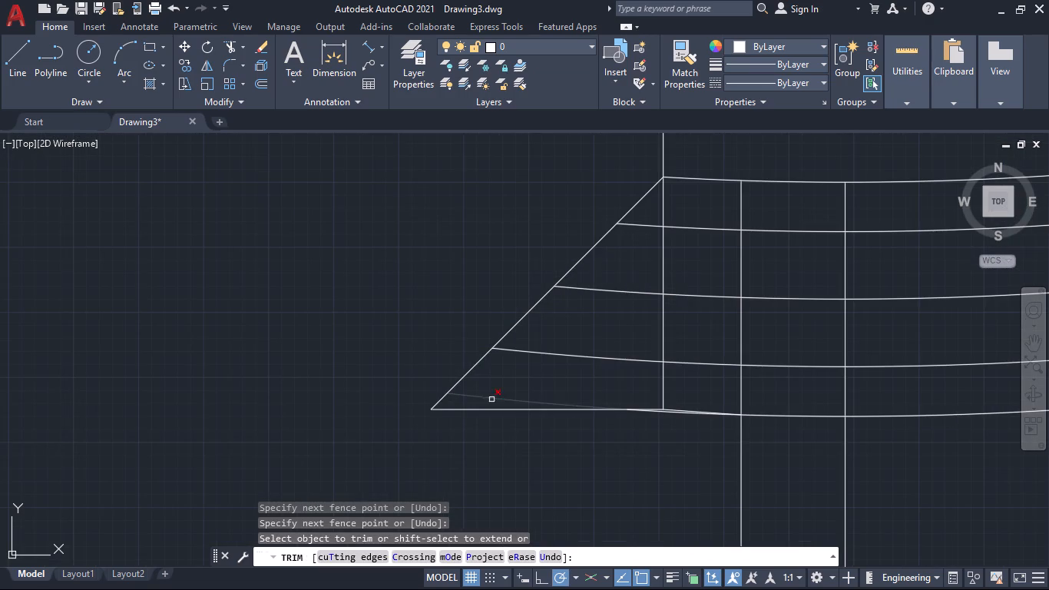
click(498, 396)
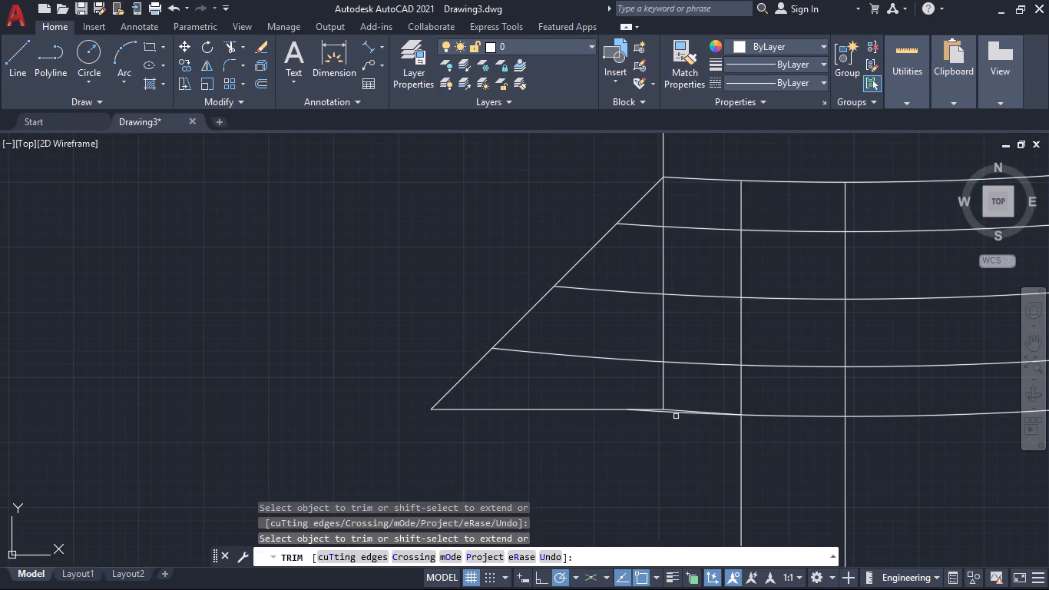
Trim the west diagonal's tail, the curve ends past it and the leftover vertical stub, leaving a clean slanted end.
scroll(531, 408, down, 4)
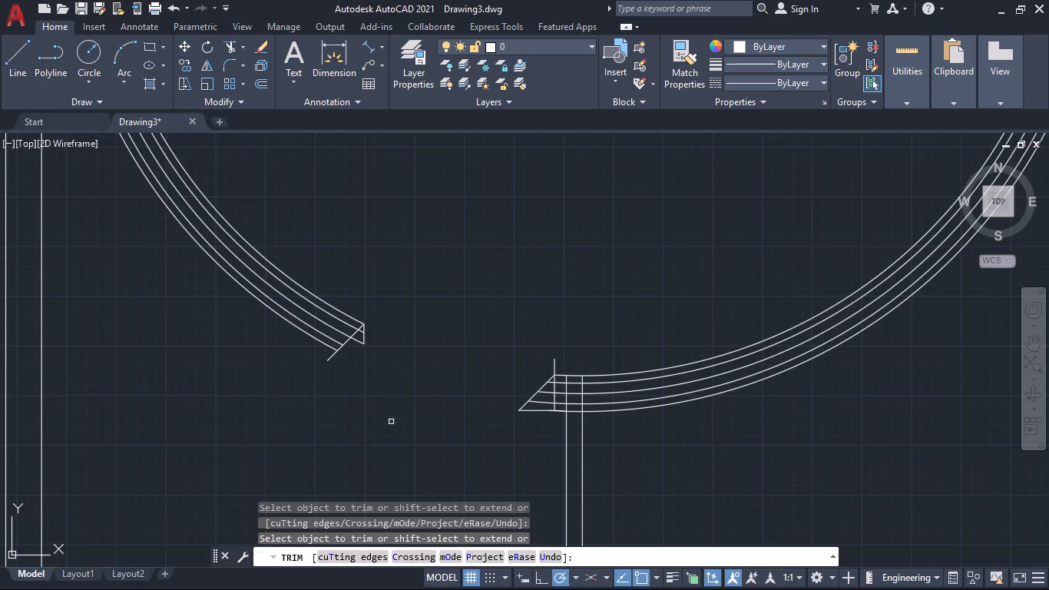
scroll(359, 345, up, 1)
click(288, 363)
click(341, 370)
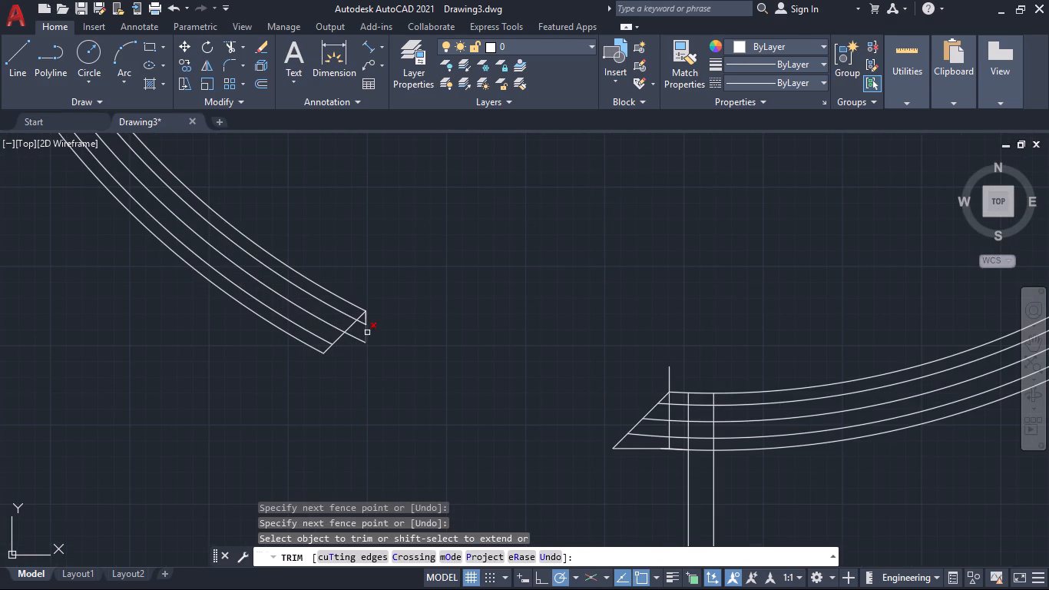
click(384, 303)
click(346, 360)
double_click(363, 322)
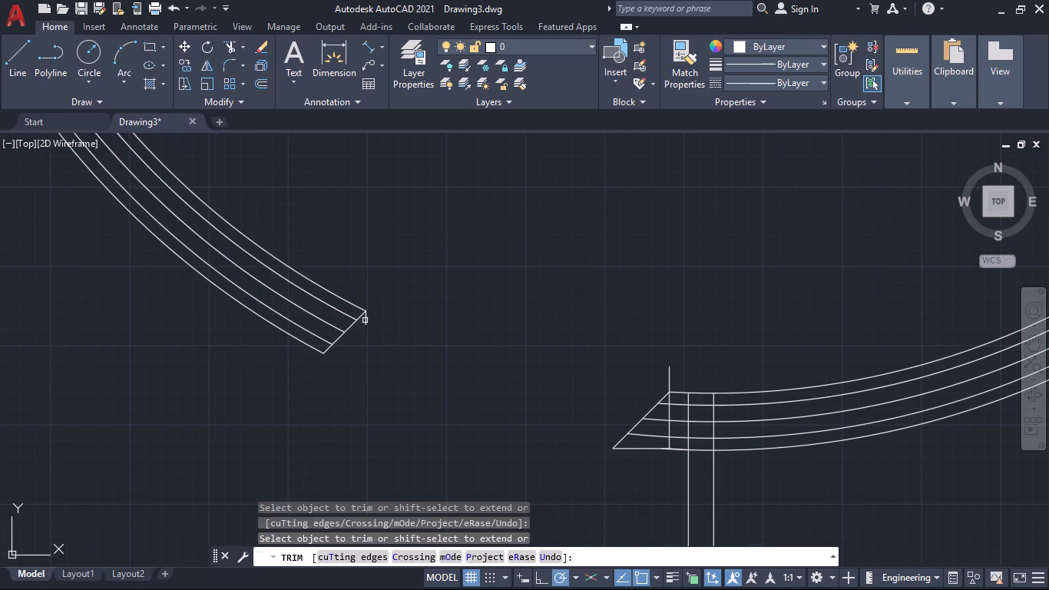
Trim away the vertical construction line between the east diagonal and the south partition.
scroll(471, 394, down, 2)
scroll(523, 411, up, 3)
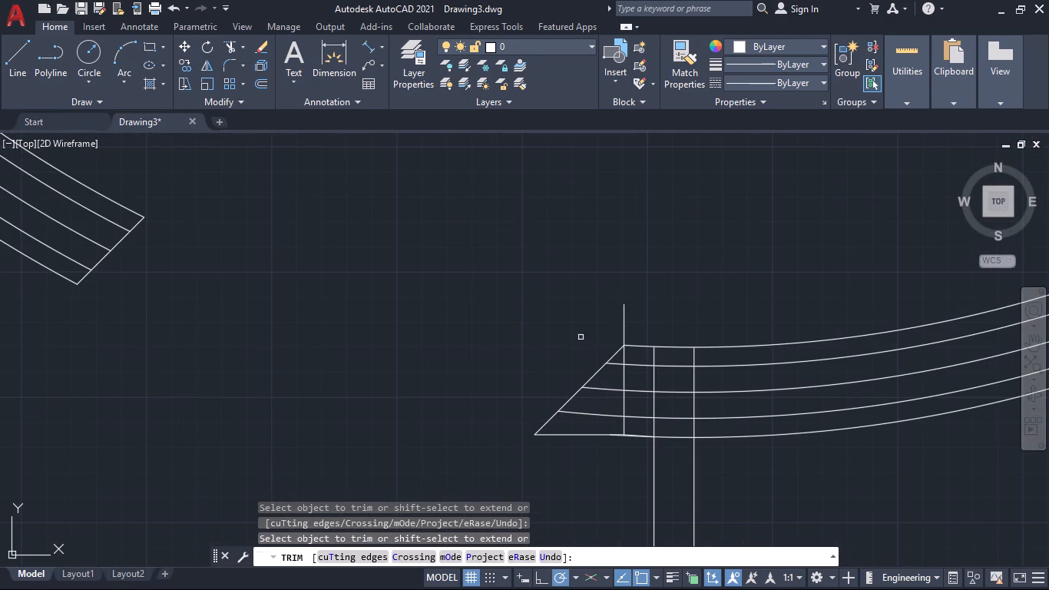
click(581, 336)
click(675, 317)
click(627, 356)
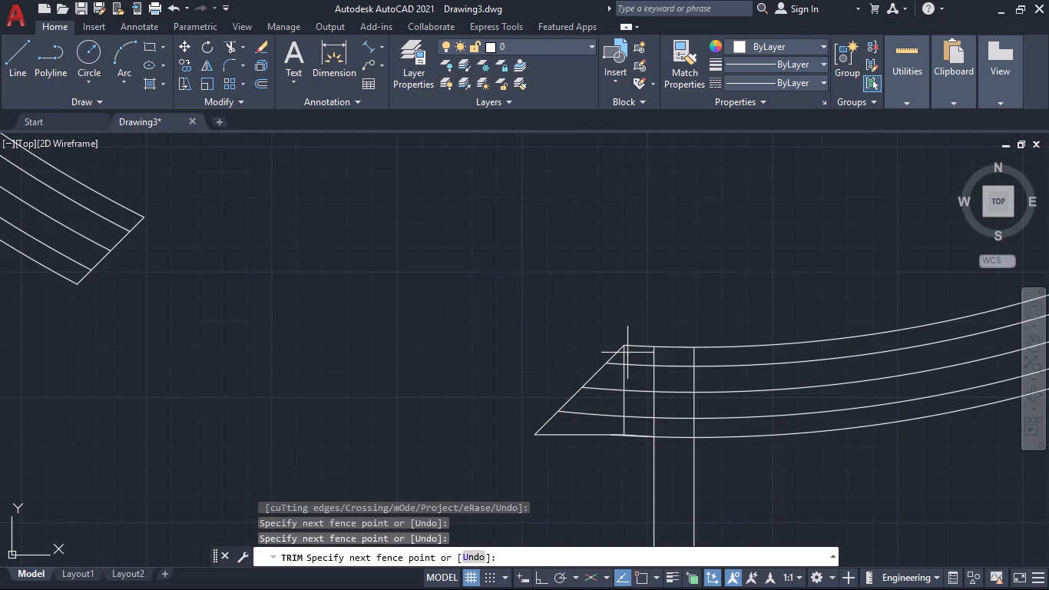
click(630, 348)
click(624, 354)
click(624, 378)
click(624, 406)
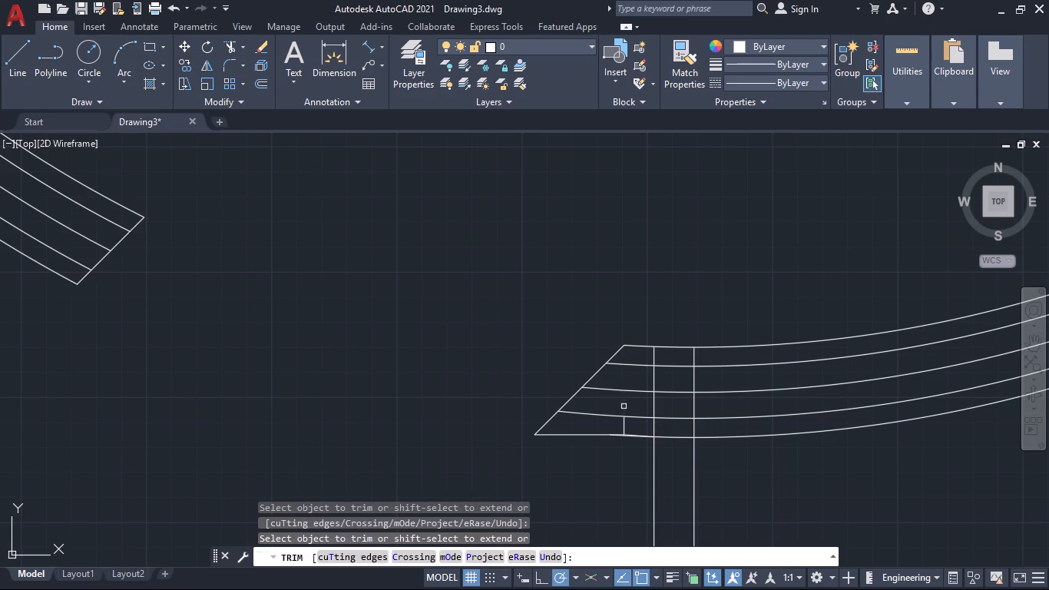
click(622, 427)
Extend the ring's outer curve back to the east diagonal, and trim the diagonal's tip and the remaining horizontal and slanted construction lines below it.
scroll(588, 459, down, 3)
scroll(594, 452, up, 4)
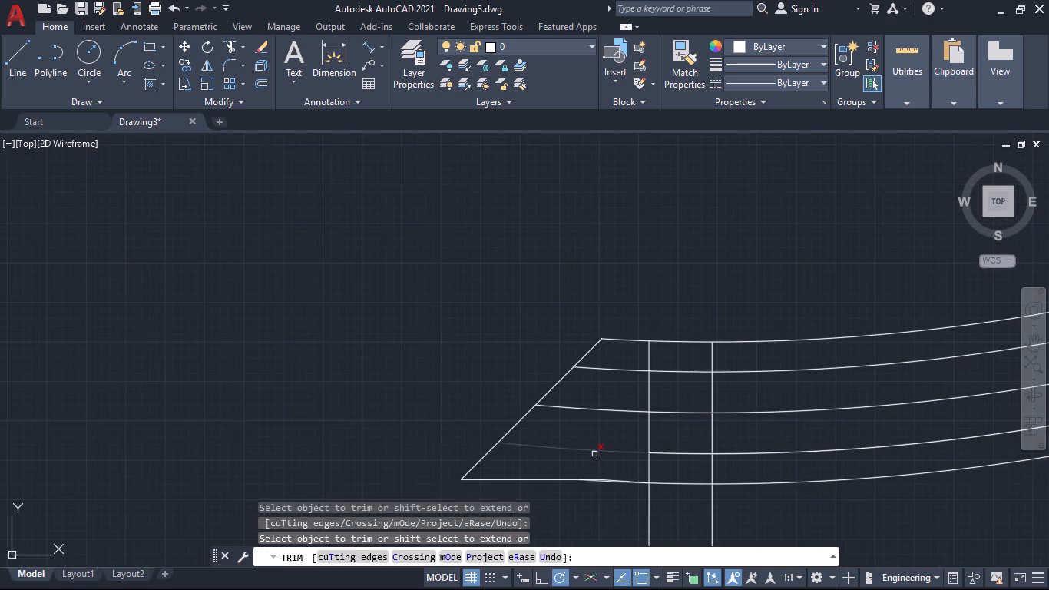
scroll(619, 491, up, 3)
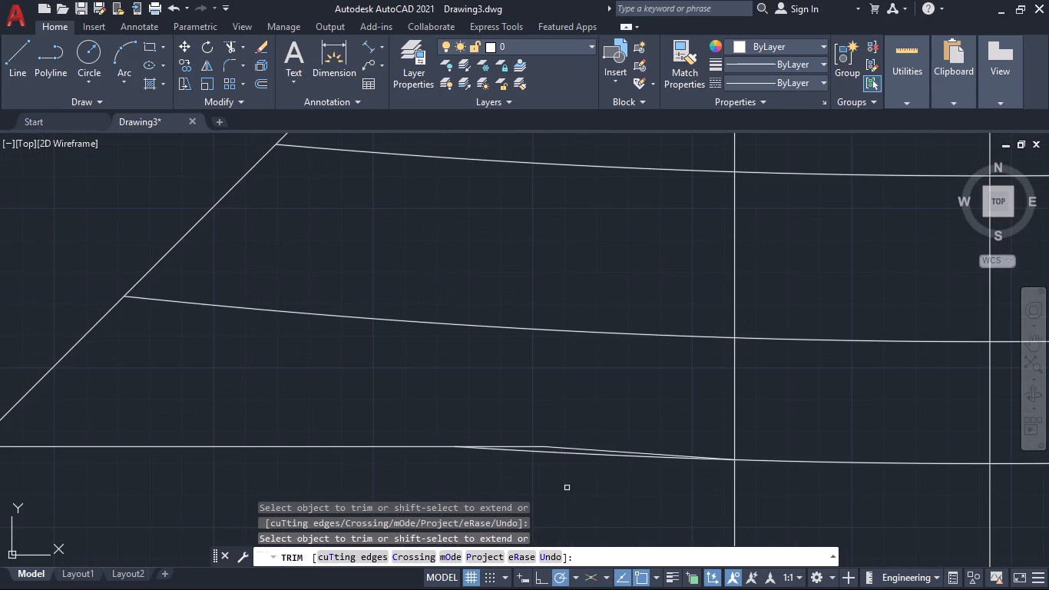
scroll(553, 480, down, 1)
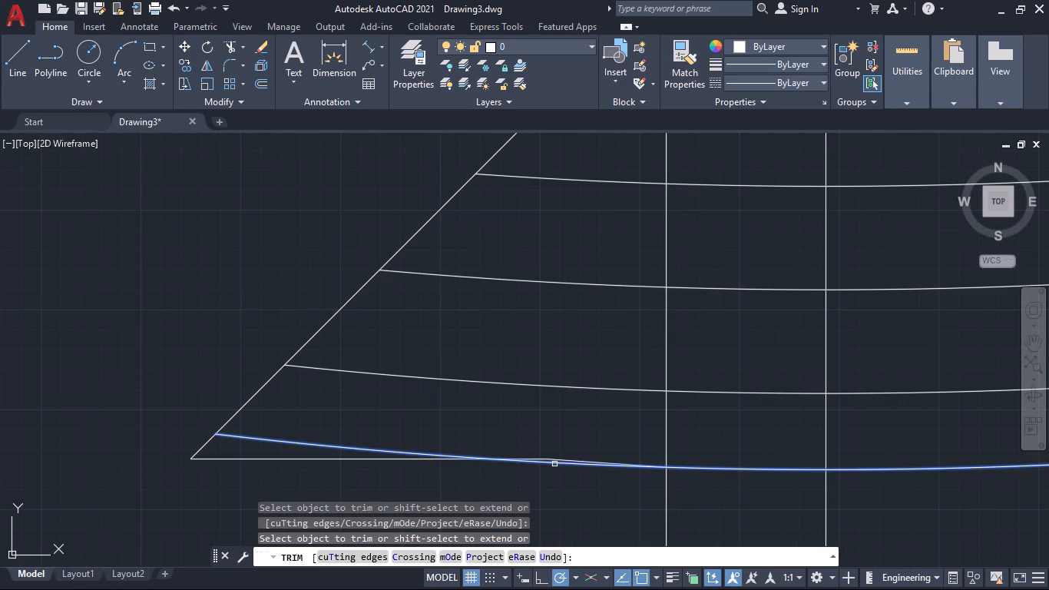
shift+click(554, 464)
click(180, 436)
click(275, 465)
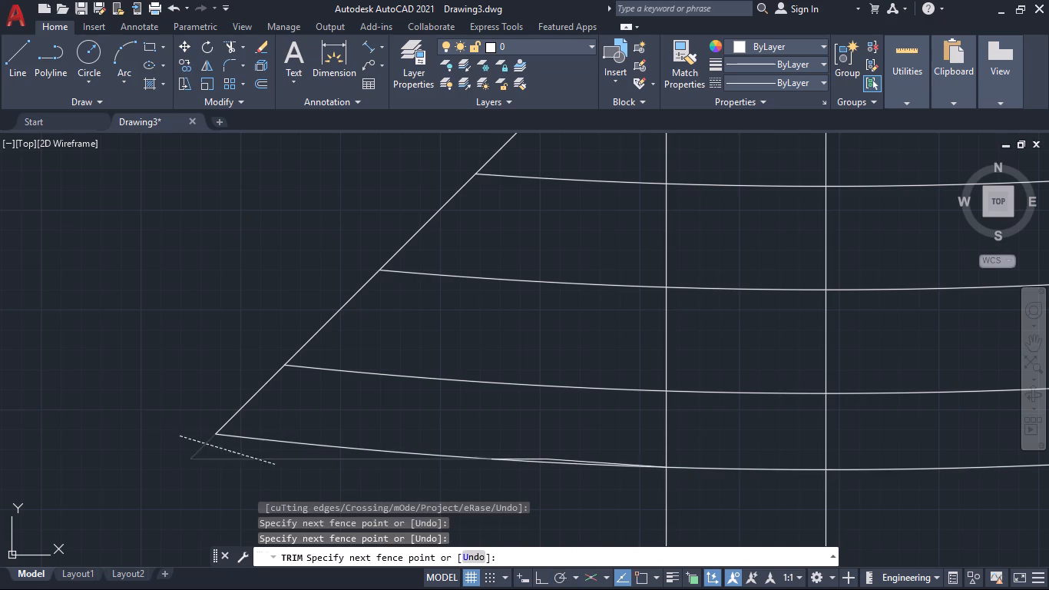
scroll(554, 459, up, 2)
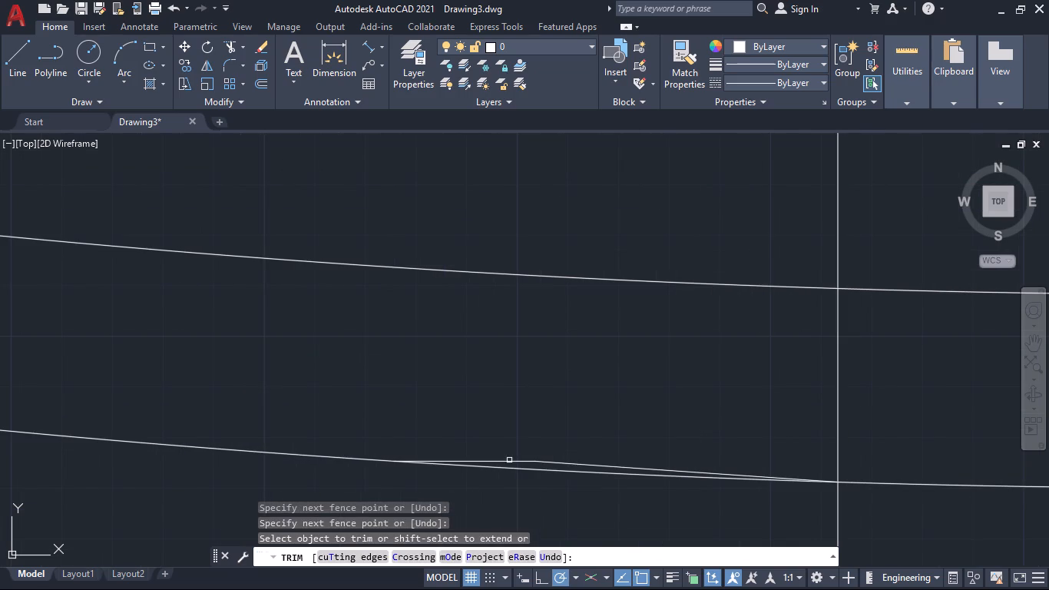
click(510, 460)
click(560, 464)
scroll(643, 473, down, 7)
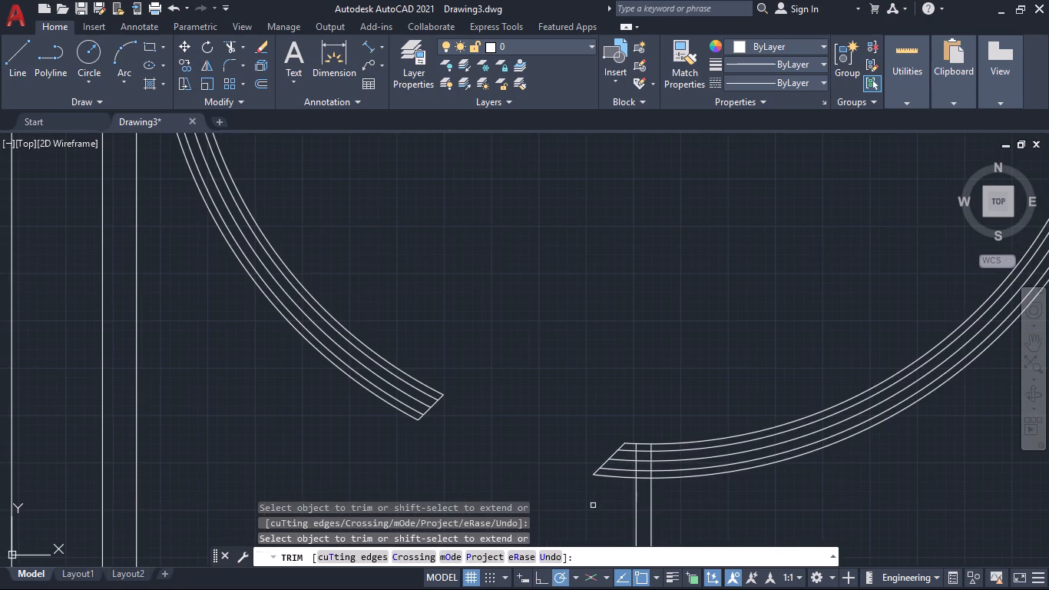
scroll(430, 413, up, 1)
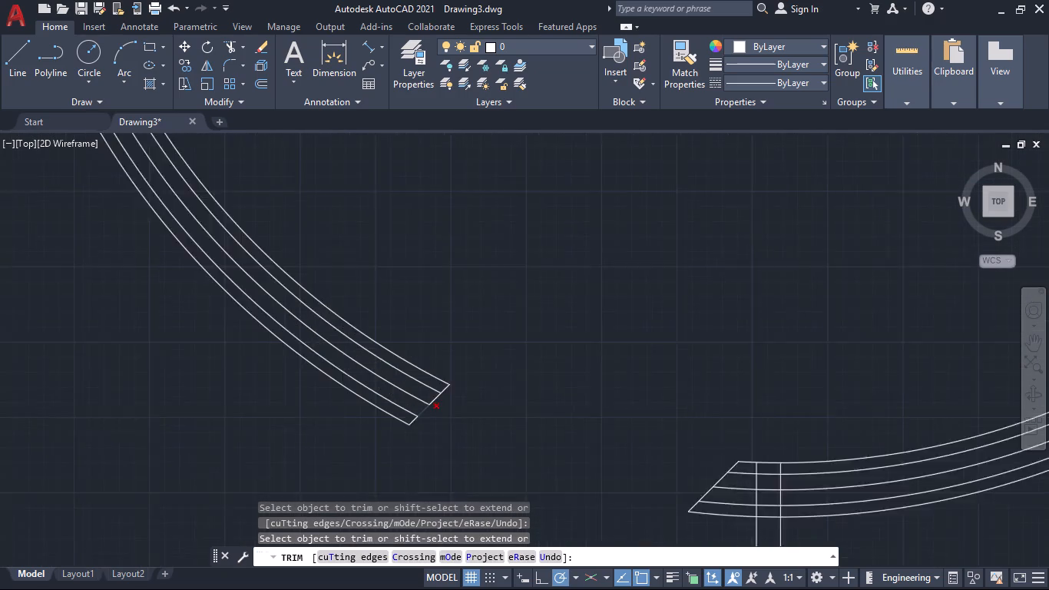
scroll(430, 413, up, 1)
scroll(436, 416, down, 2)
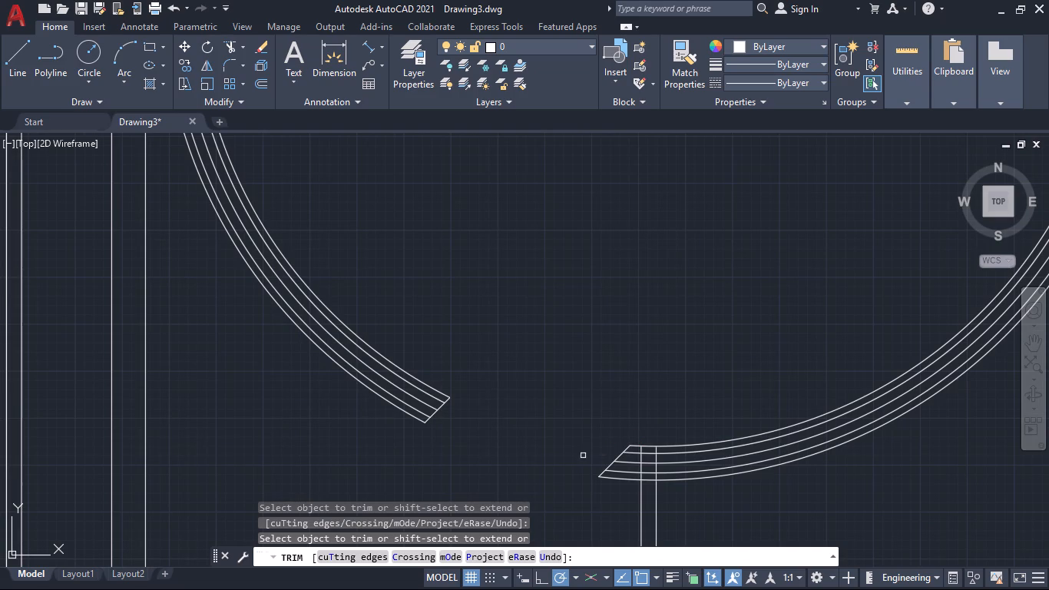
scroll(561, 437, down, 2)
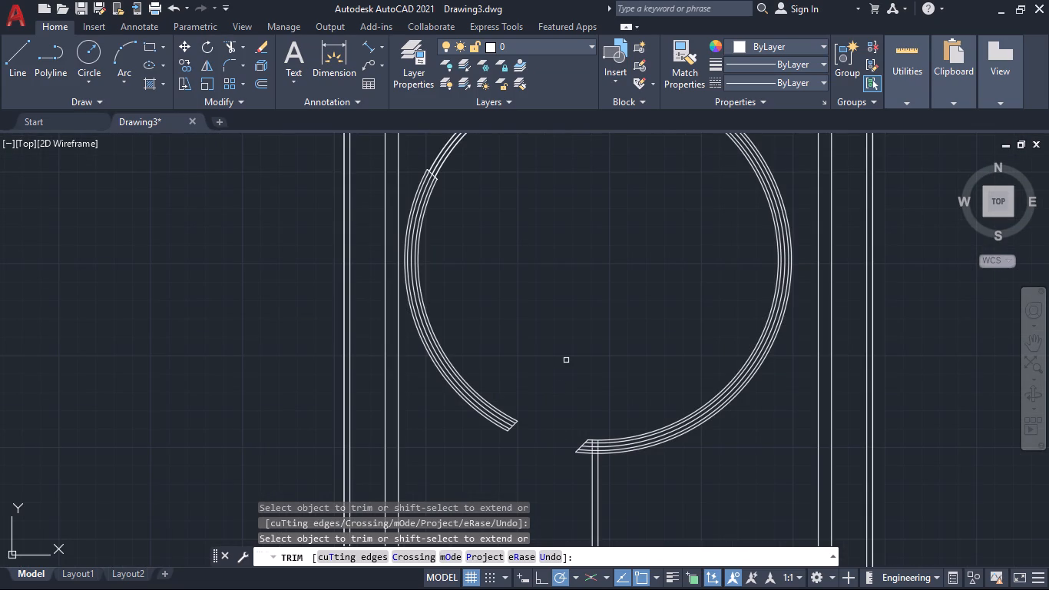
key(Escape)
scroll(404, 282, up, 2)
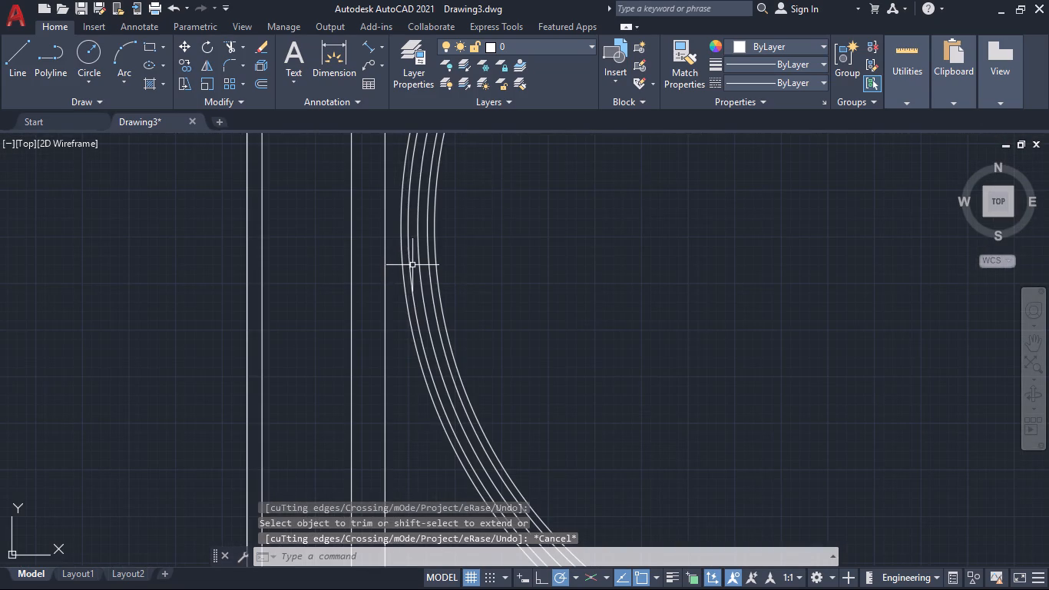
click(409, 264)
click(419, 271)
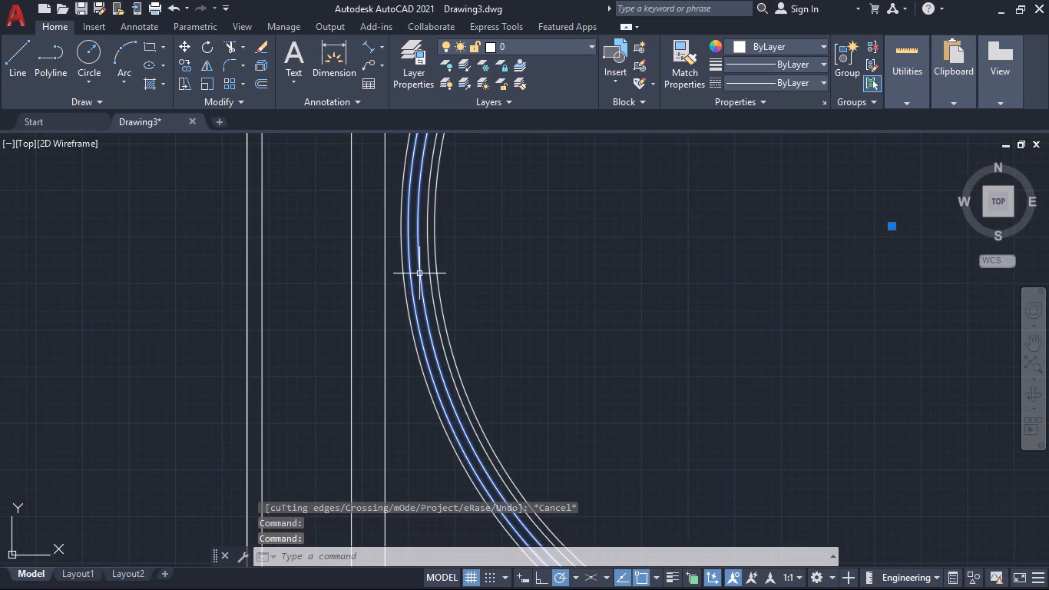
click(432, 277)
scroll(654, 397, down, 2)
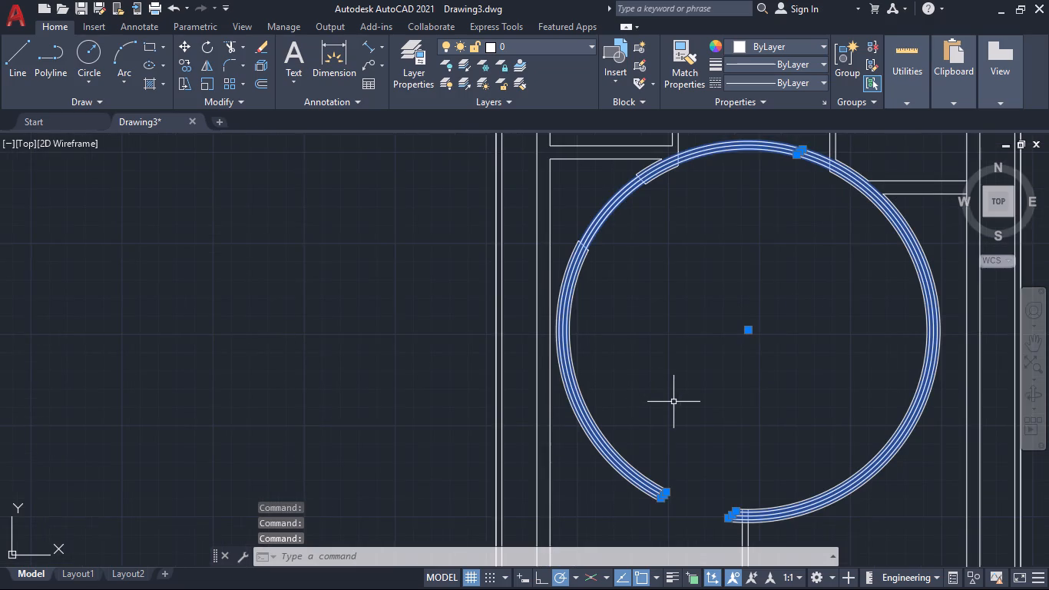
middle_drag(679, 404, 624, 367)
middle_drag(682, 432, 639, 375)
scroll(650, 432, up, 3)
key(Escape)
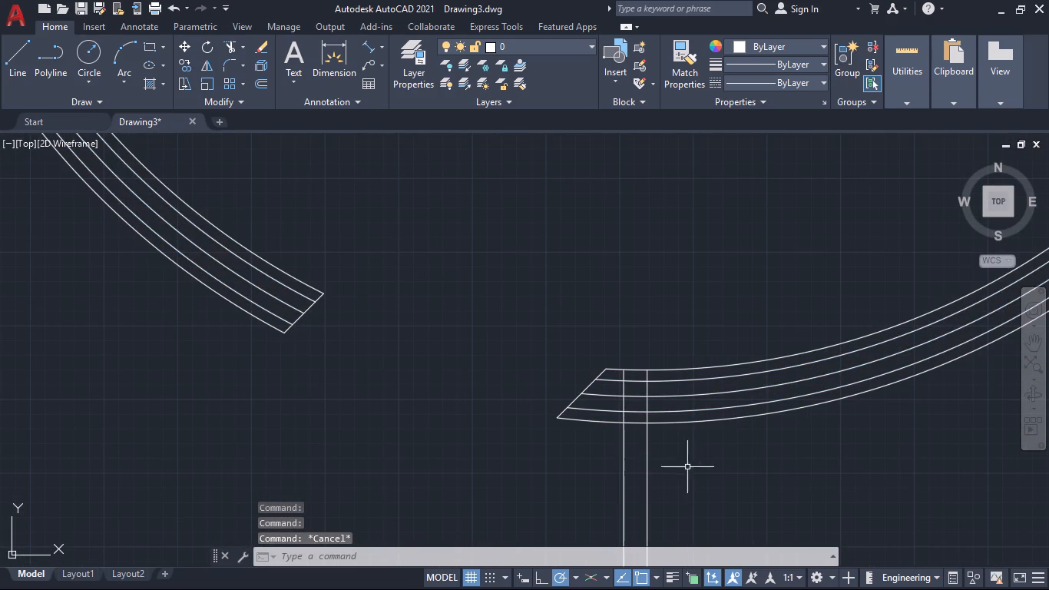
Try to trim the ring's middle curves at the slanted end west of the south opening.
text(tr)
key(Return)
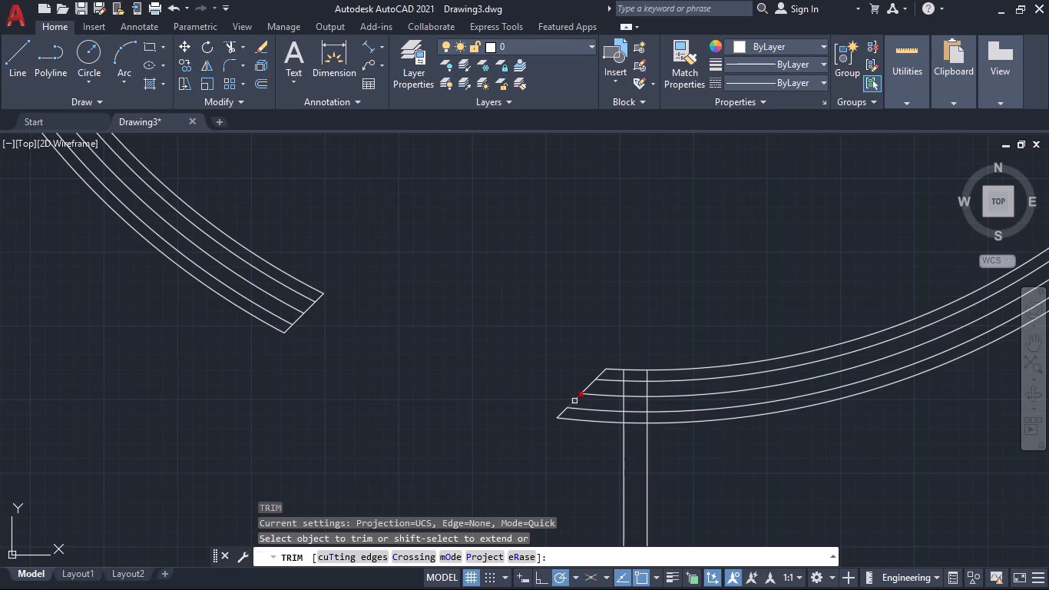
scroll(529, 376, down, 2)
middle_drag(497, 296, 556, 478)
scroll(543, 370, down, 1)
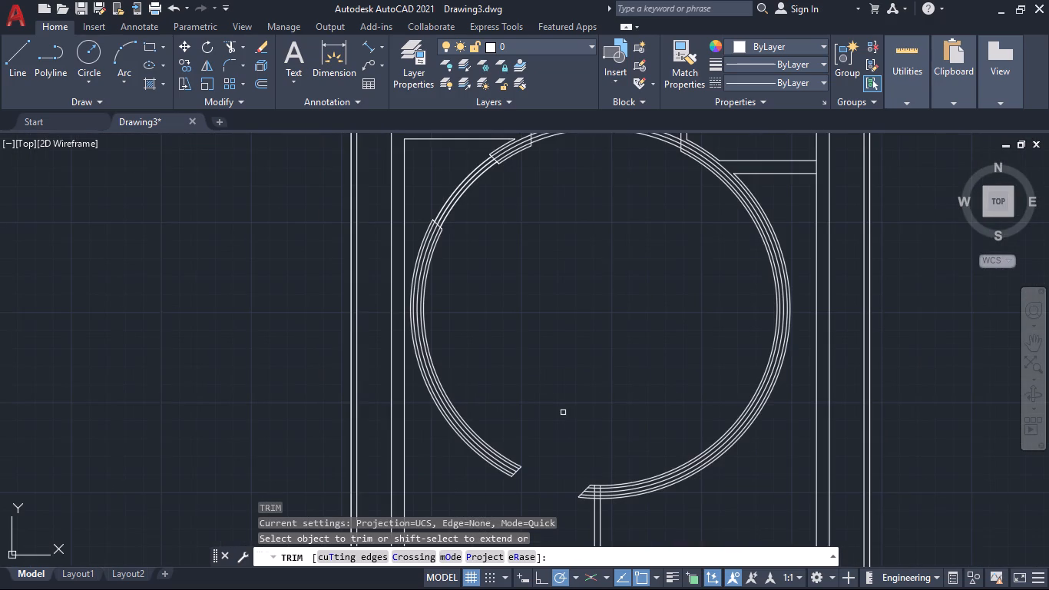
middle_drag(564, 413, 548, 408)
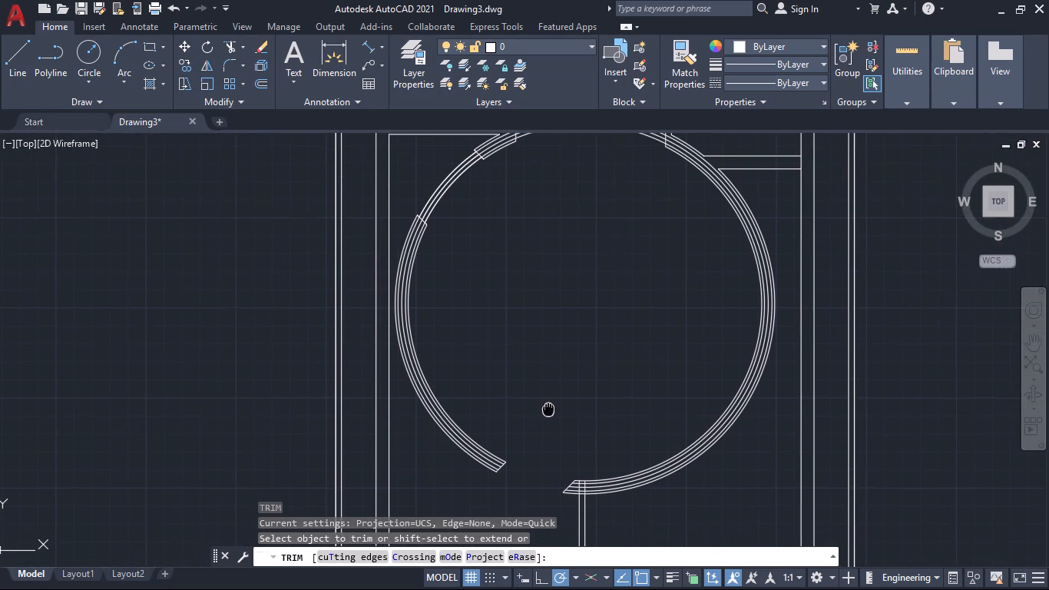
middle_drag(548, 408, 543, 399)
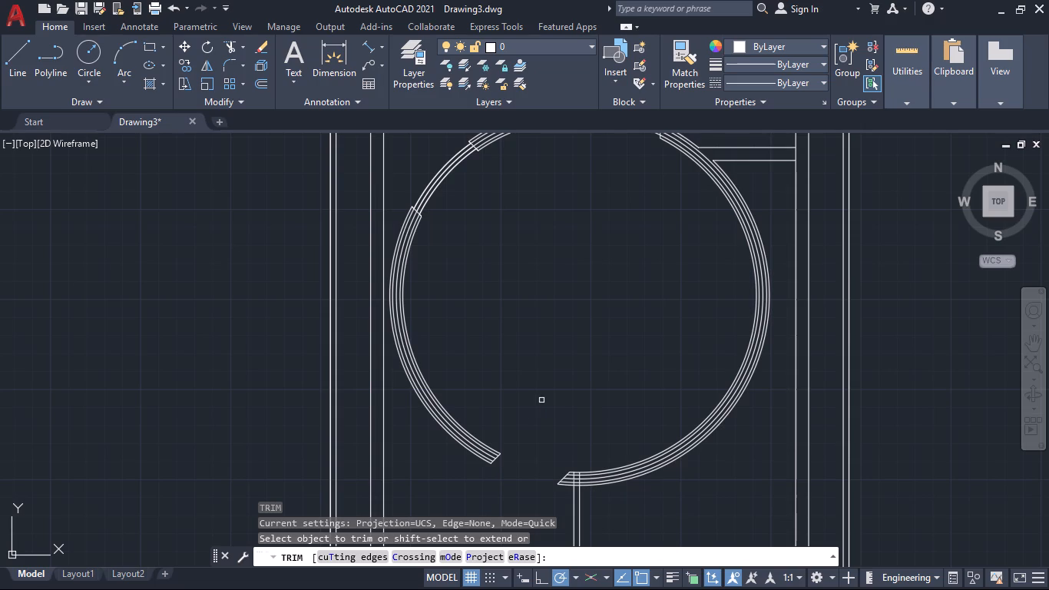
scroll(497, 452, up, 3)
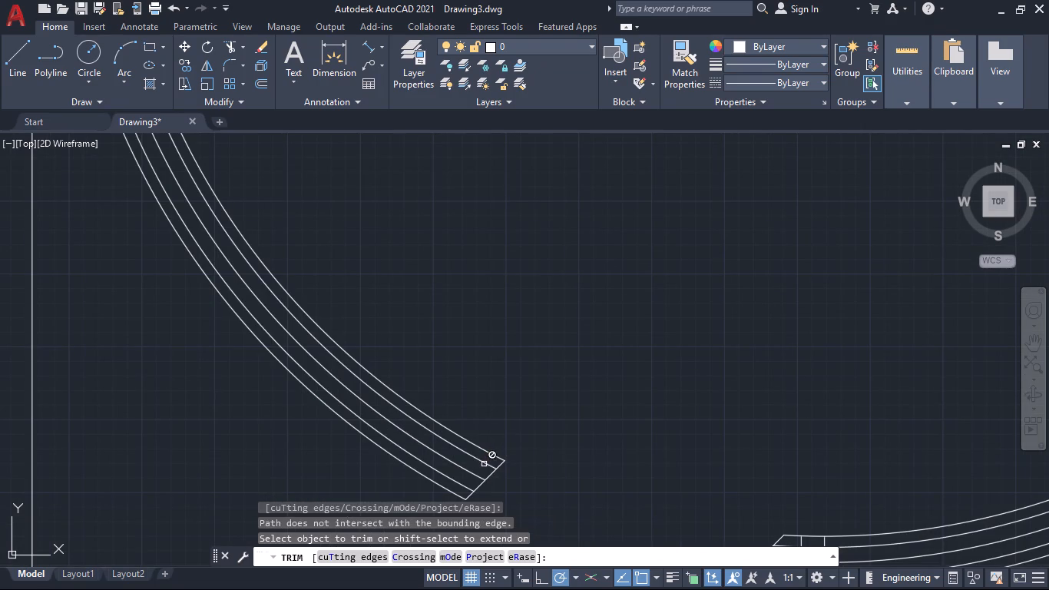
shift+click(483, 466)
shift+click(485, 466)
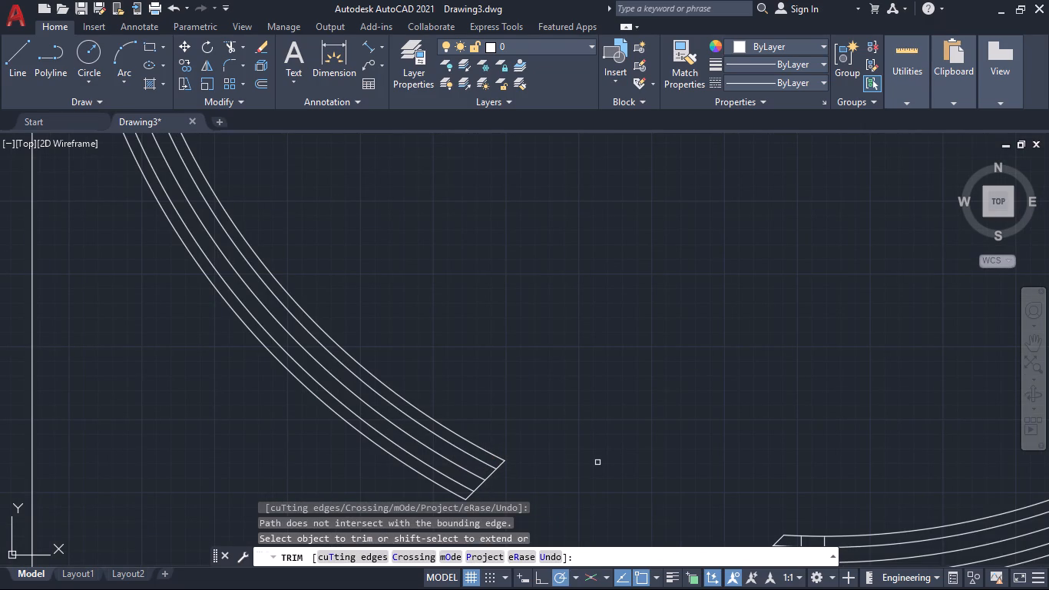
Undo the trimming at the ring's south opening, back to the untrimmed curves, diagonals and construction lines.
key(ctrl+z)
key(ctrl+z)
key(ctrl+z)
key(ctrl+z)
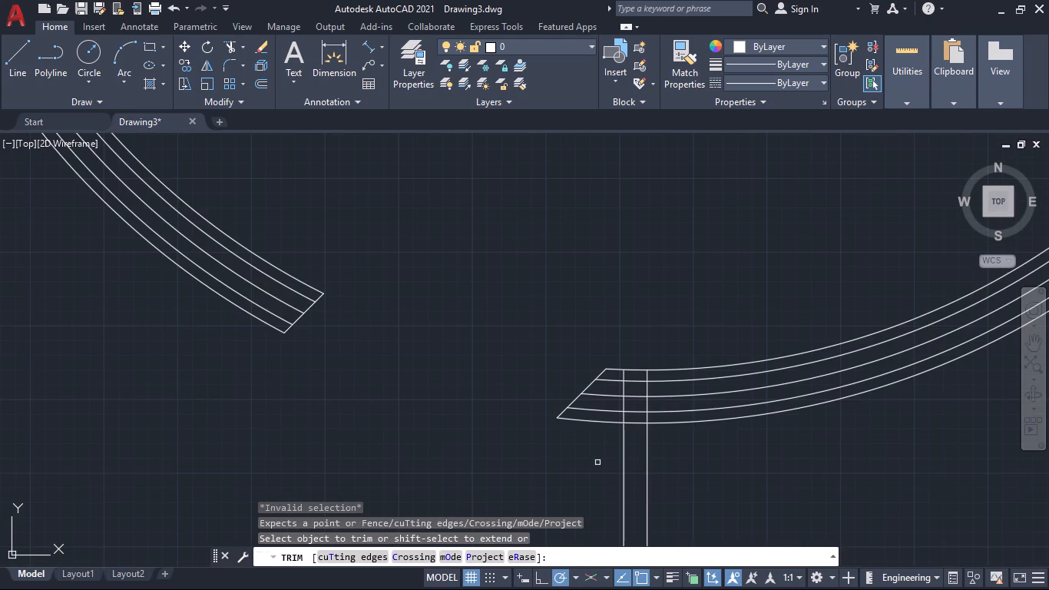
key(ctrl+z)
key(ctrl+z)
key(ctrl+z)
key(Escape)
key(ctrl+z)
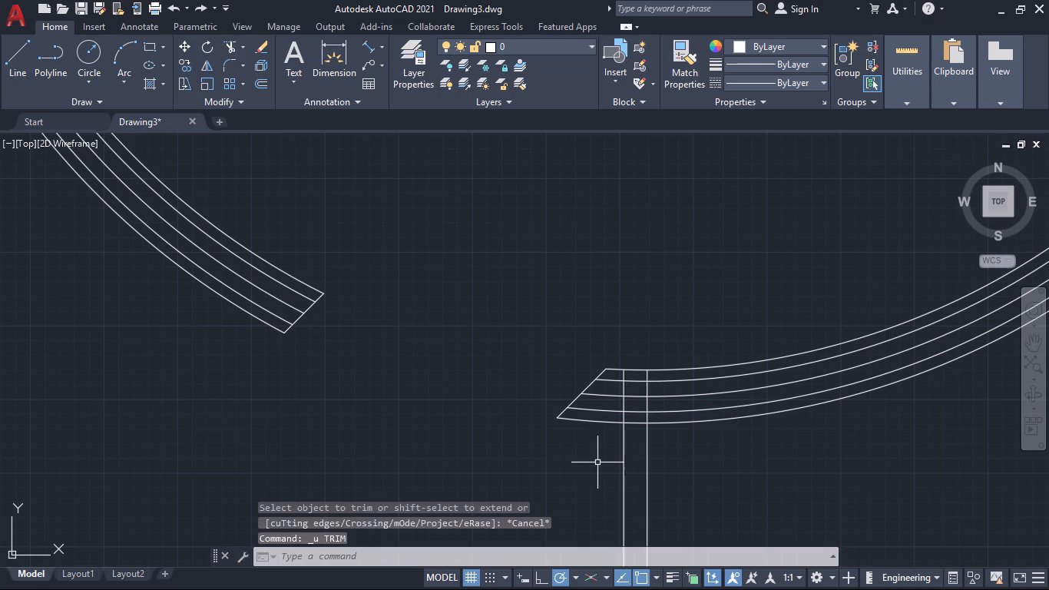
key(ctrl+z)
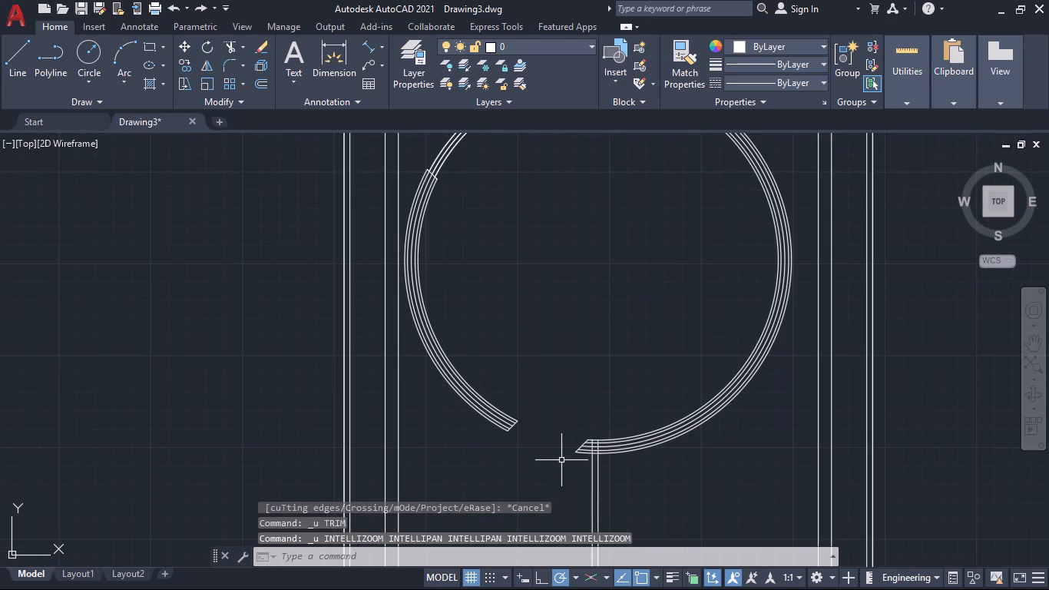
key(ctrl+z)
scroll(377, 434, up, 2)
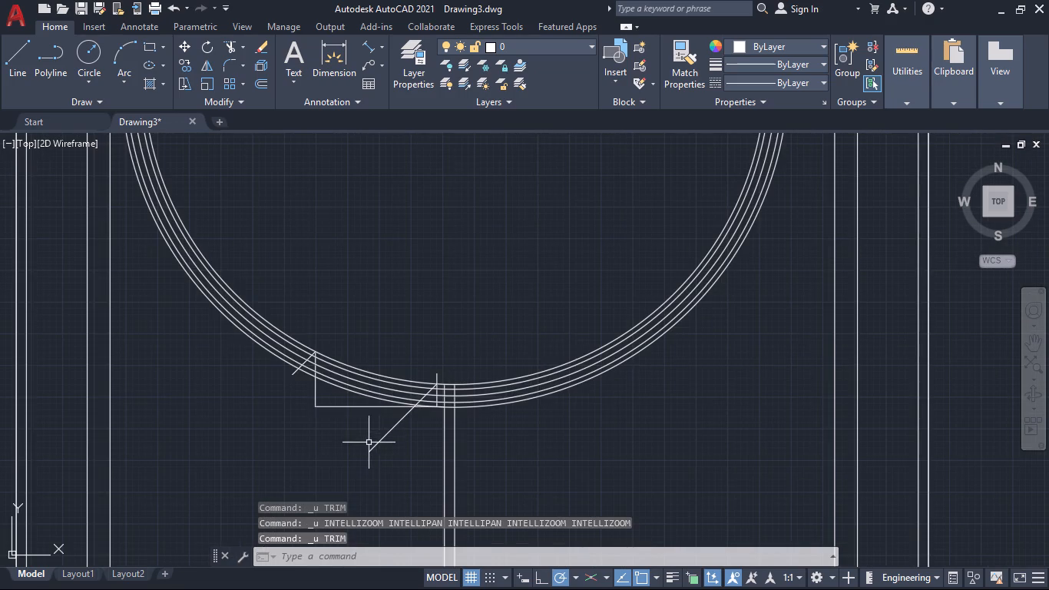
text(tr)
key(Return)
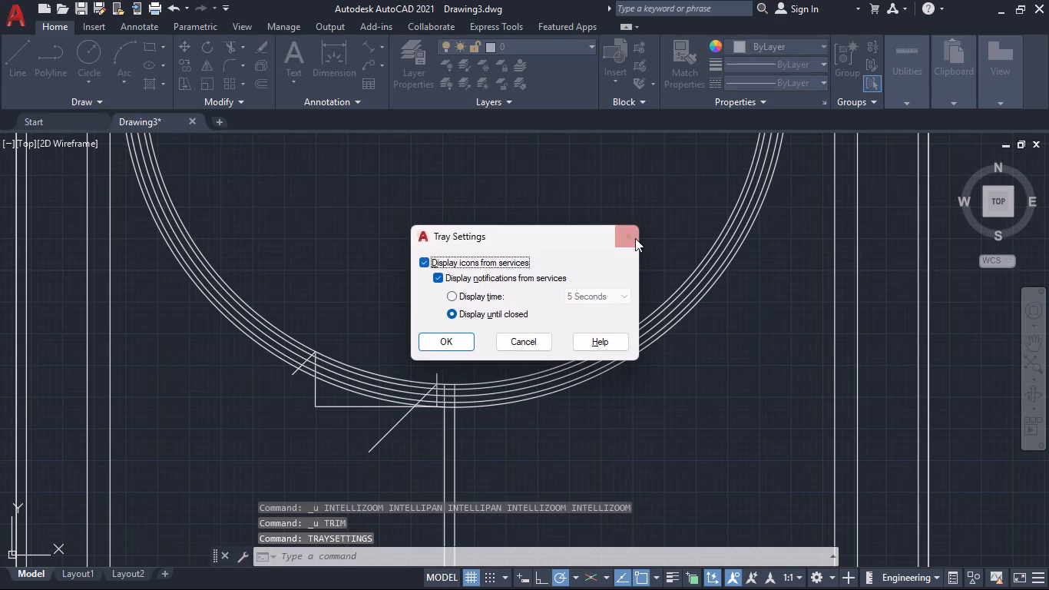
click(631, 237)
Trim the outer curve beside the west diagonal, the innermost curve between the diagonals, the east vertical's stub above the ring and the west diagonal's tail.
text(tr)
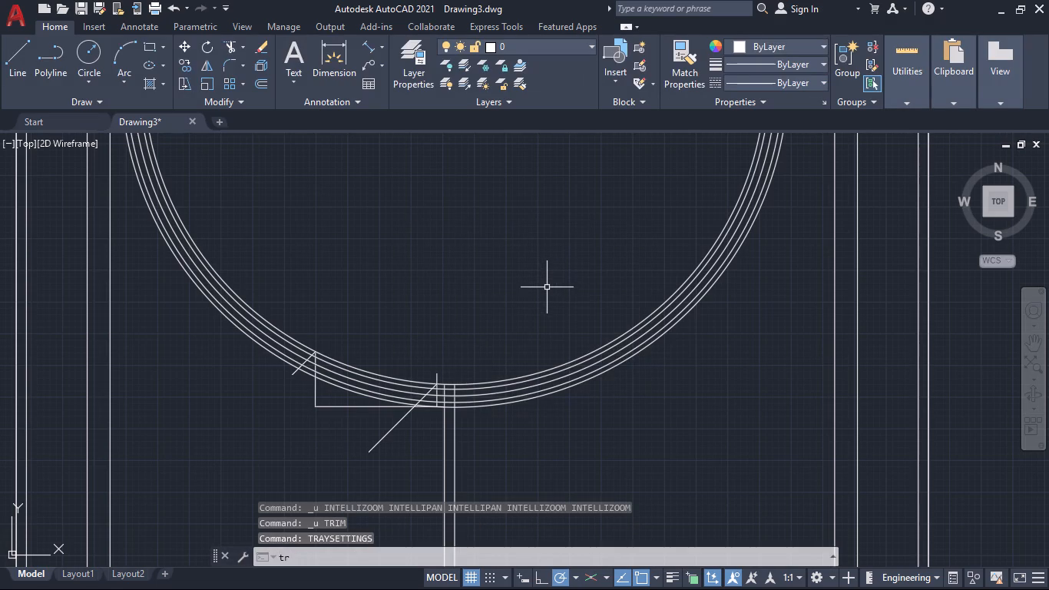
key(Return)
scroll(335, 373, up, 1)
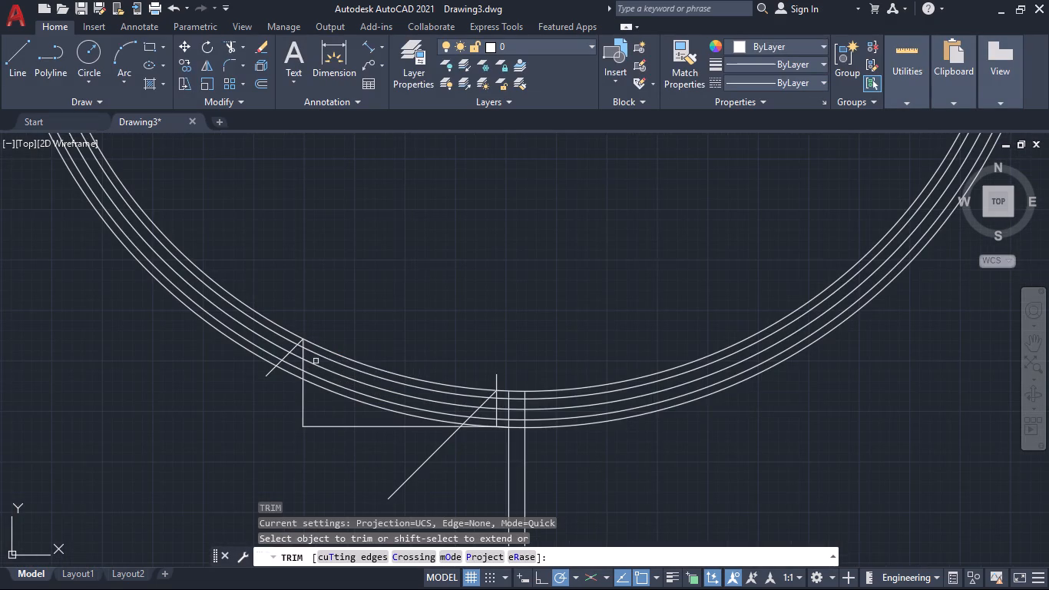
scroll(315, 361, up, 1)
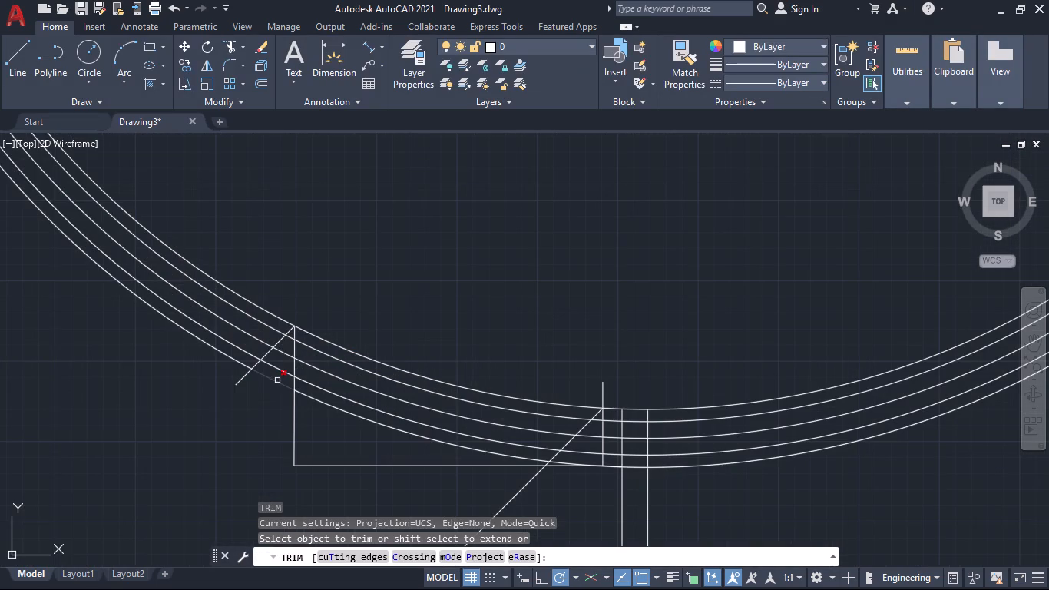
click(277, 380)
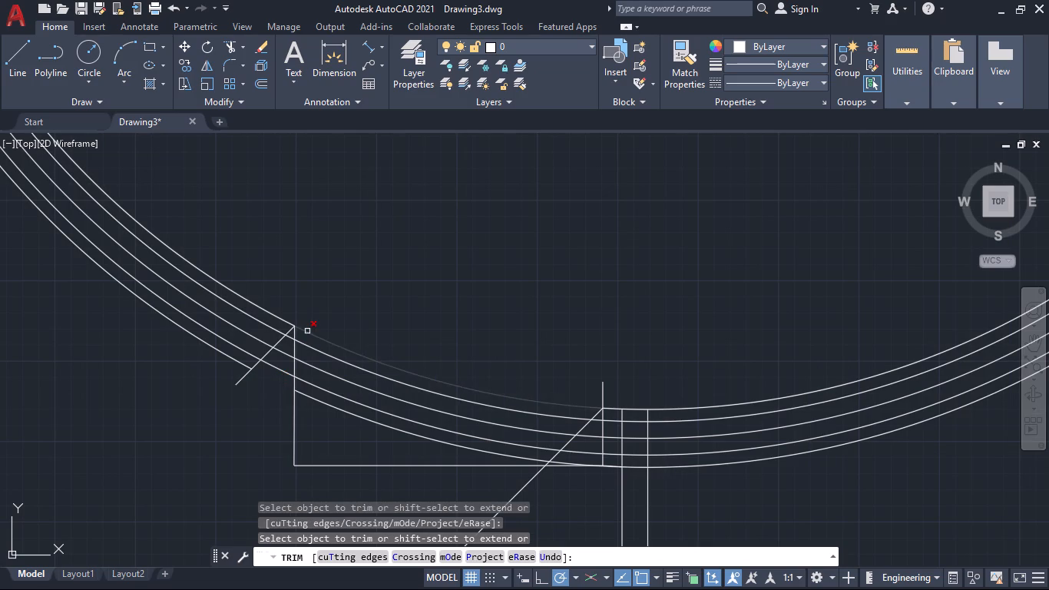
click(308, 330)
click(601, 391)
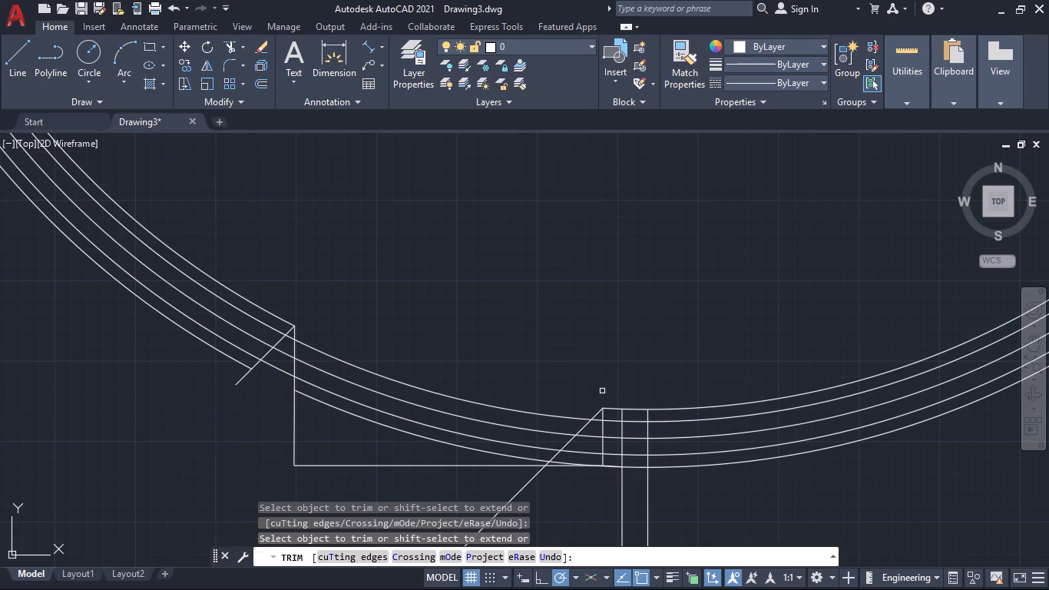
click(244, 374)
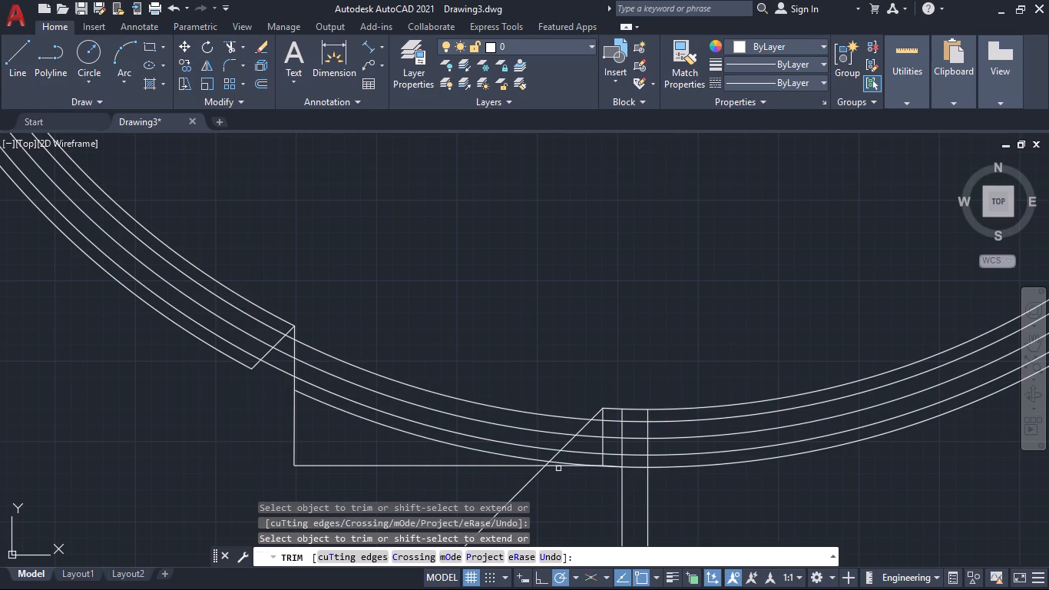
Trim away the horizontal construction line and the short slanted segment between the east diagonal and the south partition.
click(558, 466)
scroll(600, 460, up, 4)
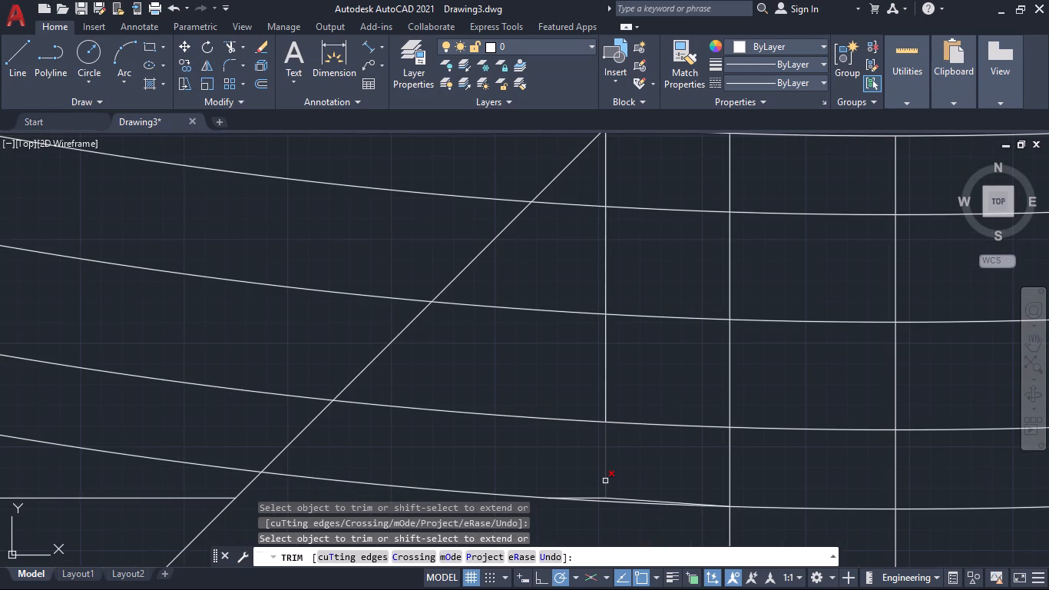
click(611, 499)
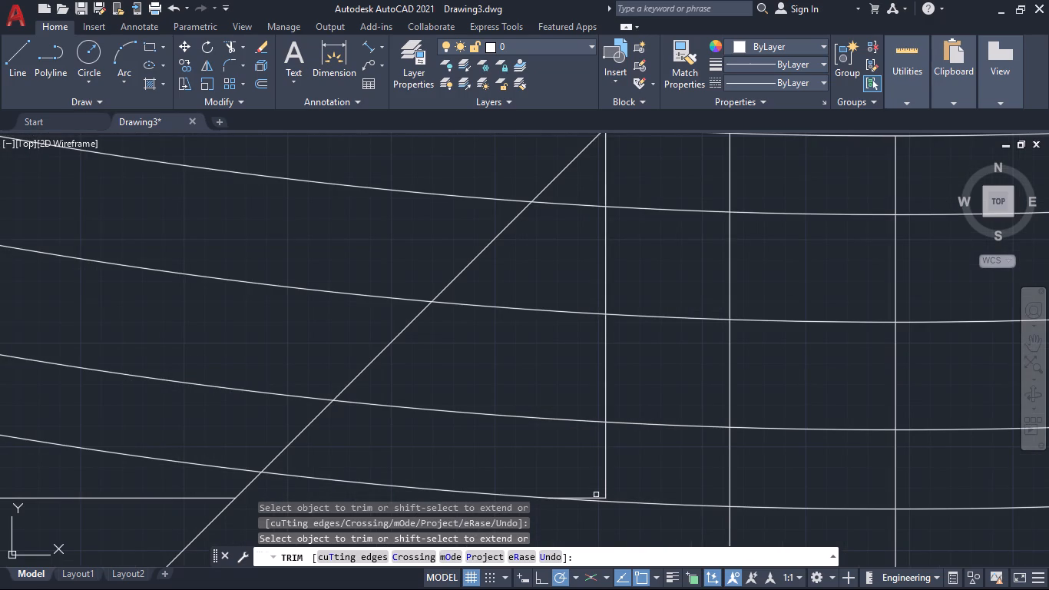
click(601, 498)
click(607, 489)
scroll(616, 448, down, 2)
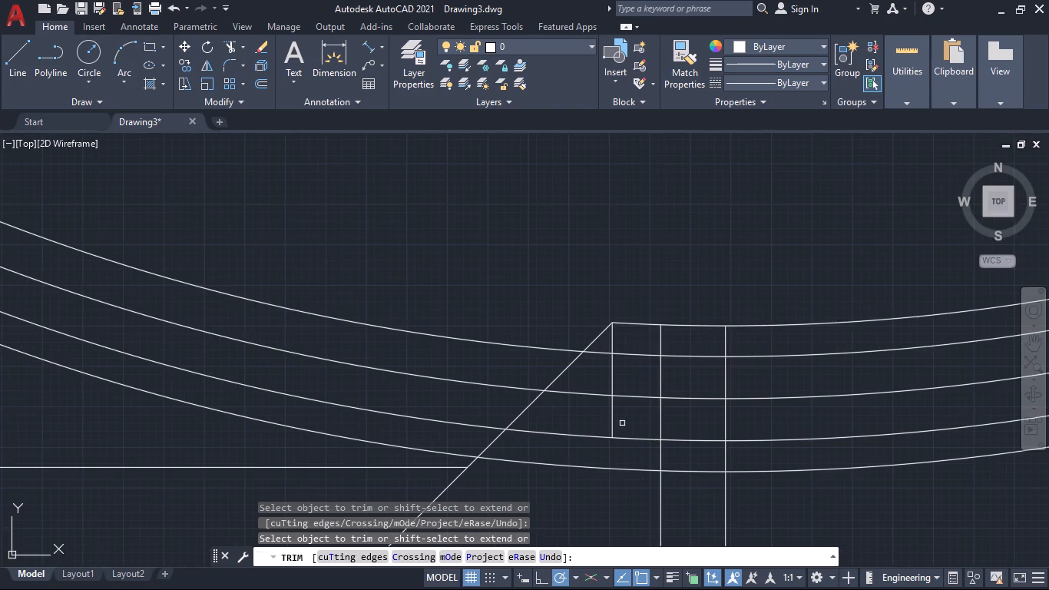
scroll(622, 422, down, 1)
key(ctrl+z)
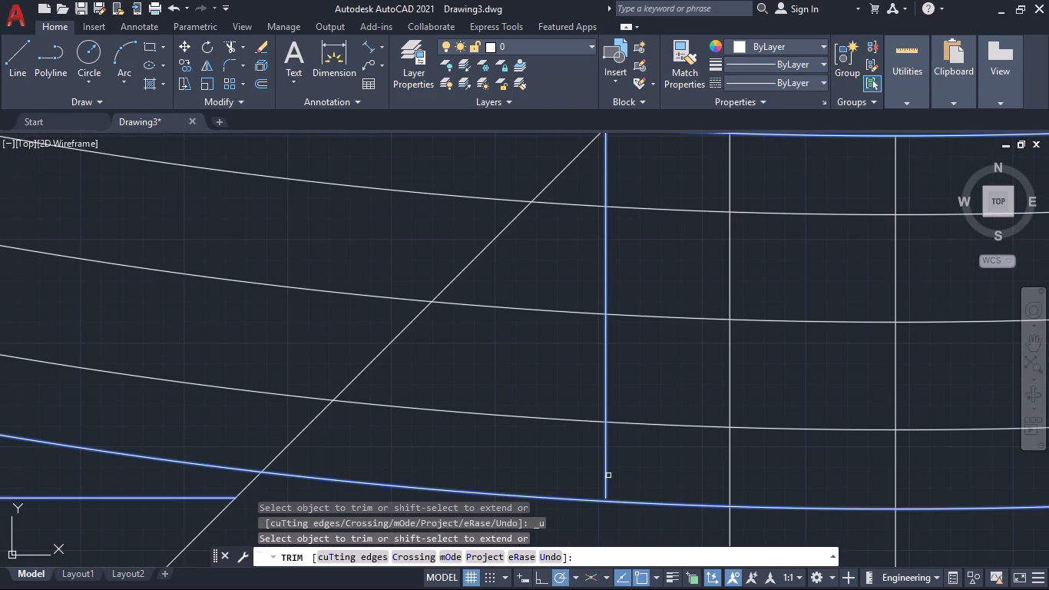
shift+click(605, 476)
Trim the ring's three middle curves and the vertical construction line between the east diagonal and the south partition.
scroll(569, 508, down, 3)
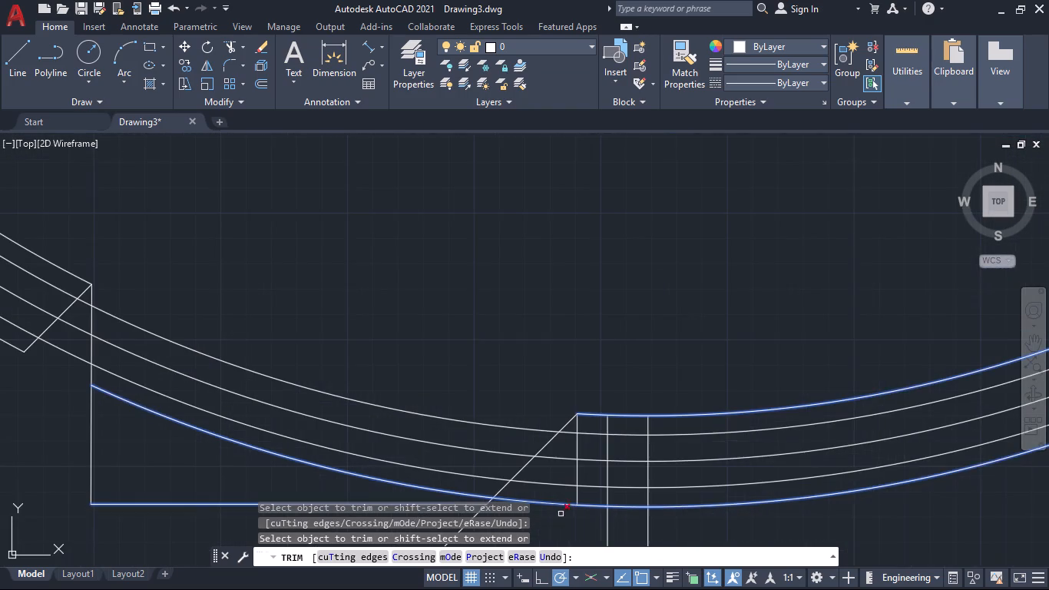
middle_drag(557, 519, 597, 402)
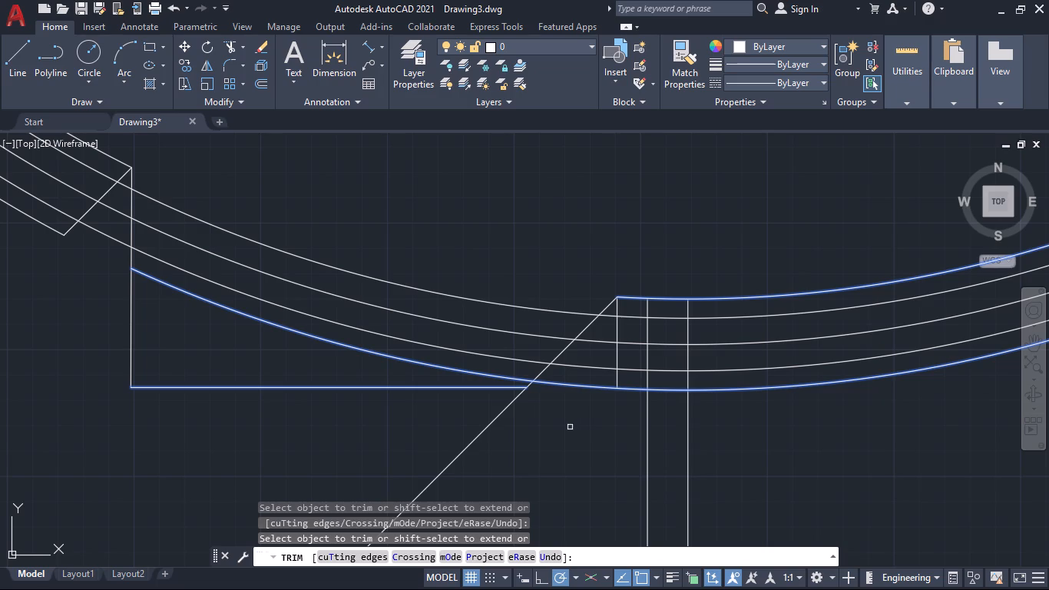
click(632, 310)
click(584, 372)
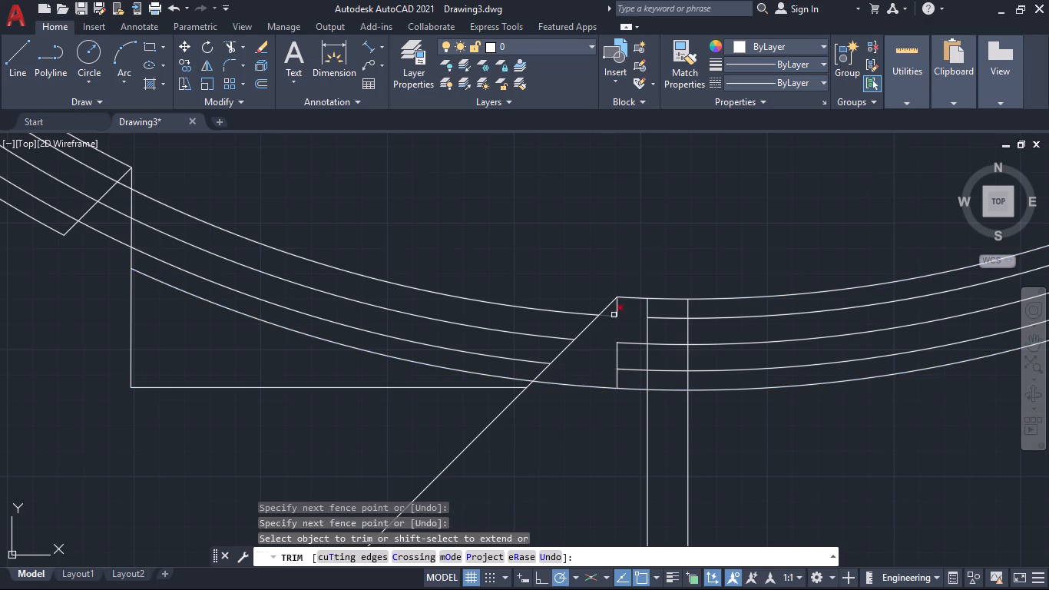
click(614, 315)
click(618, 311)
click(627, 329)
click(628, 380)
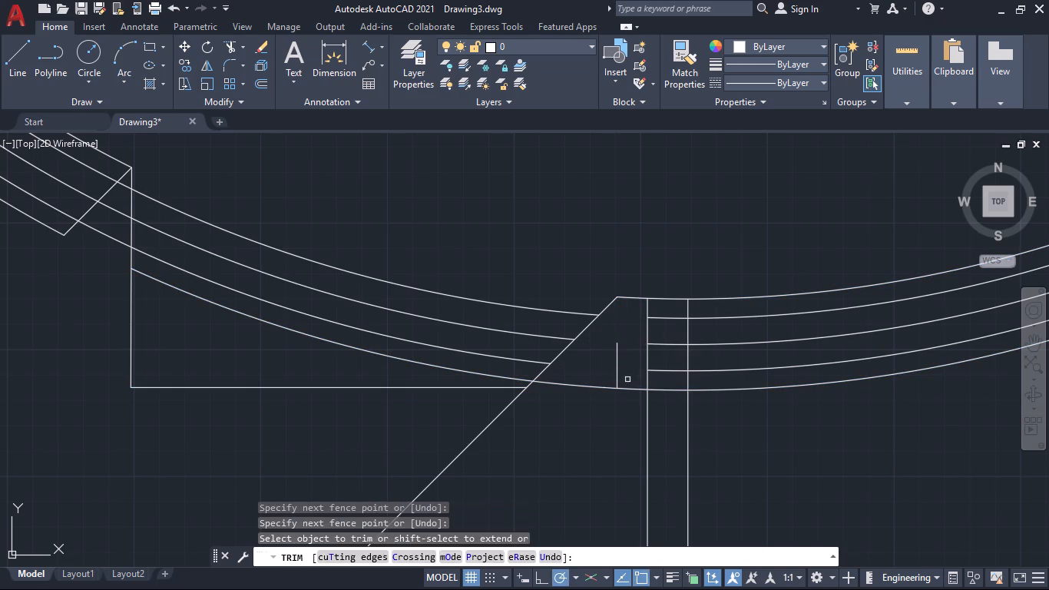
click(621, 376)
click(620, 371)
click(615, 366)
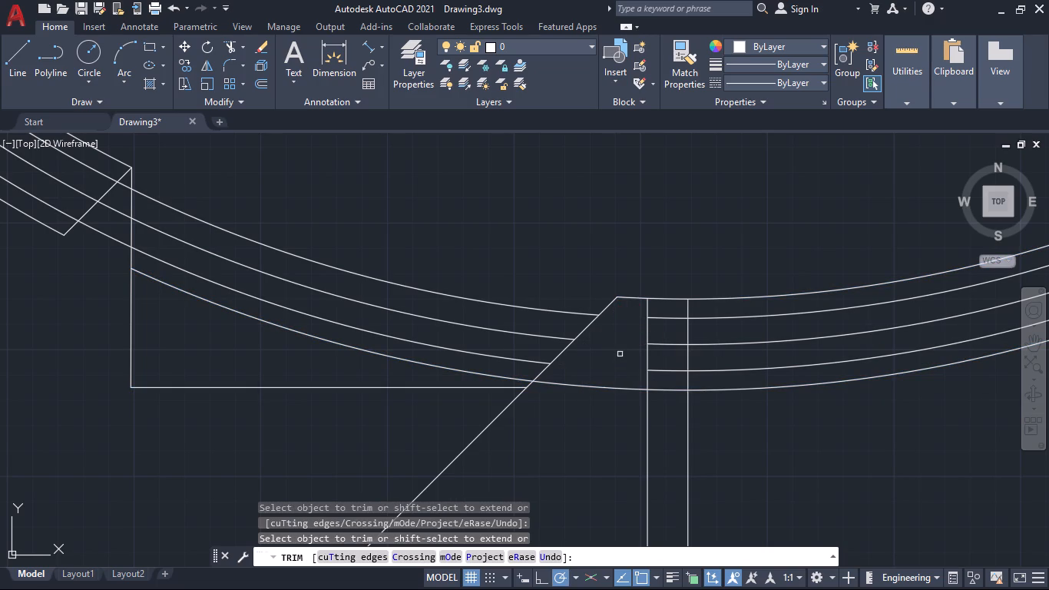
Trim the outer curve west of the east diagonal, the construction lines below the ring and the east diagonal's tail.
scroll(619, 354, down, 1)
scroll(507, 362, up, 1)
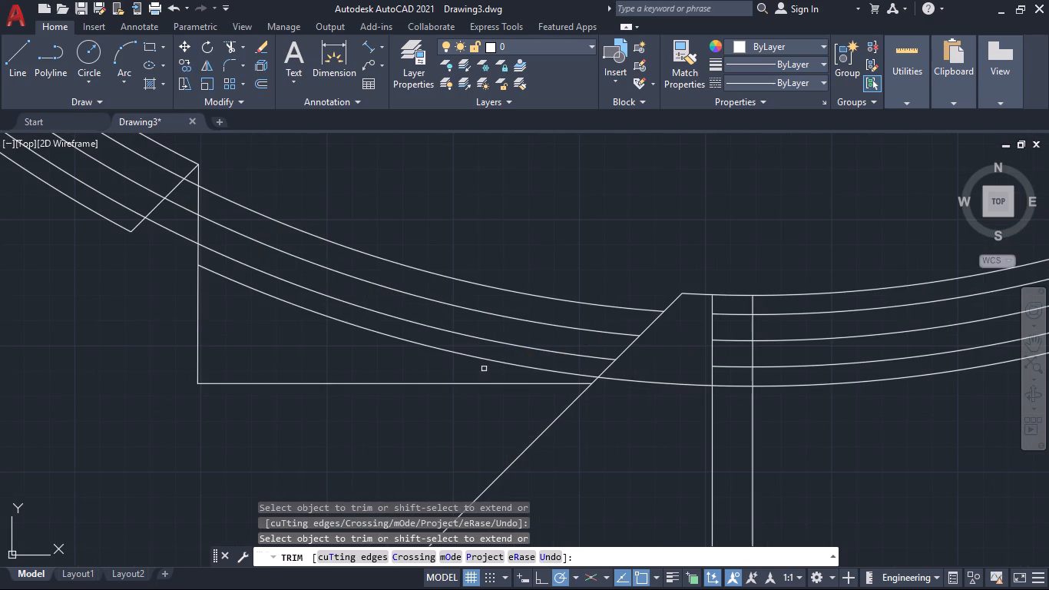
click(213, 272)
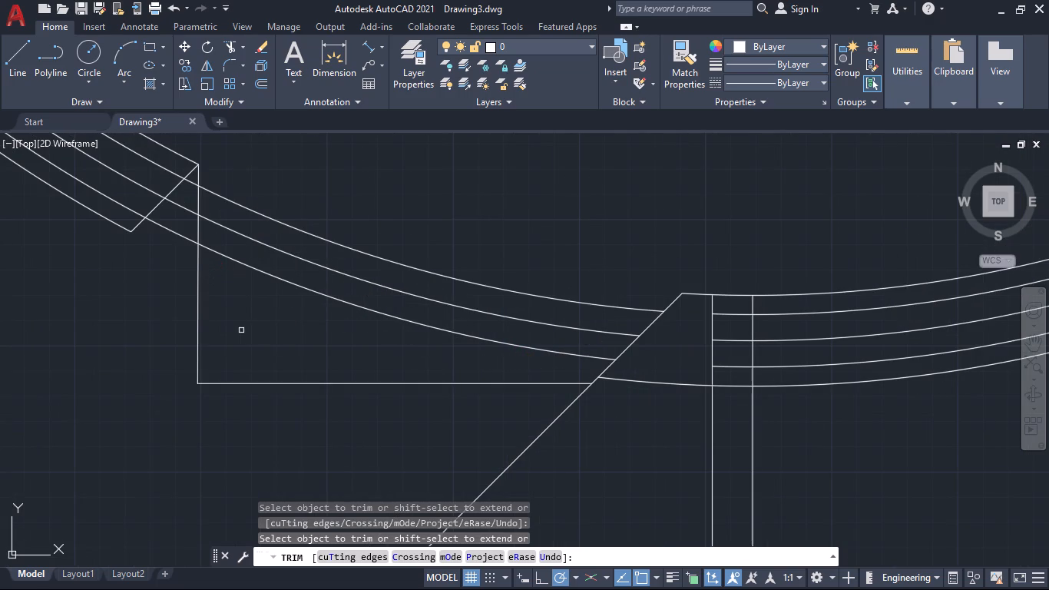
scroll(232, 318, down, 1)
click(211, 316)
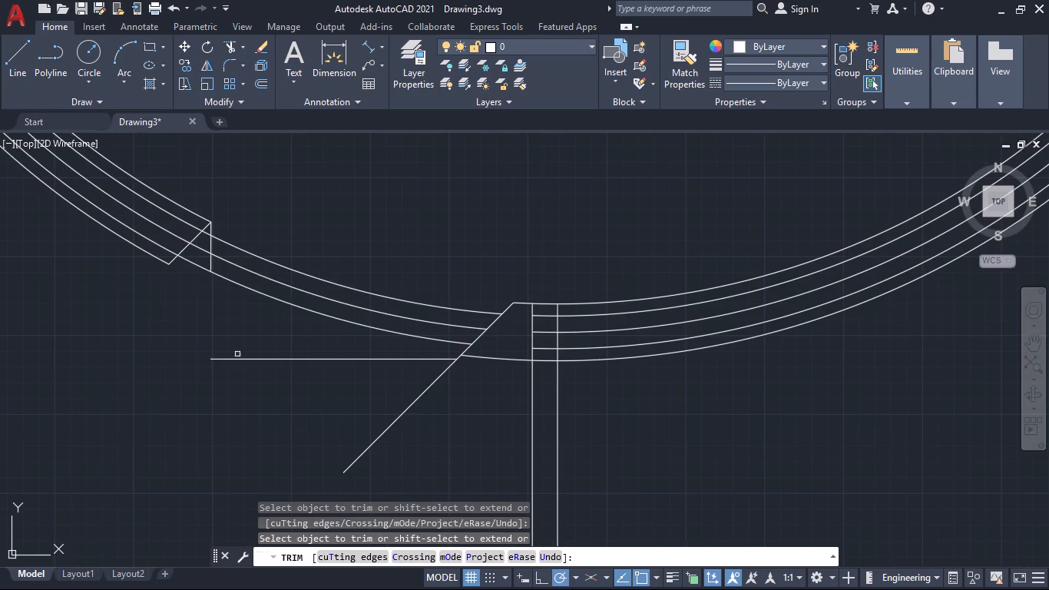
click(240, 355)
click(422, 424)
Trim away the rest of the vertical construction line crossing the ring's curves beside the west diagonal.
scroll(255, 273, up, 2)
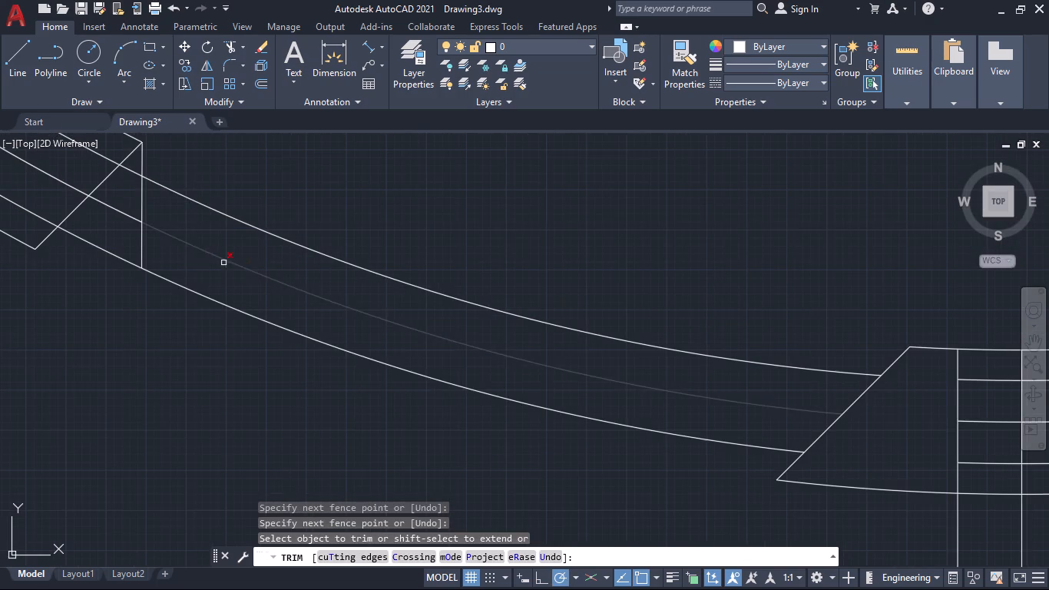
click(145, 244)
click(127, 237)
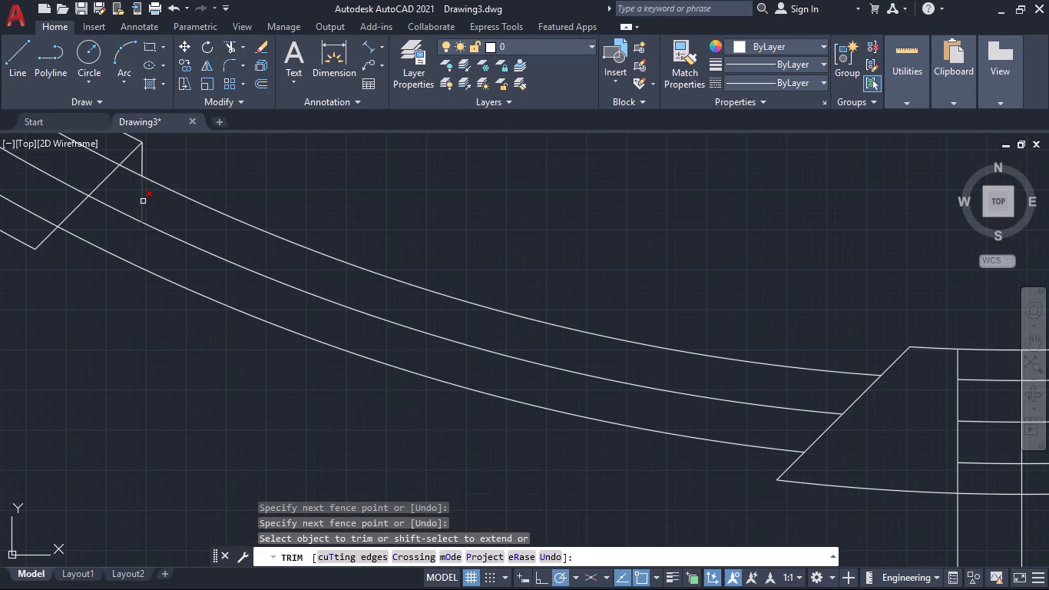
click(143, 201)
click(144, 163)
scroll(359, 326, down, 4)
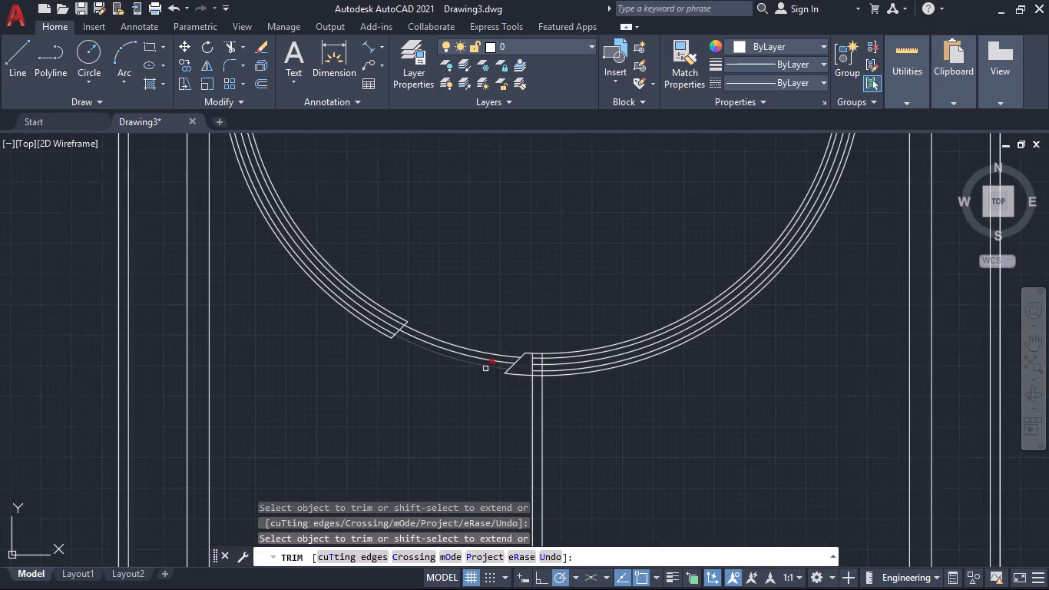
middle_drag(491, 408, 446, 448)
scroll(482, 242, down, 2)
middle_drag(483, 228, 516, 305)
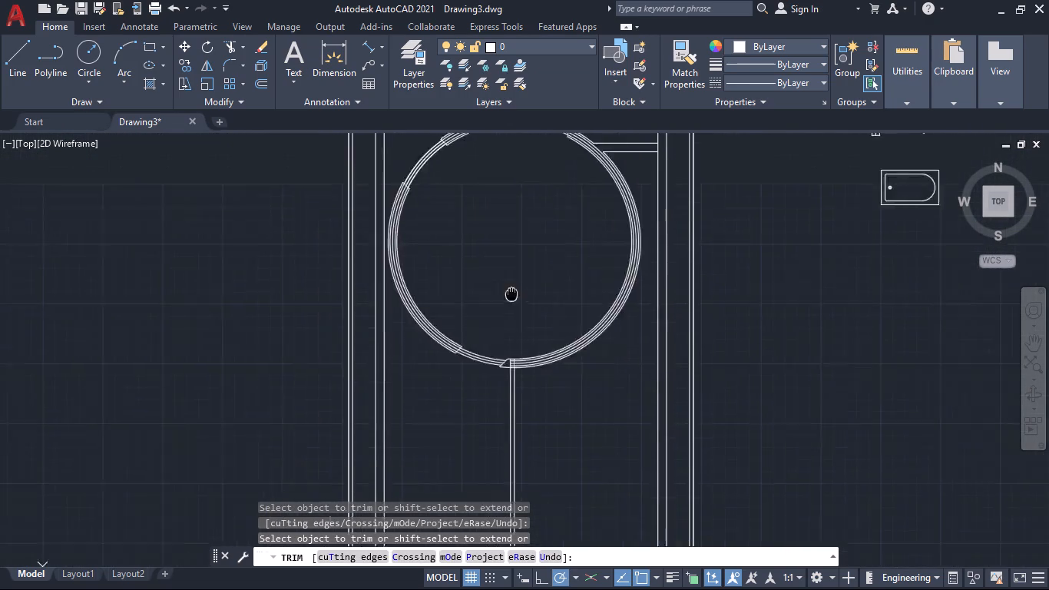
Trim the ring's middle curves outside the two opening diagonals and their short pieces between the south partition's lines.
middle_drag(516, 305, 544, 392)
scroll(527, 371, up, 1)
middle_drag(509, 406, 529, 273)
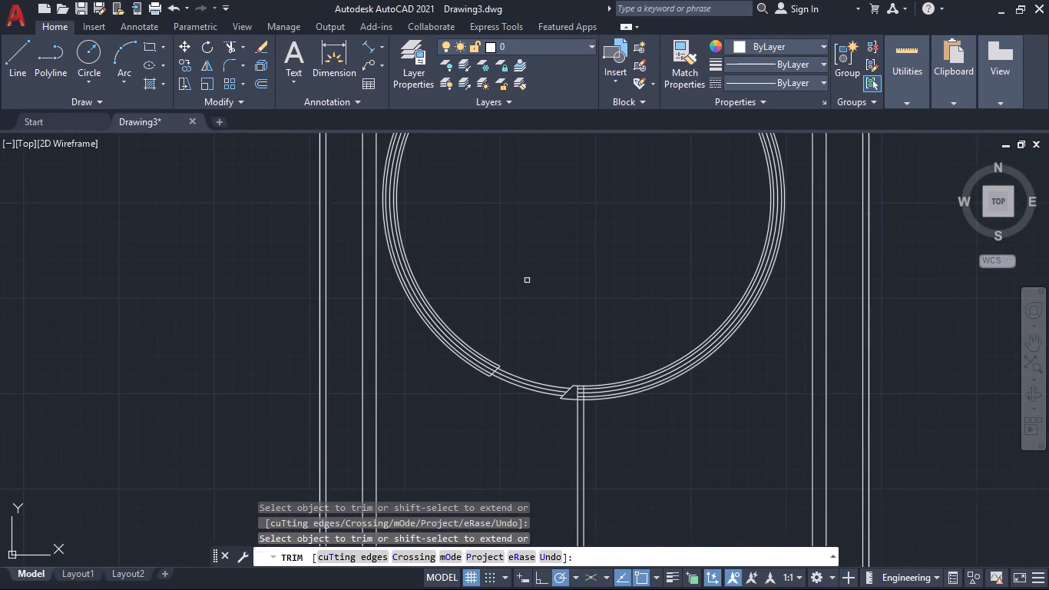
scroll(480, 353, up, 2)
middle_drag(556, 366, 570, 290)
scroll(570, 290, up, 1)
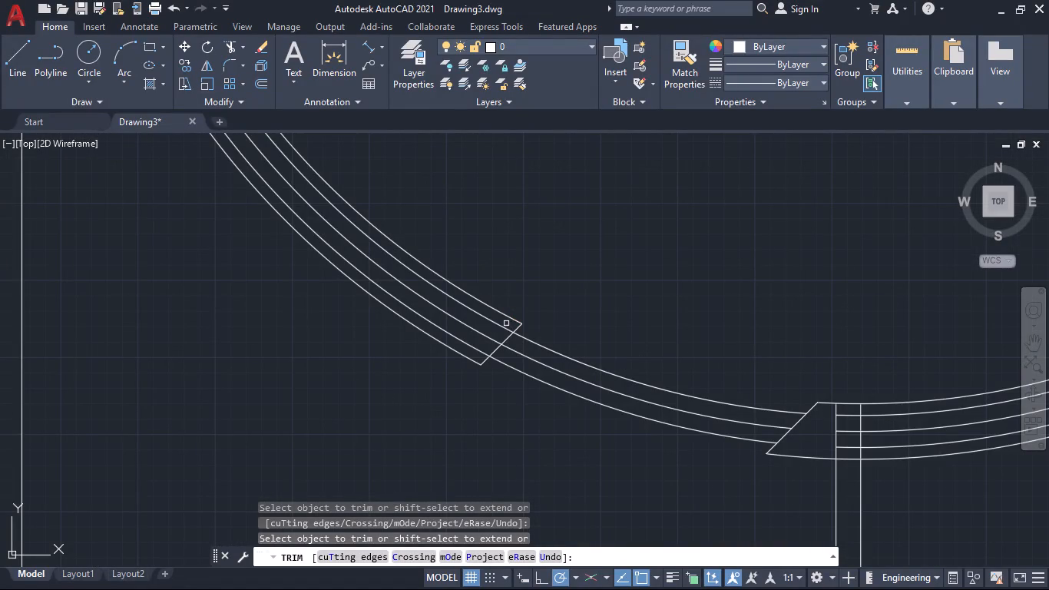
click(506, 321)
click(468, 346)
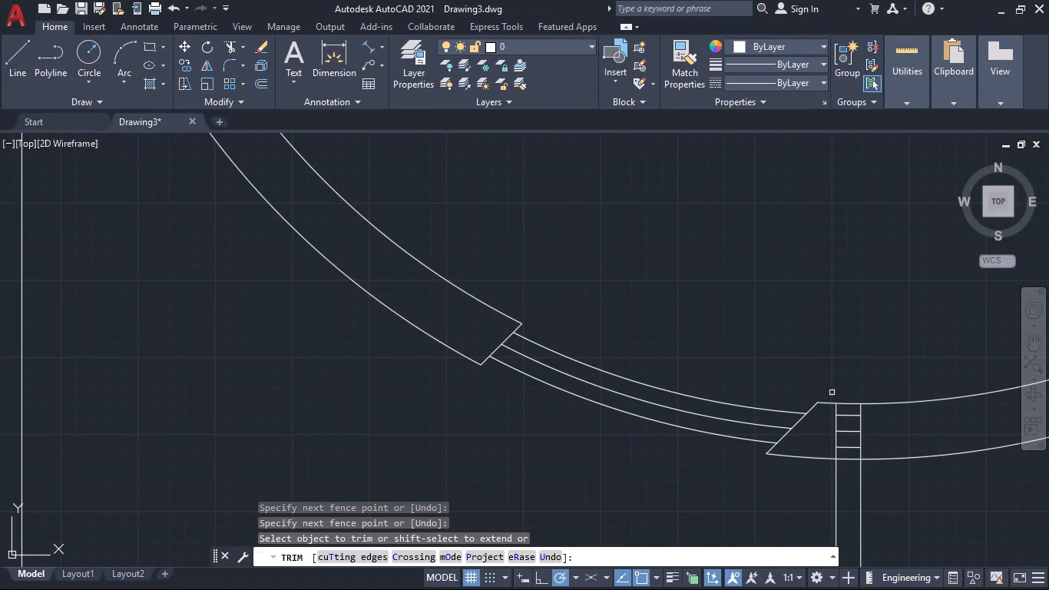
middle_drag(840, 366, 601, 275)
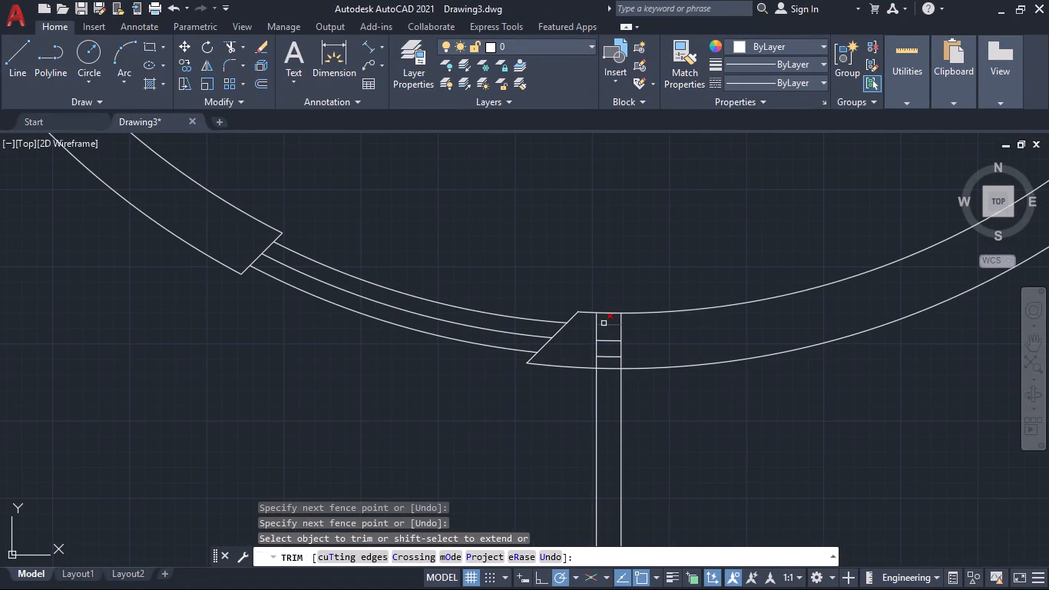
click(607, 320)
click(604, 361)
Examine the trimmed ring and its junction with the south partition.
scroll(649, 261, down, 3)
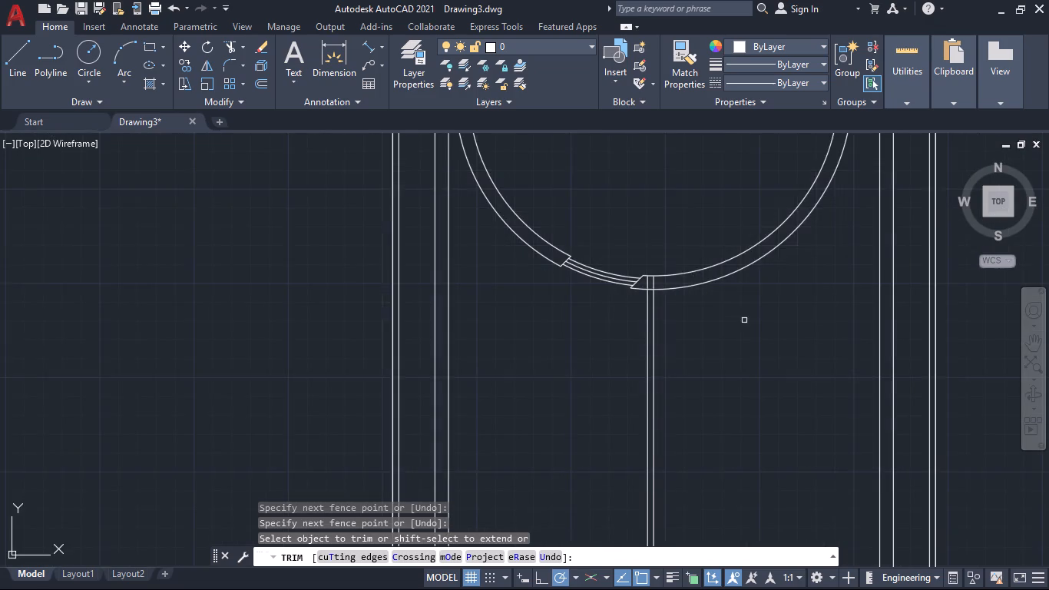
middle_drag(749, 331, 749, 500)
scroll(664, 310, down, 2)
middle_drag(661, 288, 669, 320)
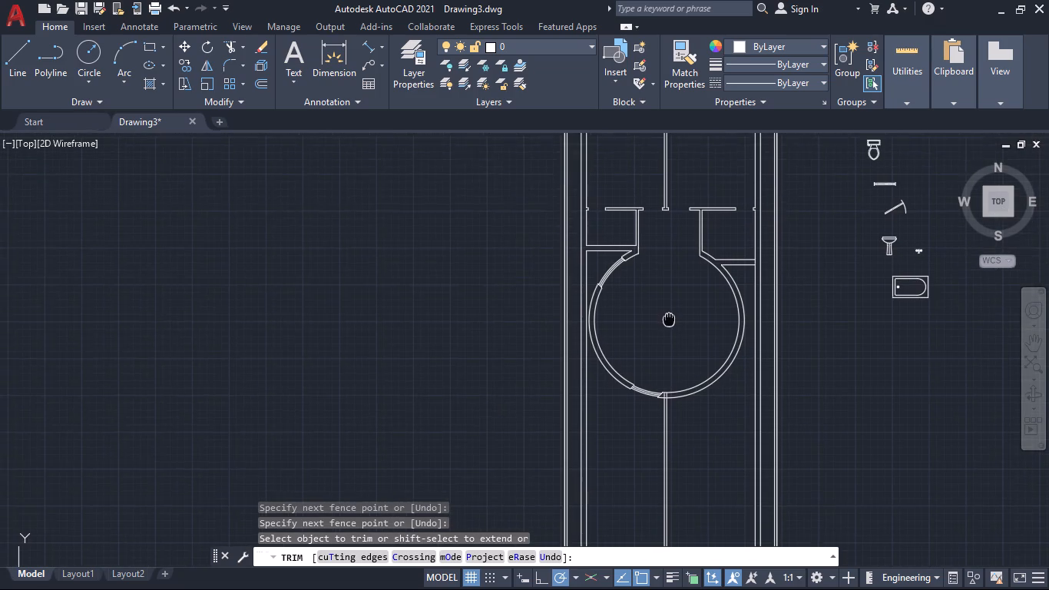
middle_drag(669, 320, 669, 323)
middle_drag(632, 351, 652, 277)
scroll(668, 337, up, 2)
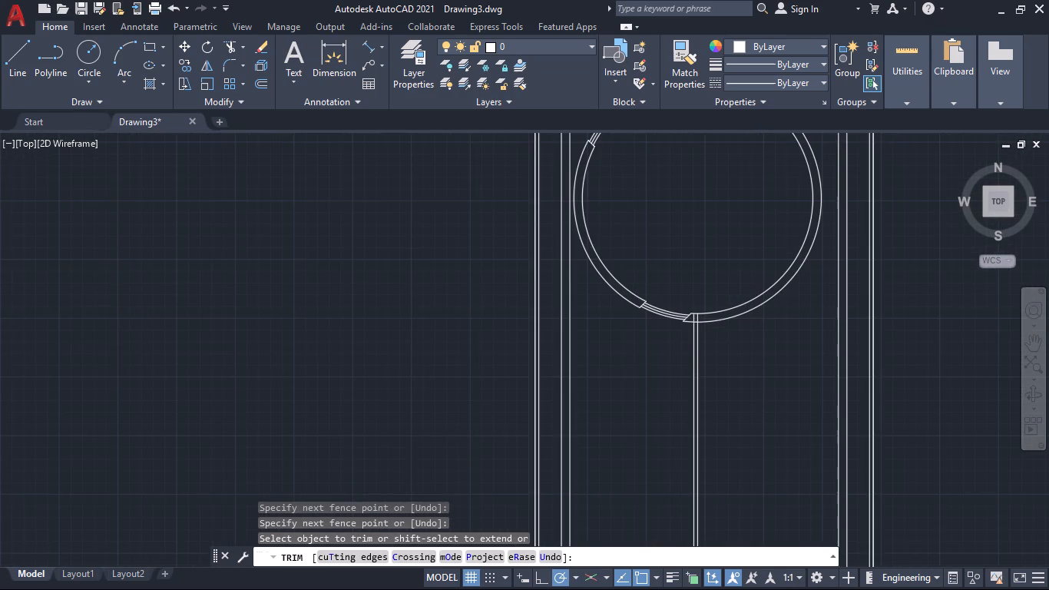
scroll(670, 338, up, 1)
middle_drag(670, 336, 497, 384)
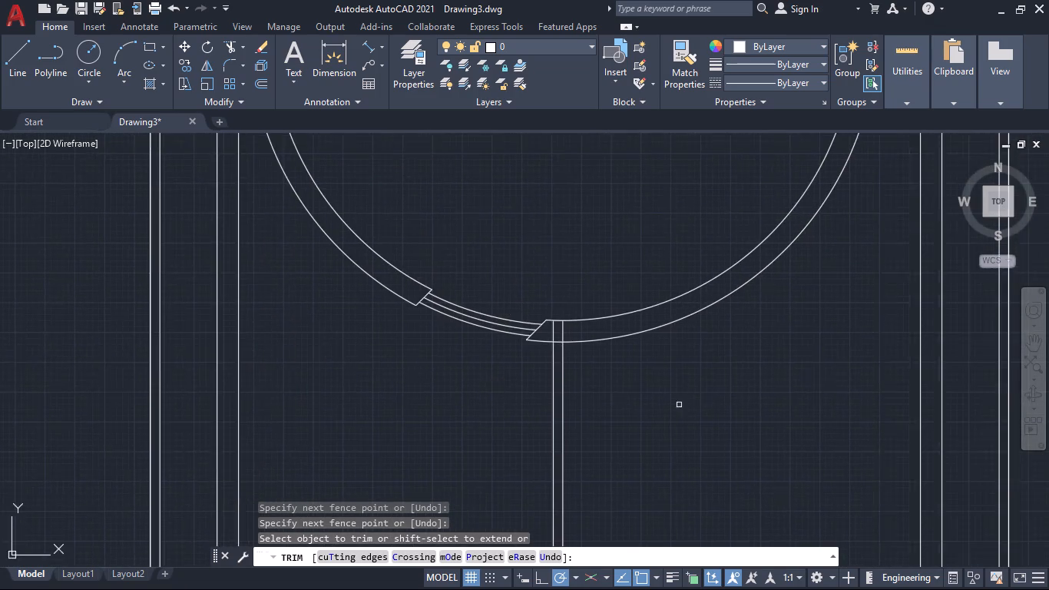
scroll(733, 393, down, 2)
middle_drag(741, 408, 630, 409)
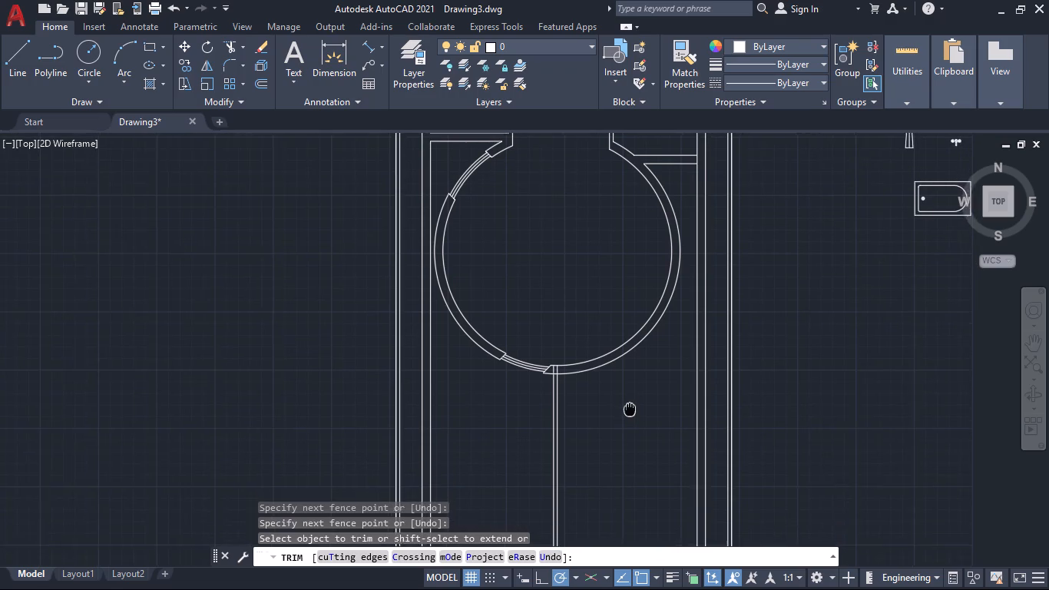
middle_drag(630, 409, 567, 391)
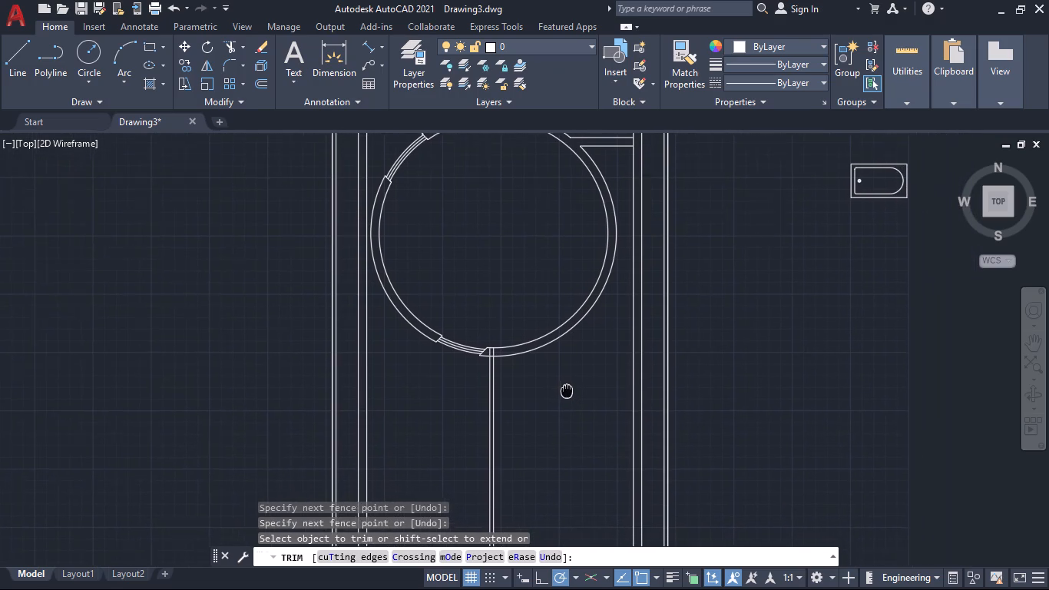
middle_drag(567, 391, 559, 383)
middle_drag(541, 398, 507, 414)
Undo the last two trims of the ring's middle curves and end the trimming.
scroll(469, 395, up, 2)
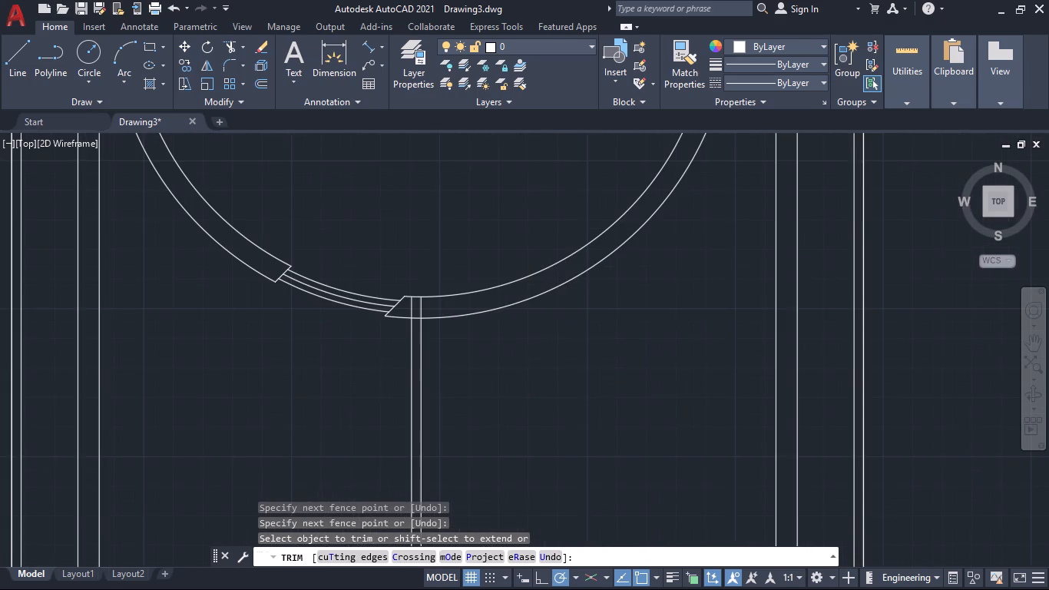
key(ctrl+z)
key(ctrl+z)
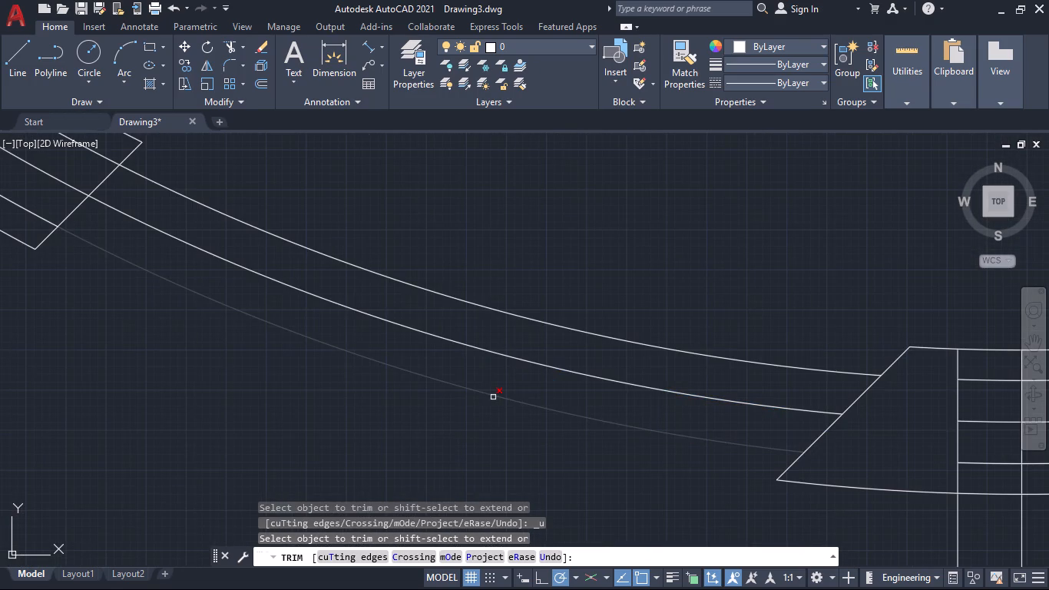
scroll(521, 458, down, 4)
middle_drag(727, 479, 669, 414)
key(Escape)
With ortho on, draw lines from the partition's east line at the inner curve: 3" east, 3" south, then 7" further south.
key(l)
key(Return)
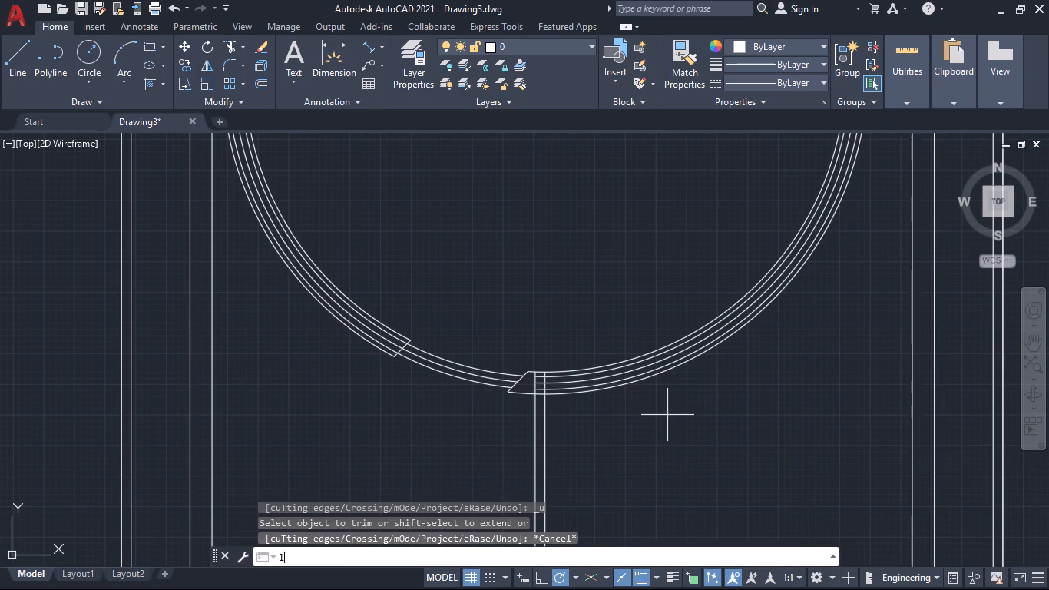
scroll(639, 426, up, 1)
middle_drag(566, 414, 554, 408)
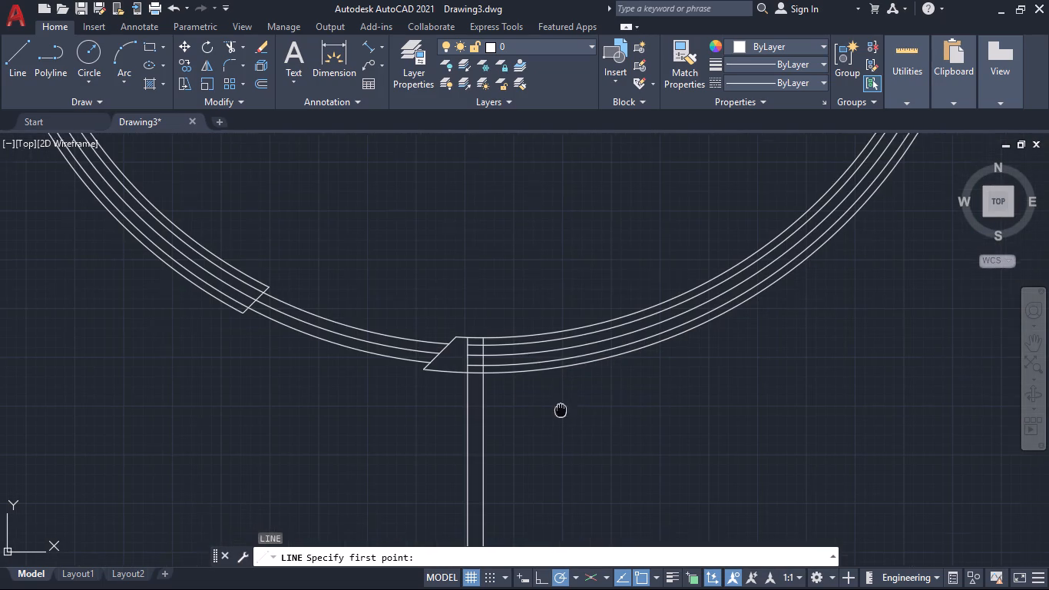
middle_drag(554, 408, 429, 386)
click(351, 314)
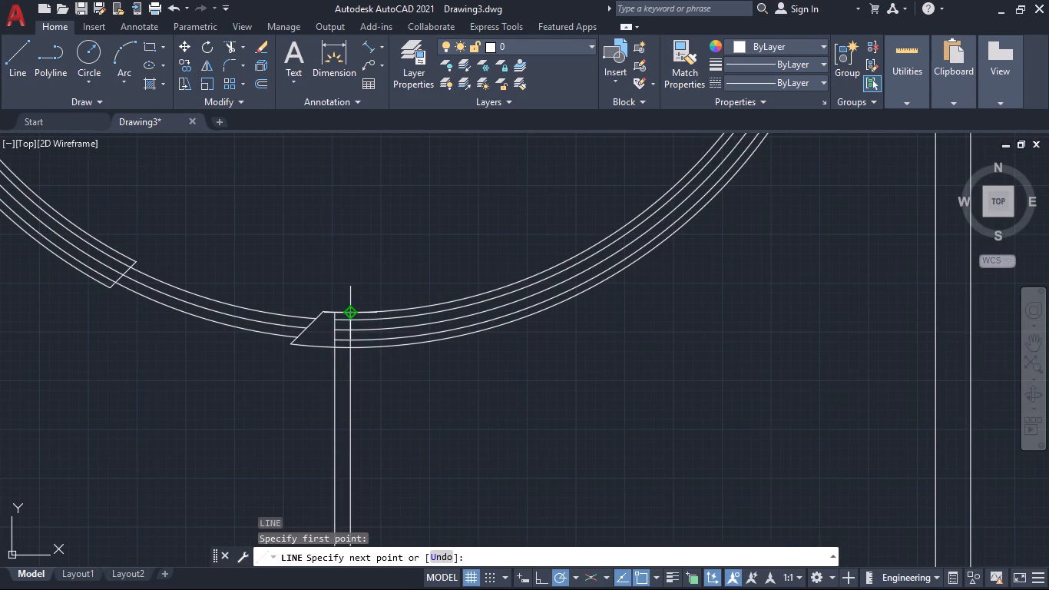
click(537, 573)
text(3")
key(Return)
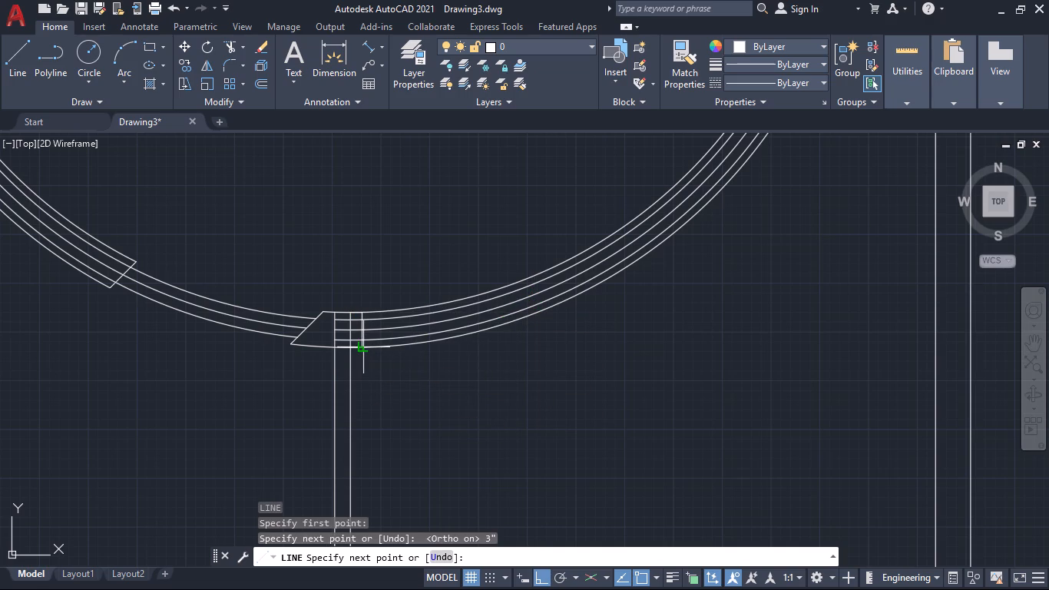
click(362, 350)
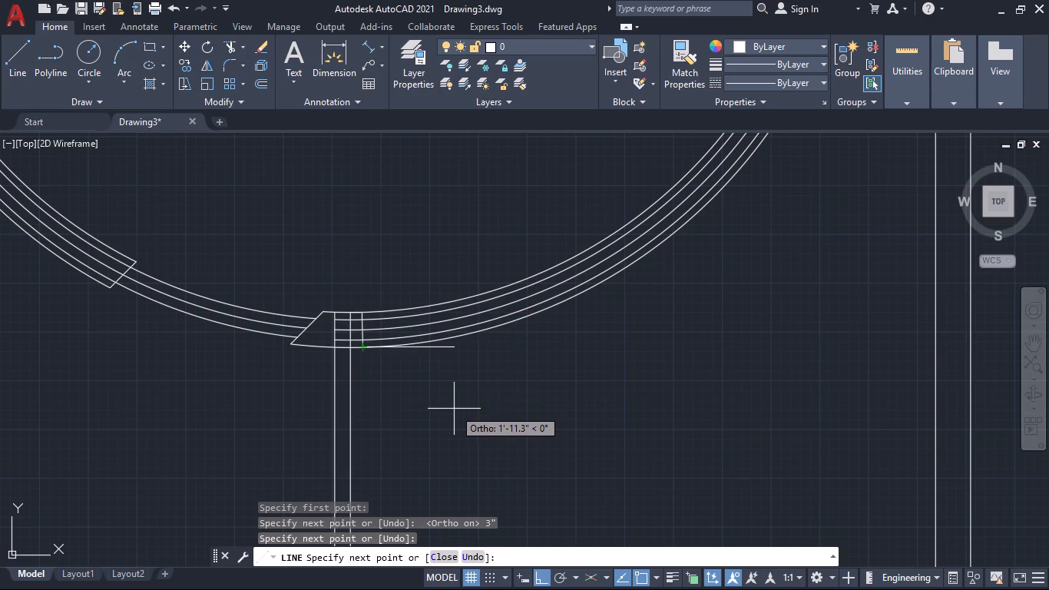
key(ctrl+z)
text(3")
key(Return)
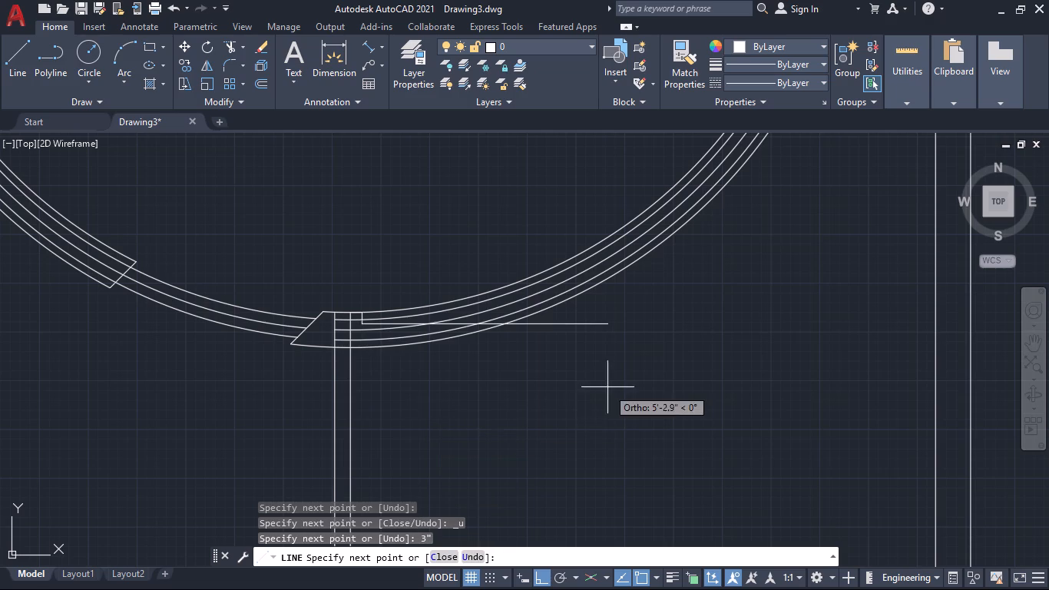
text(7")
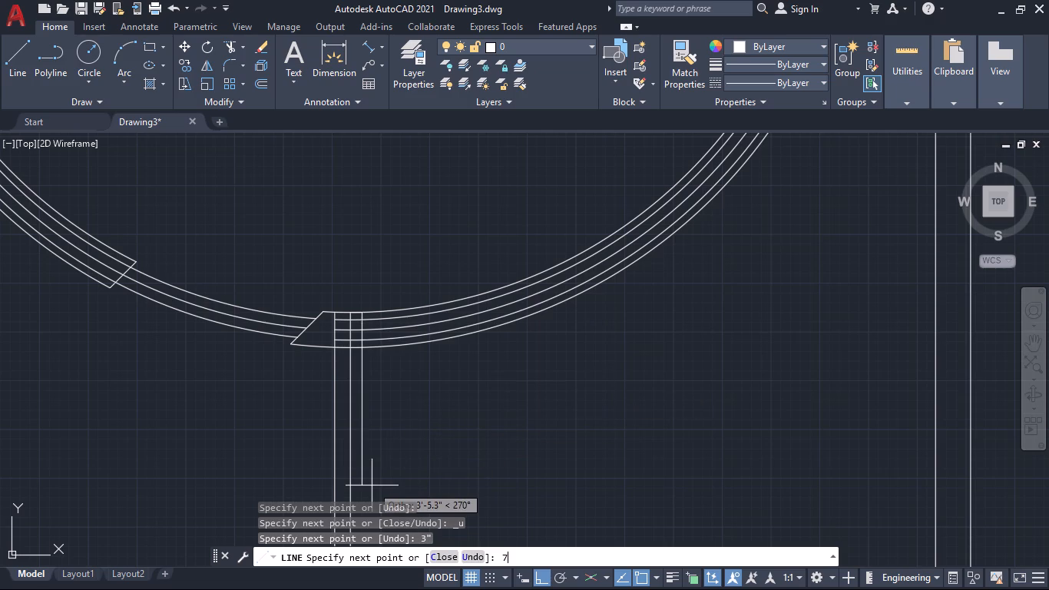
key(Return)
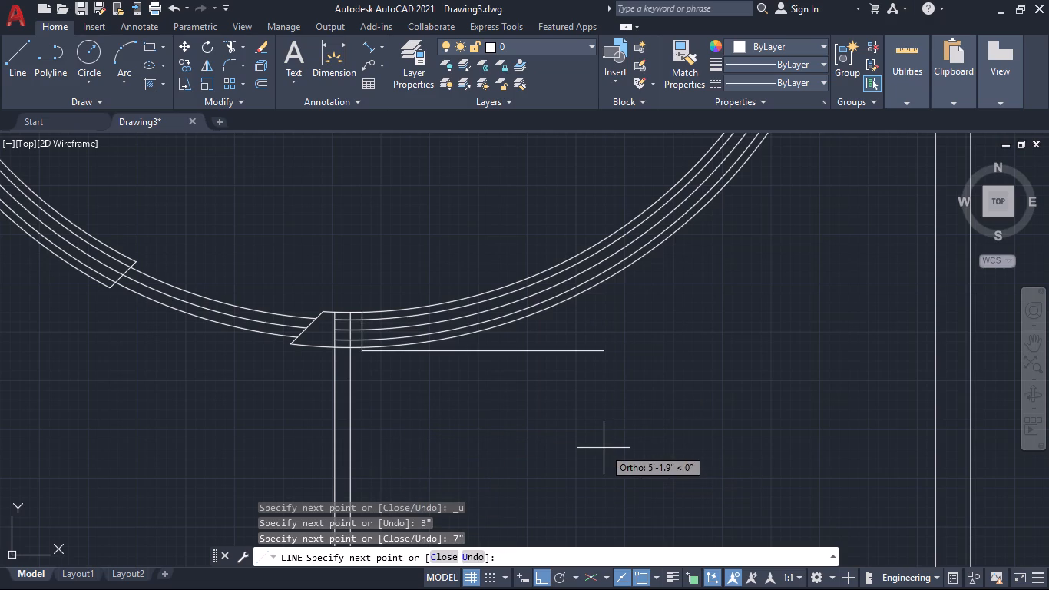
key(space)
With polar tracking on, draw a 315° diagonal about 3'-4" long from the inner curve, starting 3" east of the partition.
scroll(335, 356, up, 1)
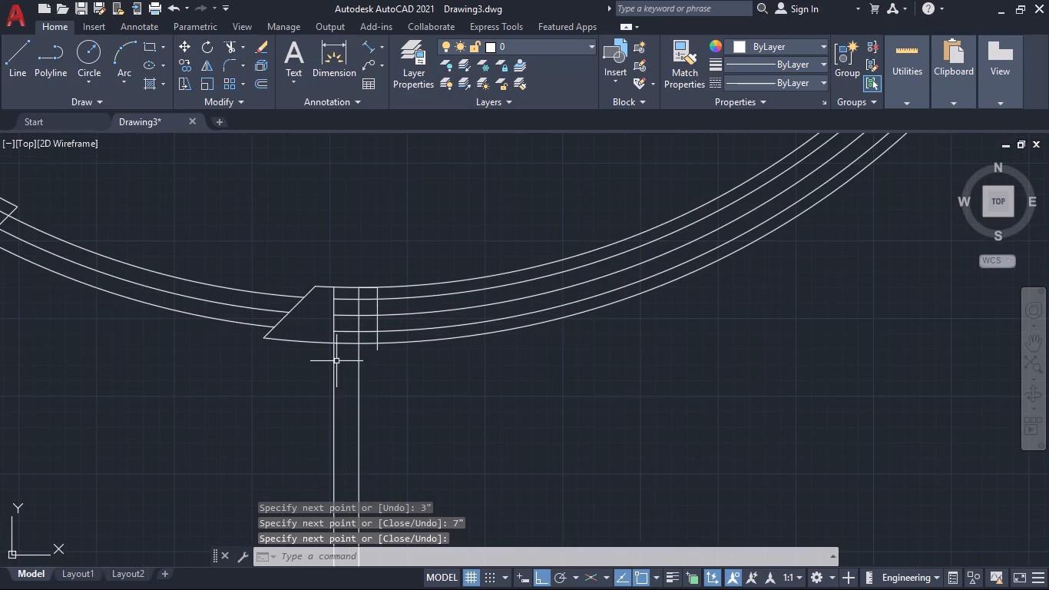
middle_drag(505, 367, 447, 383)
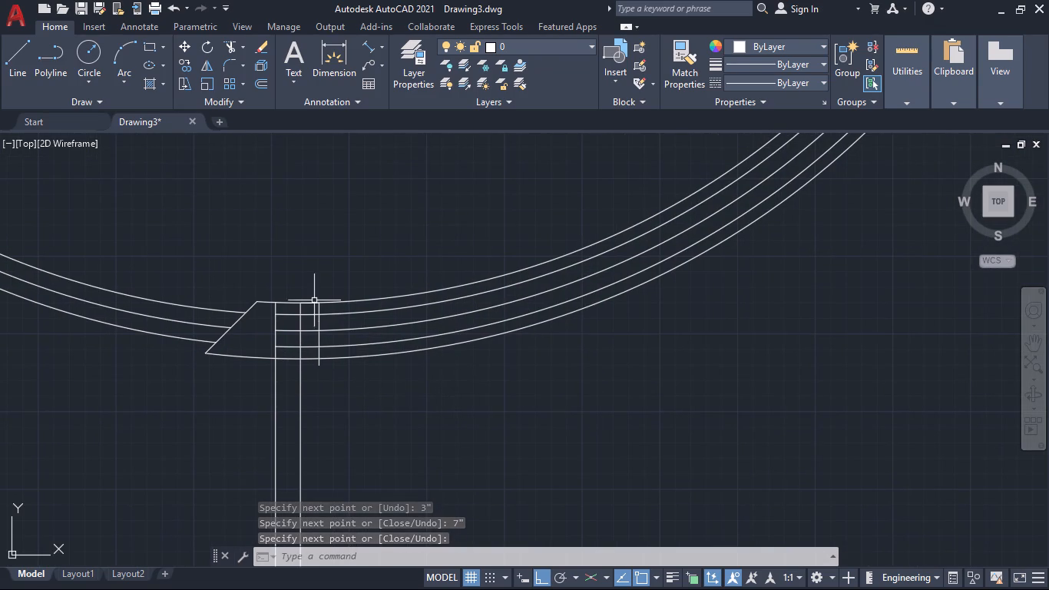
key(space)
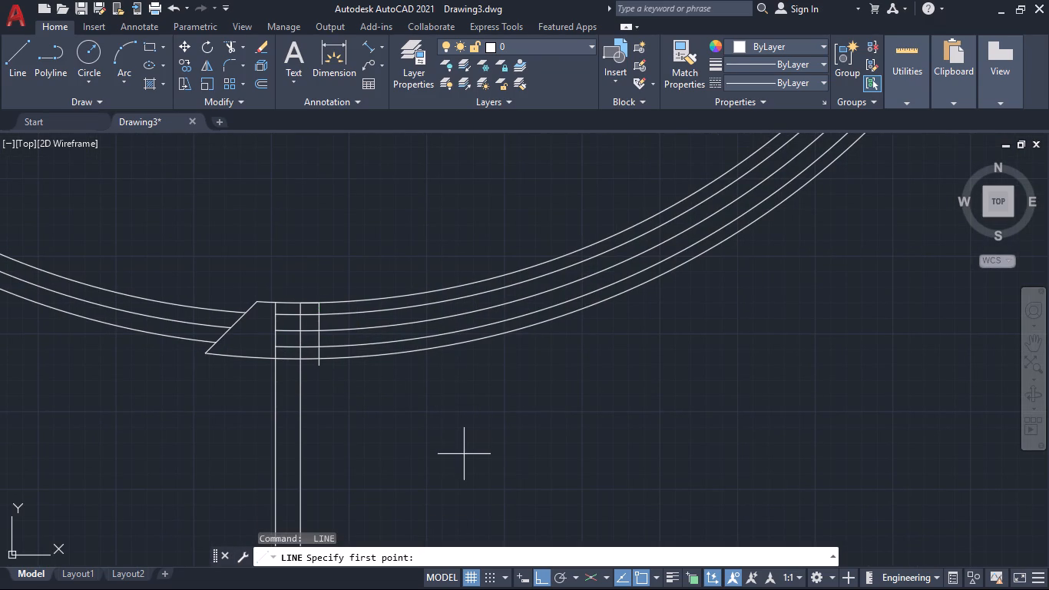
click(556, 580)
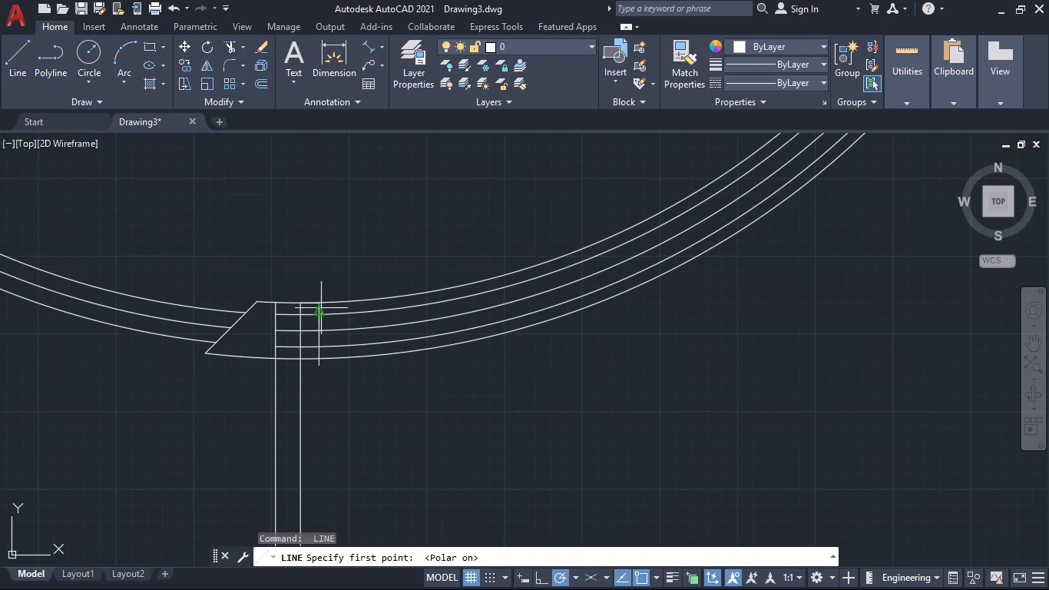
click(319, 303)
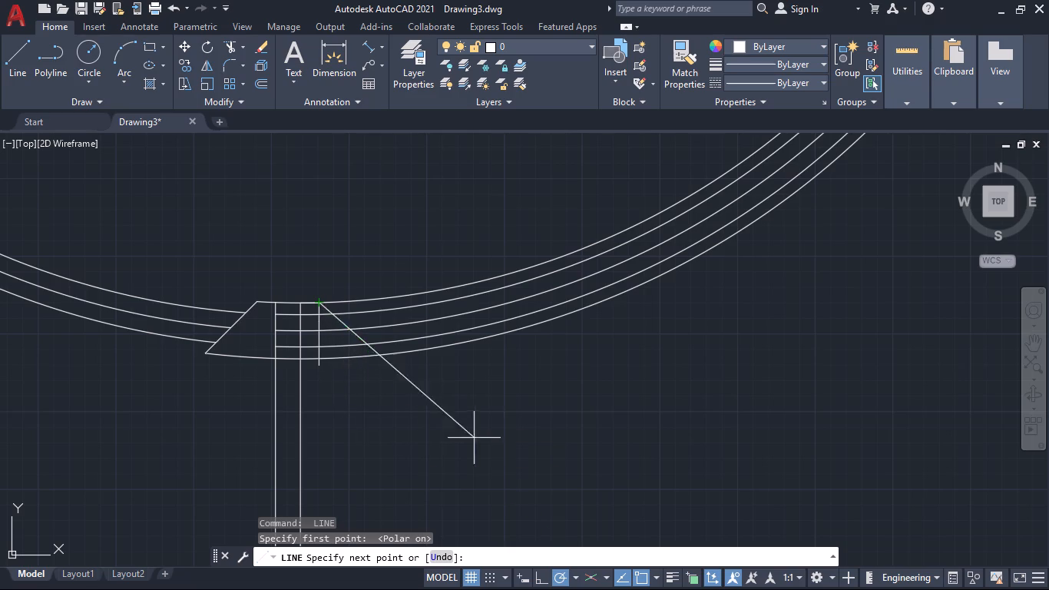
click(494, 476)
key(space)
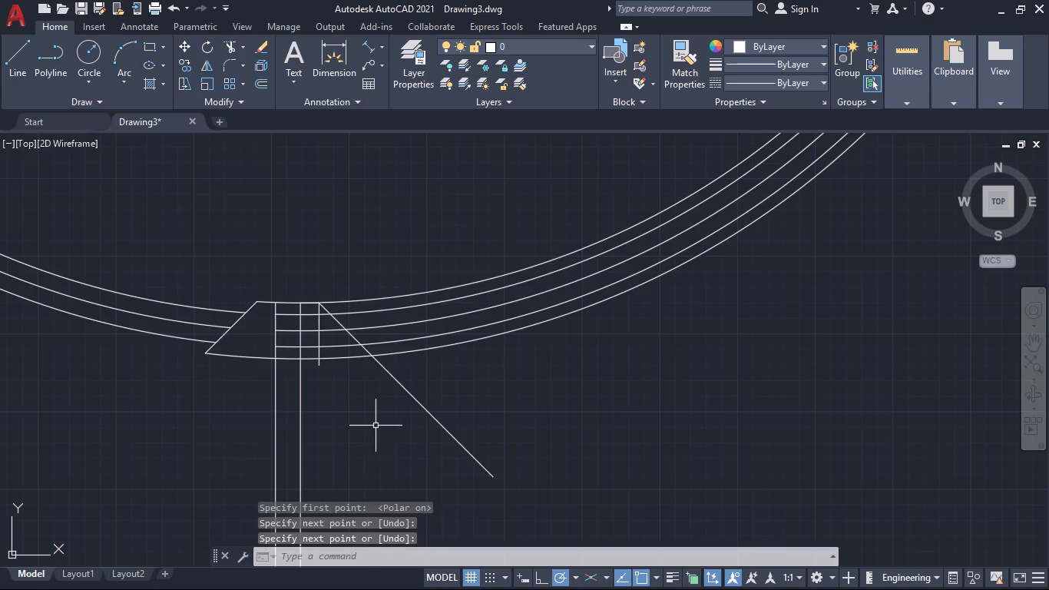
Draw construction lines from the diagonal's crossing with the outer curve: 4' east, then 4' north across the ring.
scroll(478, 421, down, 2)
middle_drag(551, 409, 306, 379)
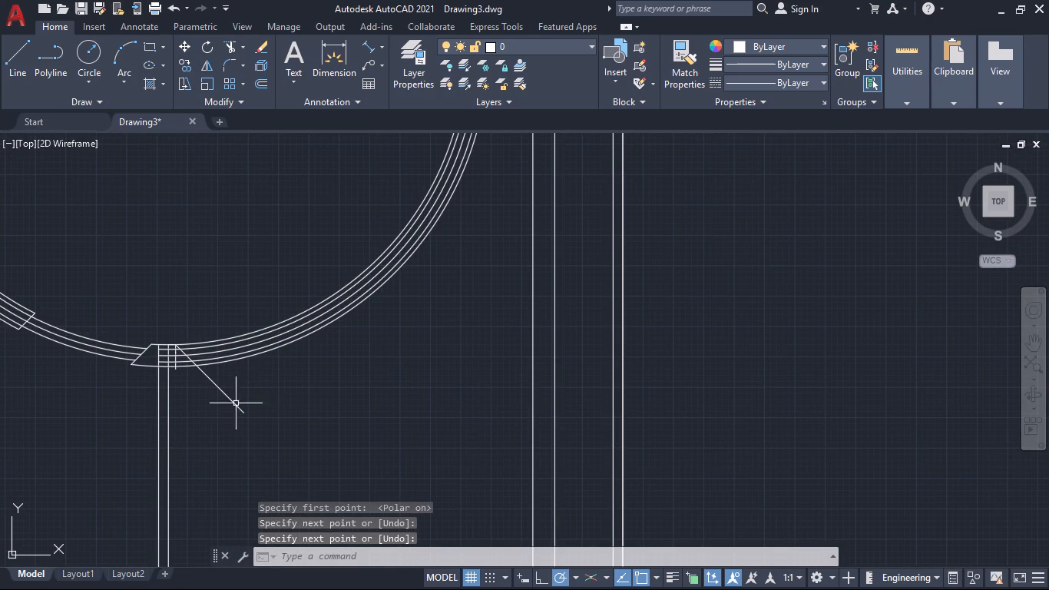
key(space)
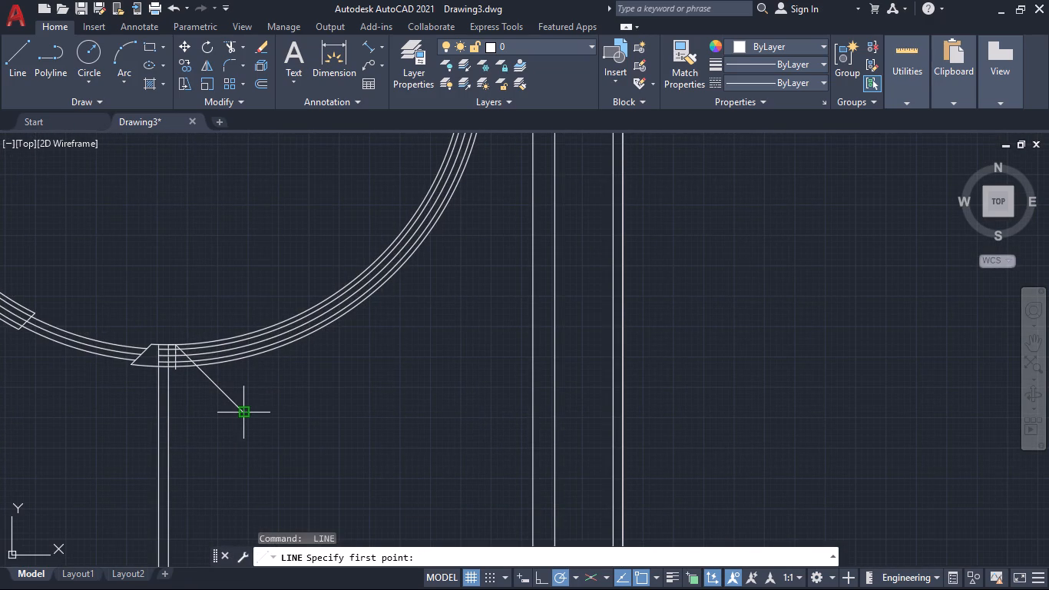
click(200, 366)
key(4)
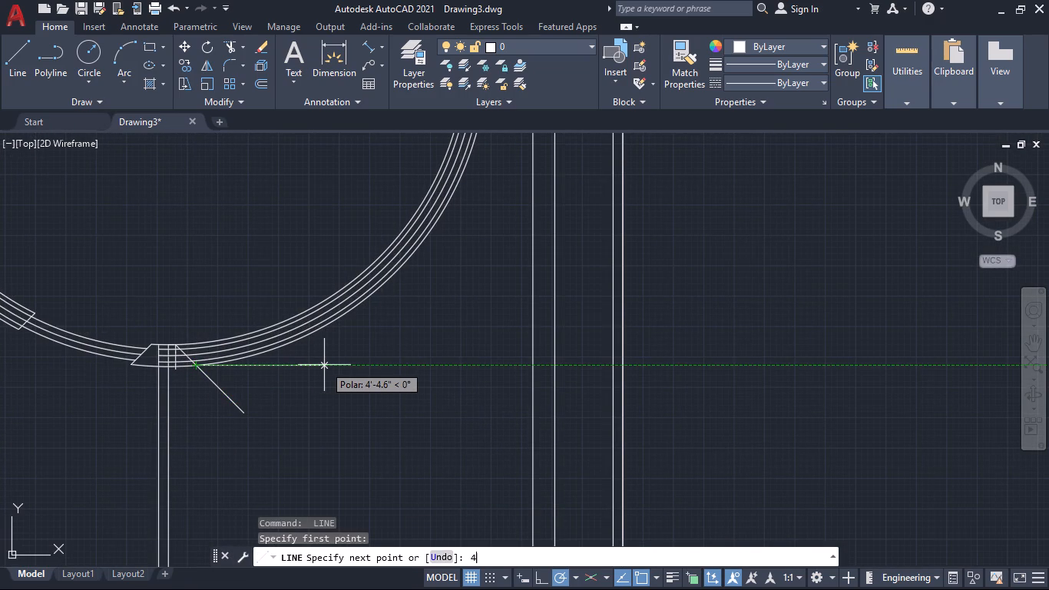
key(semicolon)
key(BackSpace)
key(apostrophe)
key(Return)
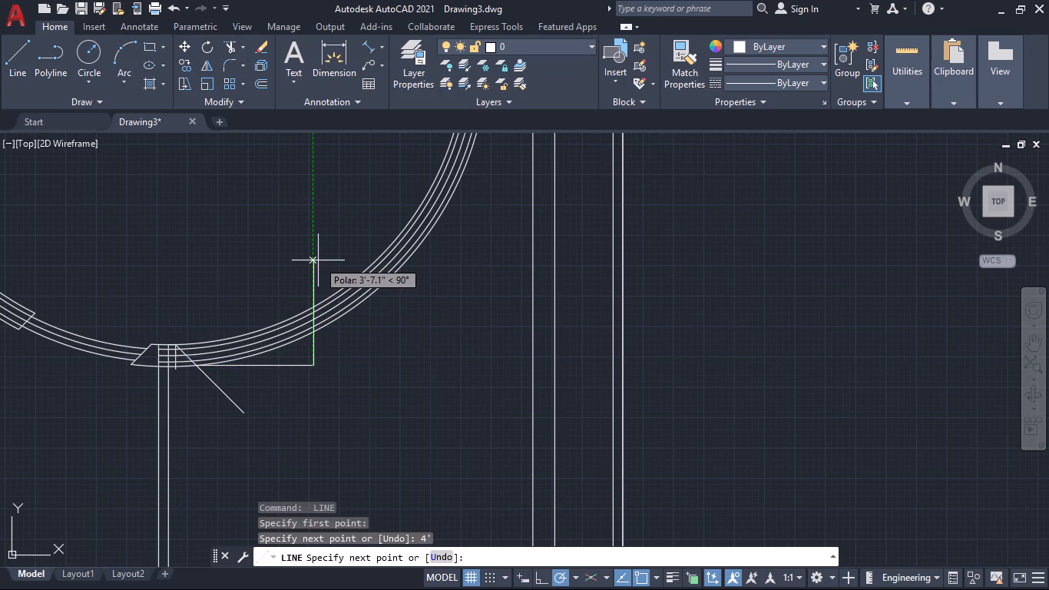
key(4)
key(apostrophe)
key(Return)
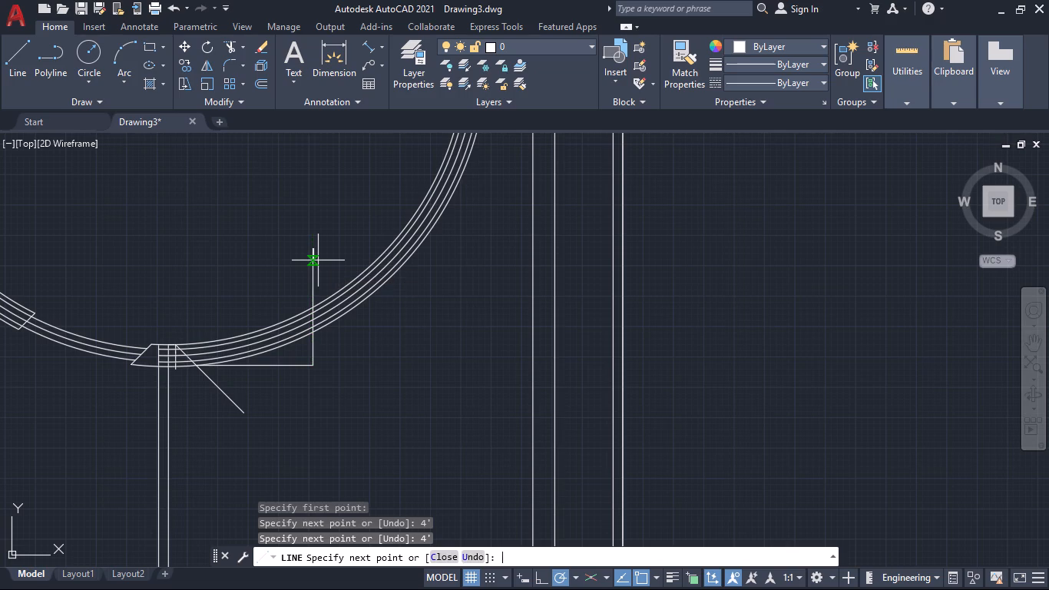
key(space)
scroll(375, 361, down, 1)
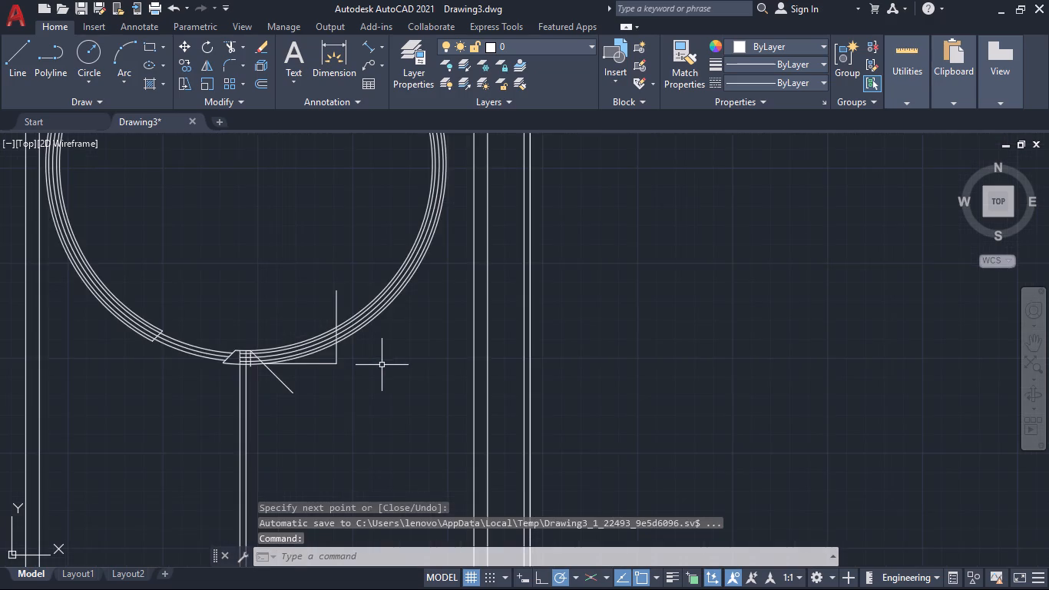
scroll(384, 366, down, 1)
scroll(375, 363, up, 1)
middle_drag(376, 361, 433, 394)
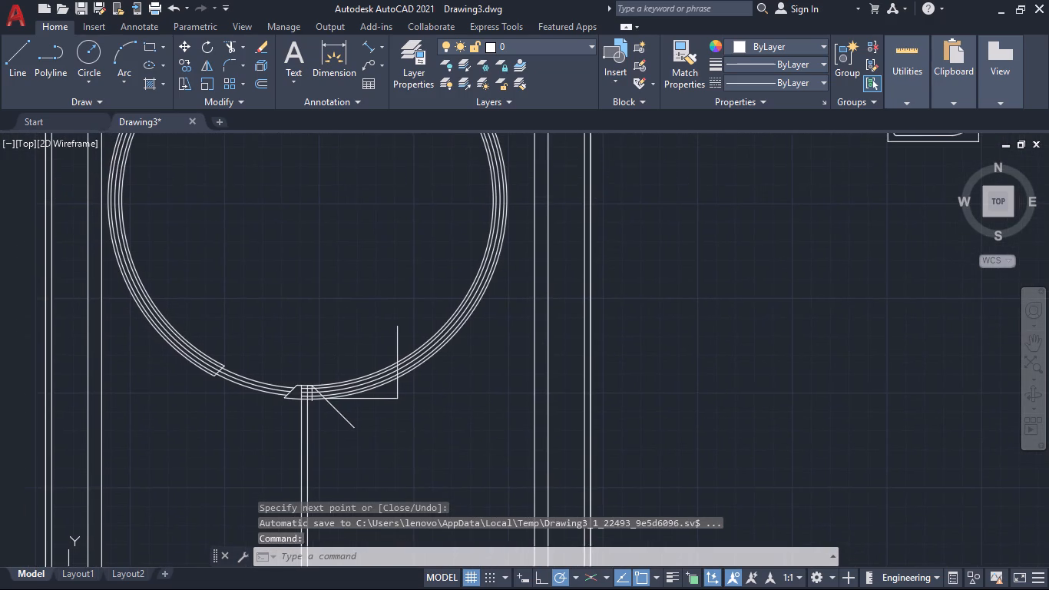
Draw a diagonal line northwest across the ring from the vertical construction line's crossing with the outer curve.
scroll(397, 400, up, 3)
key(space)
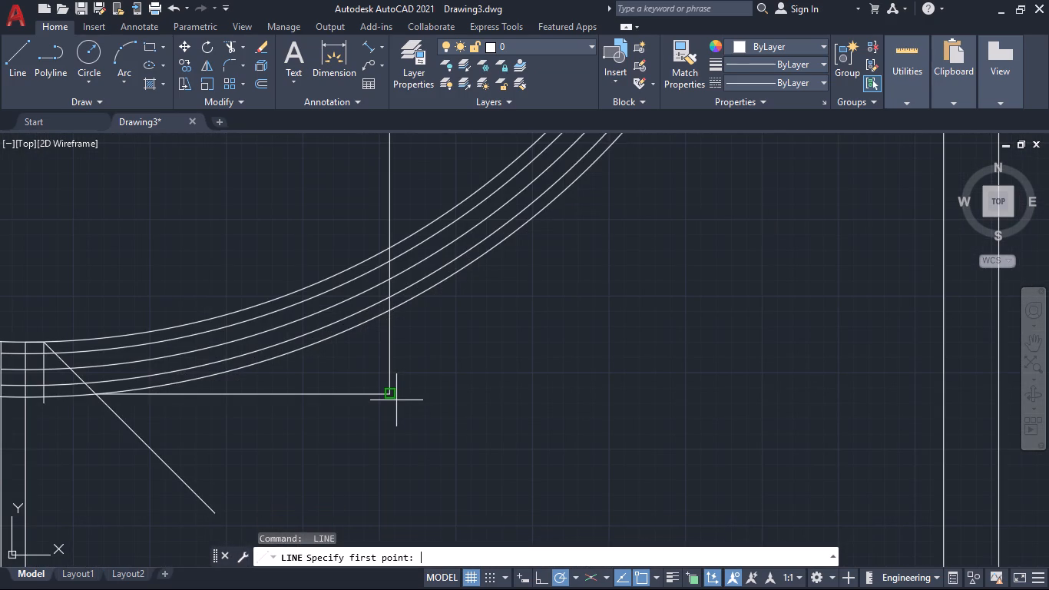
middle_drag(534, 324, 670, 386)
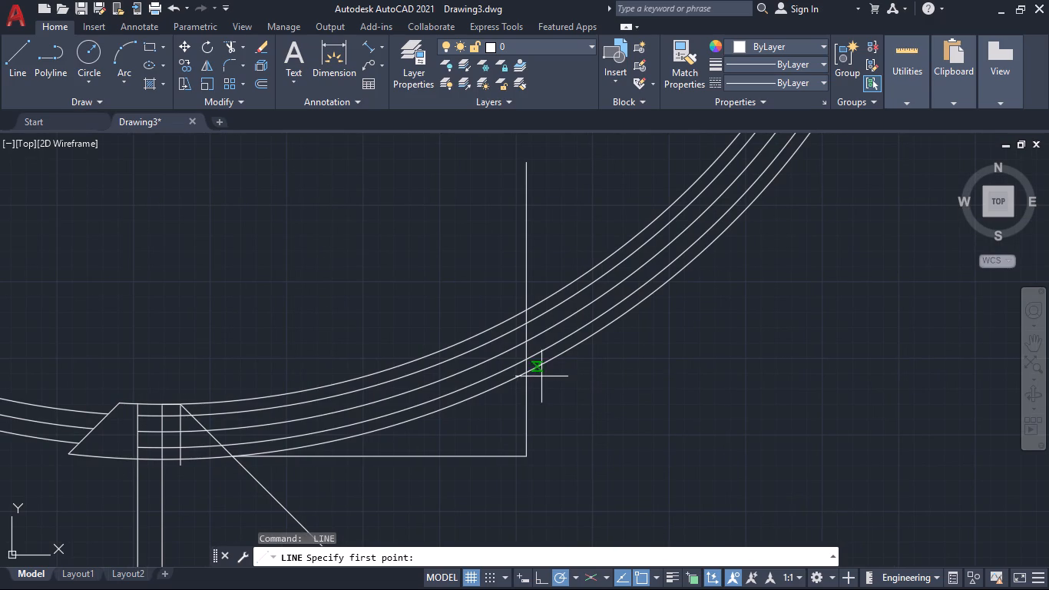
click(523, 373)
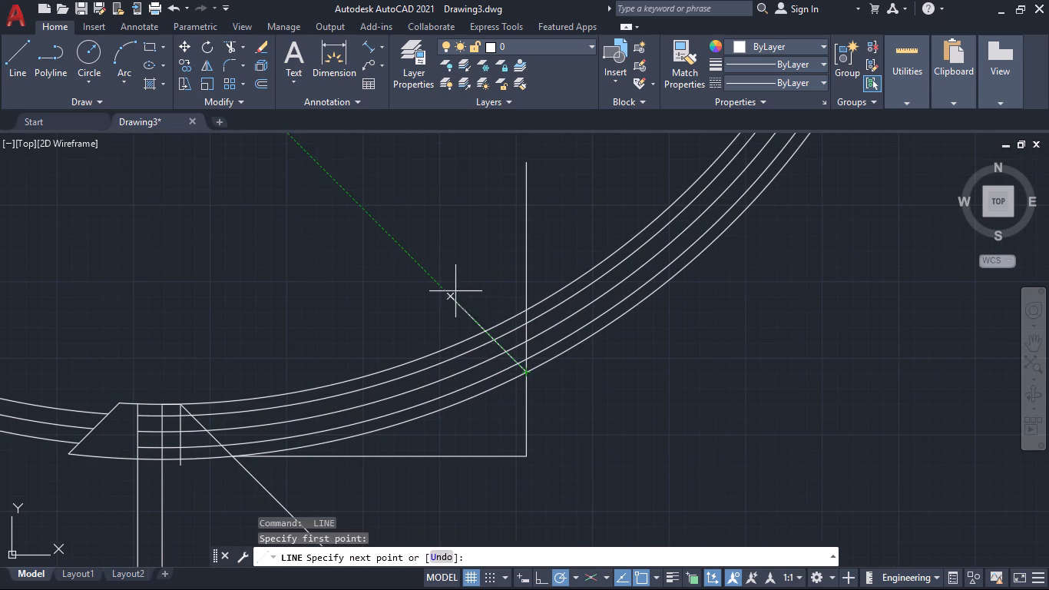
click(446, 291)
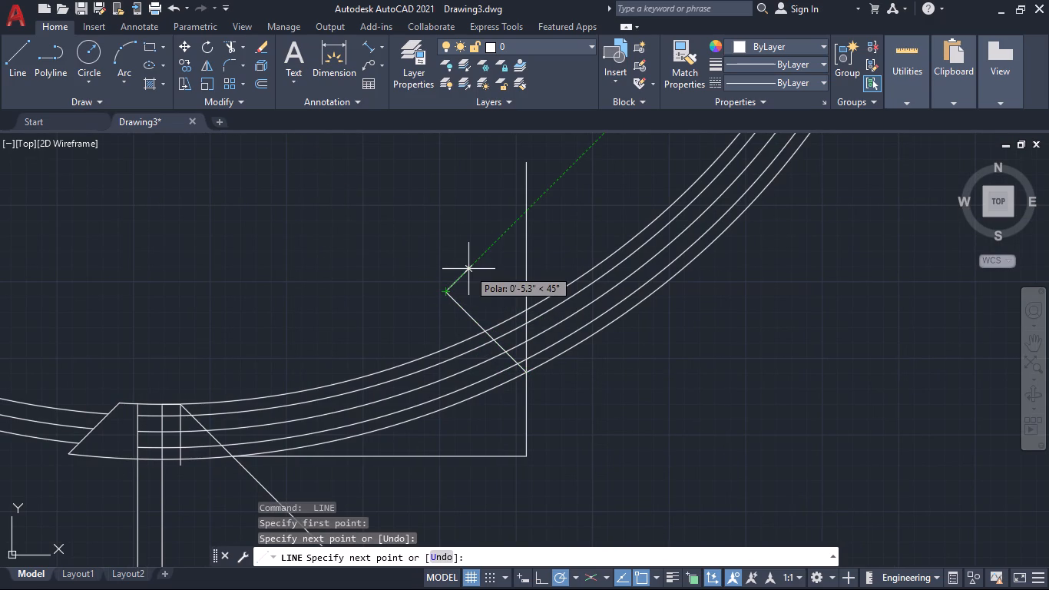
key(Escape)
With the Trim command, extend the east horizontal partition's two lines and the west partition's lower line to the walls' outer lines.
text(tr)
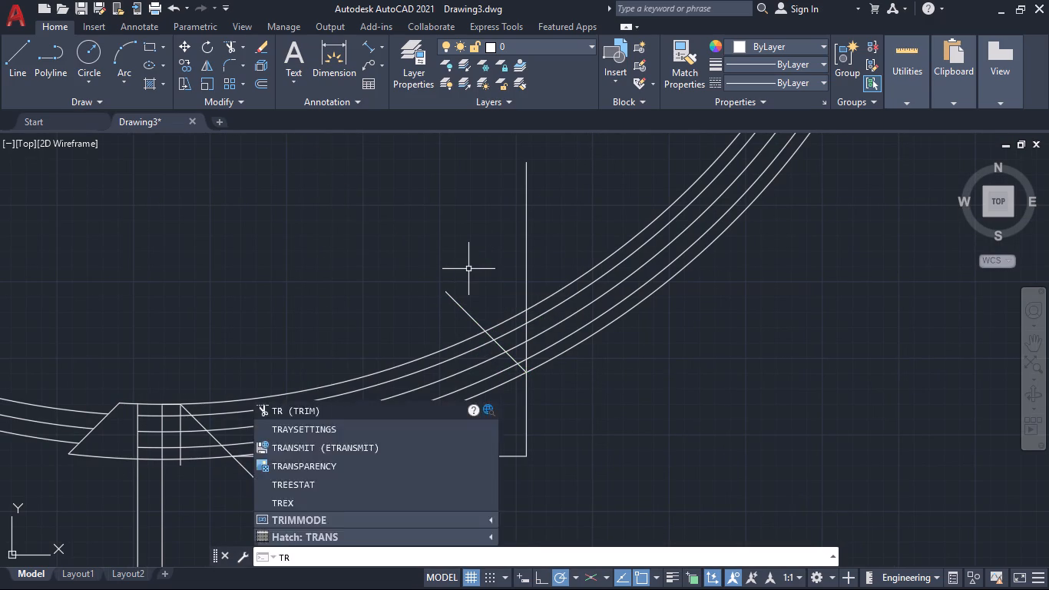
key(Return)
scroll(596, 364, down, 5)
middle_drag(673, 383, 632, 374)
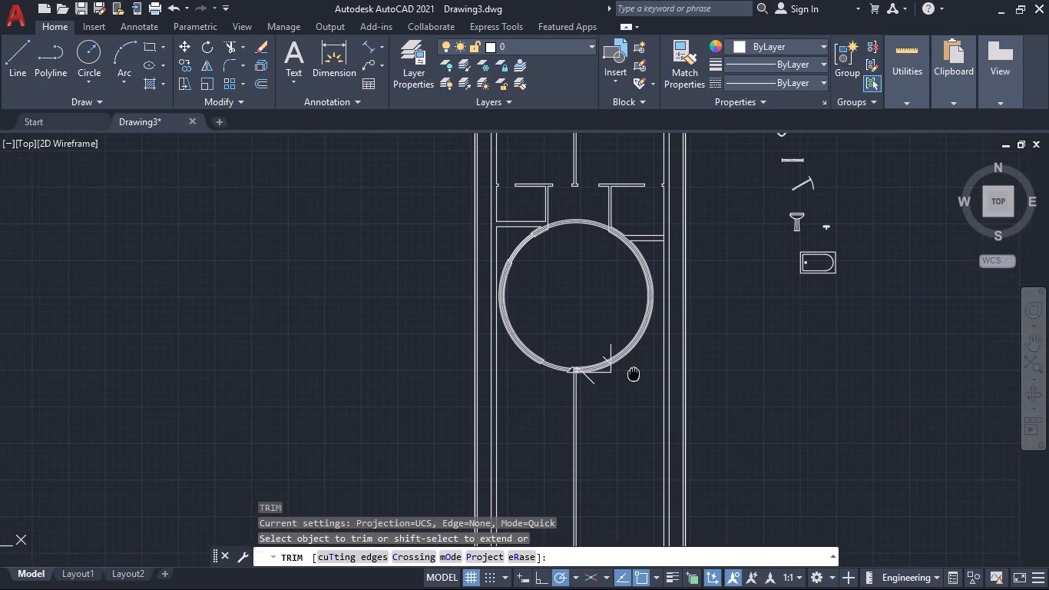
middle_drag(632, 374, 631, 374)
scroll(627, 277, up, 1)
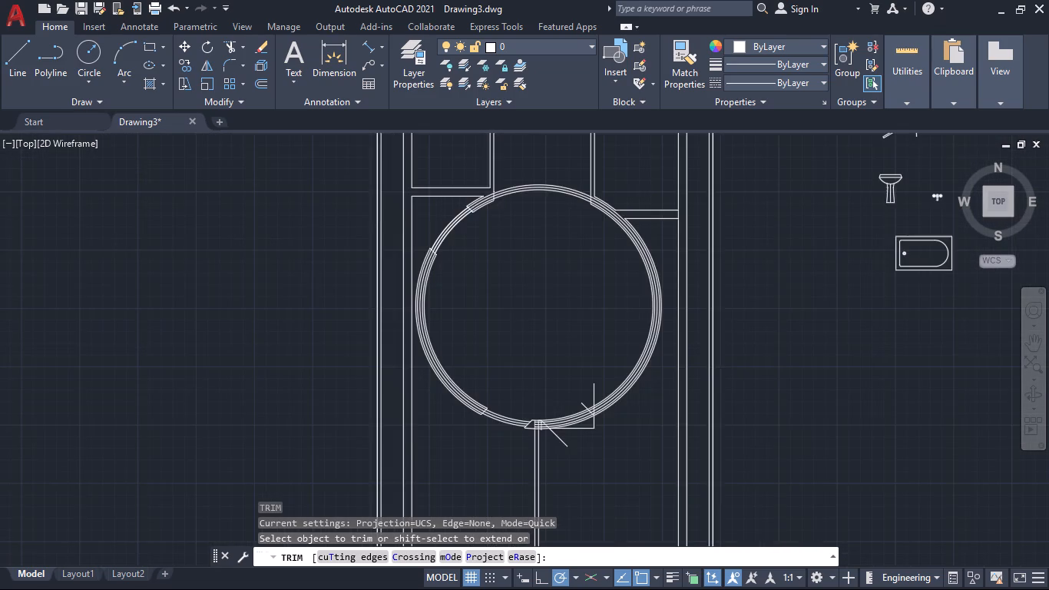
scroll(627, 277, up, 1)
middle_drag(630, 322, 599, 323)
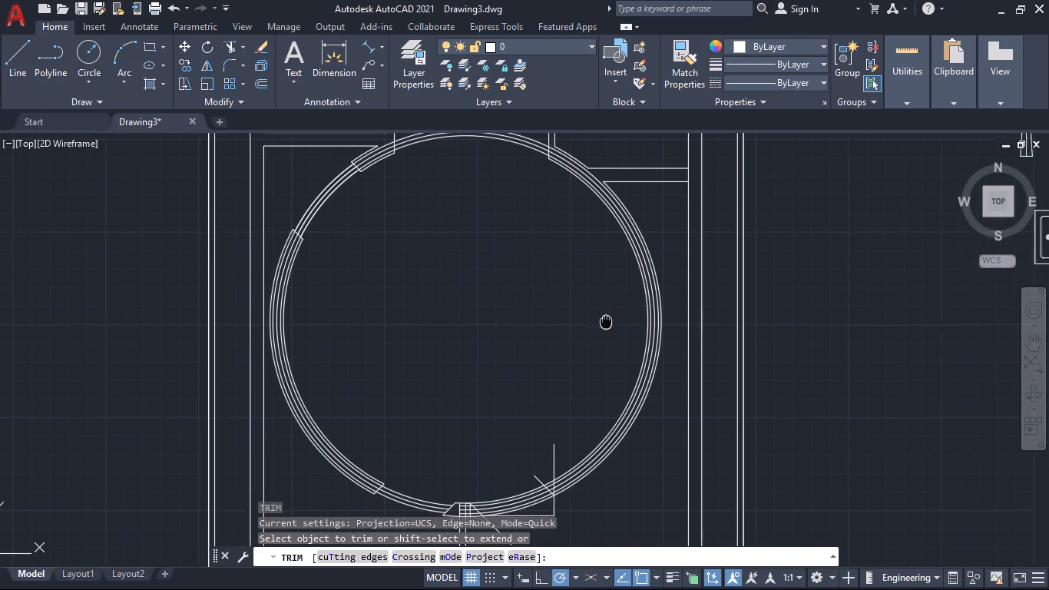
middle_drag(599, 323, 551, 439)
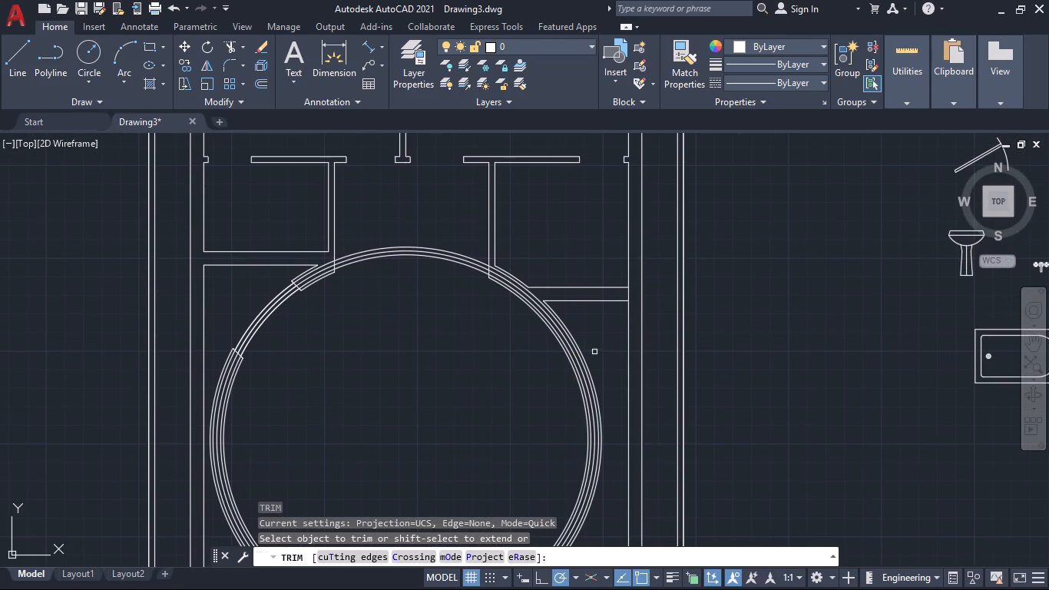
shift+click(615, 300)
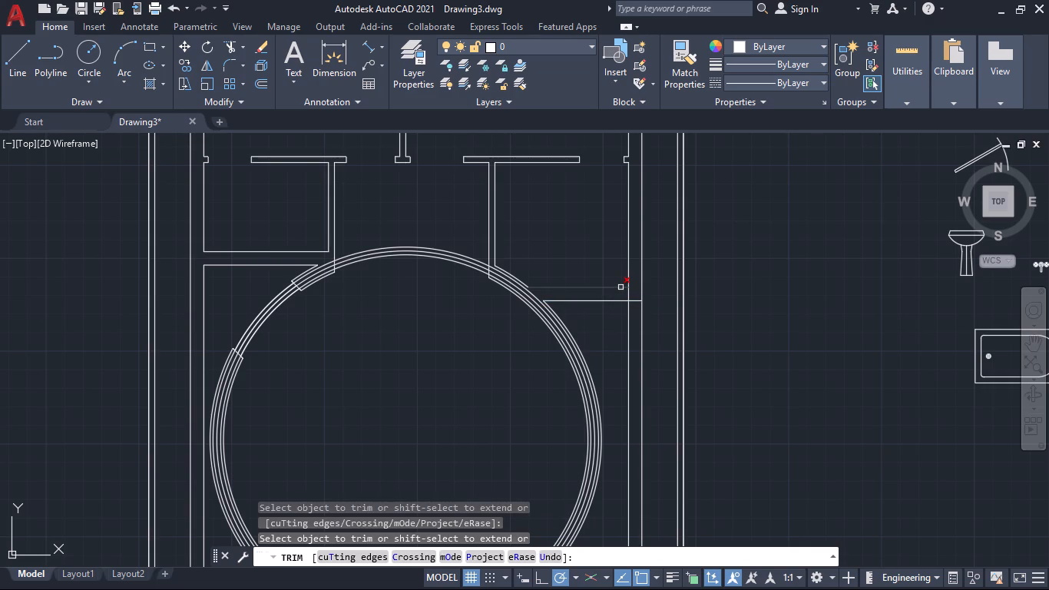
shift+click(617, 285)
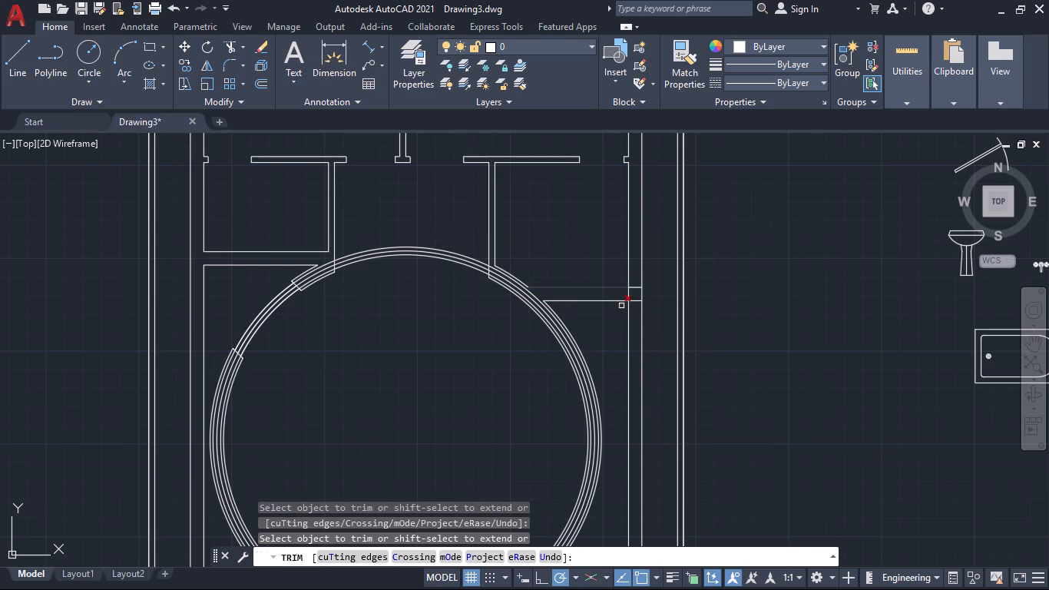
middle_drag(614, 352, 657, 283)
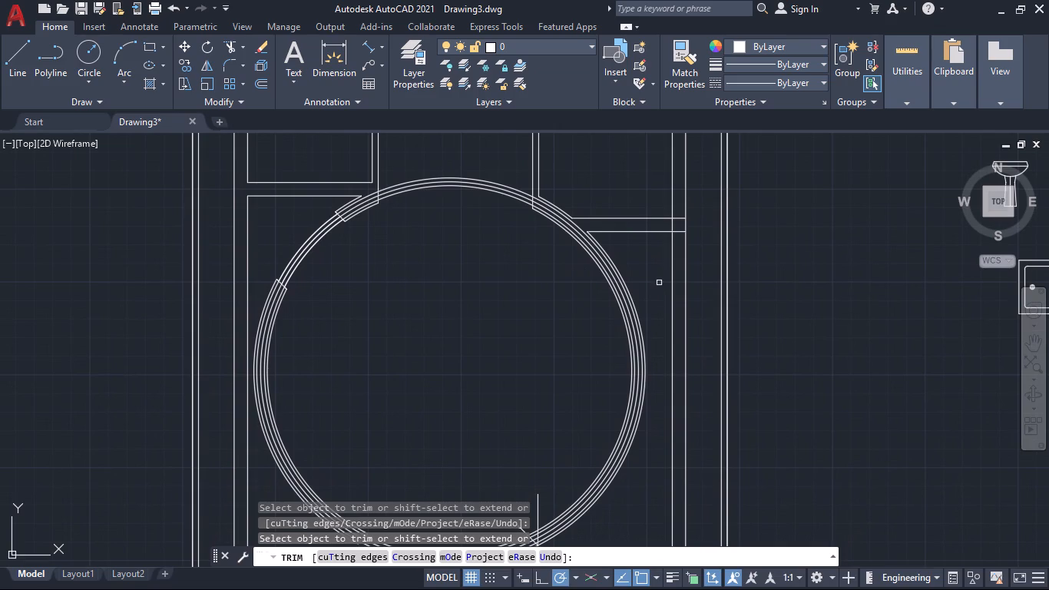
middle_drag(374, 356, 512, 416)
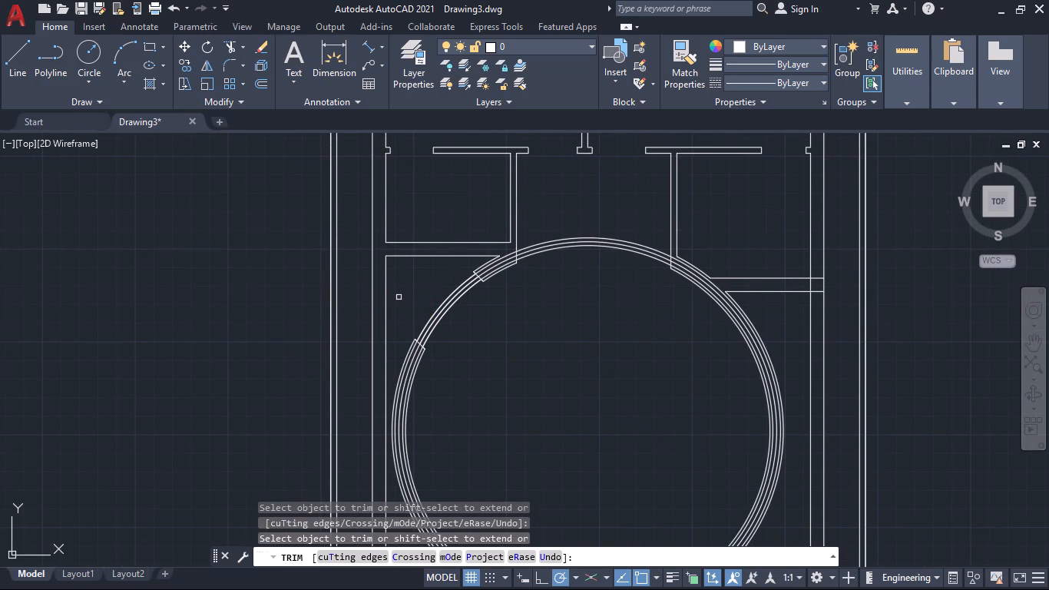
shift+click(403, 257)
Trim the ring's inner and outer curves between the two southeast diagonals, plus the new diagonal's overhang inside the ring.
scroll(405, 260, down, 1)
middle_drag(469, 336, 486, 257)
middle_drag(485, 323, 416, 330)
middle_drag(495, 367, 435, 222)
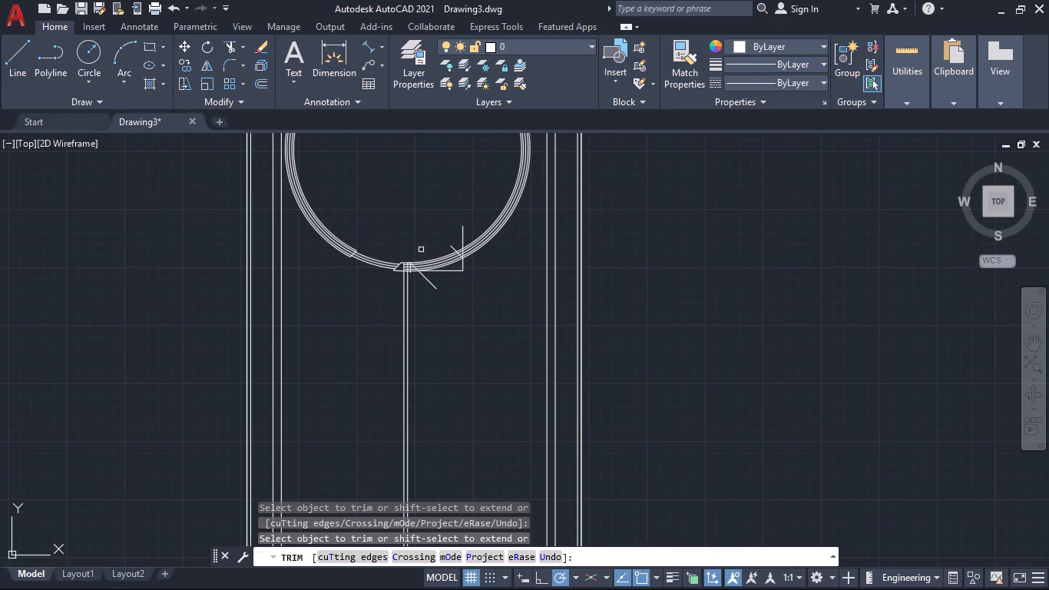
scroll(421, 250, up, 3)
click(448, 268)
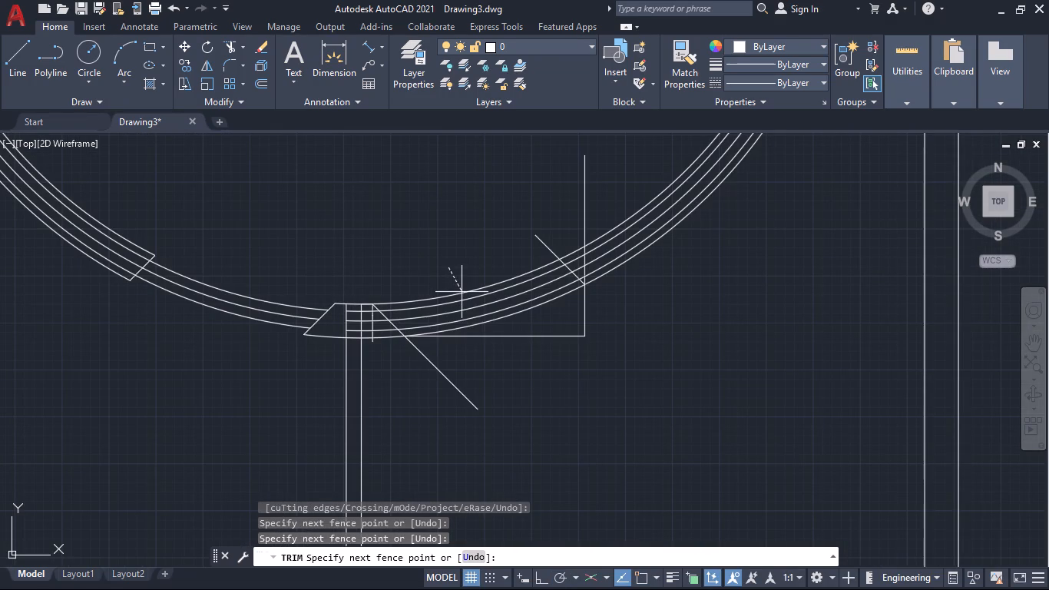
click(467, 293)
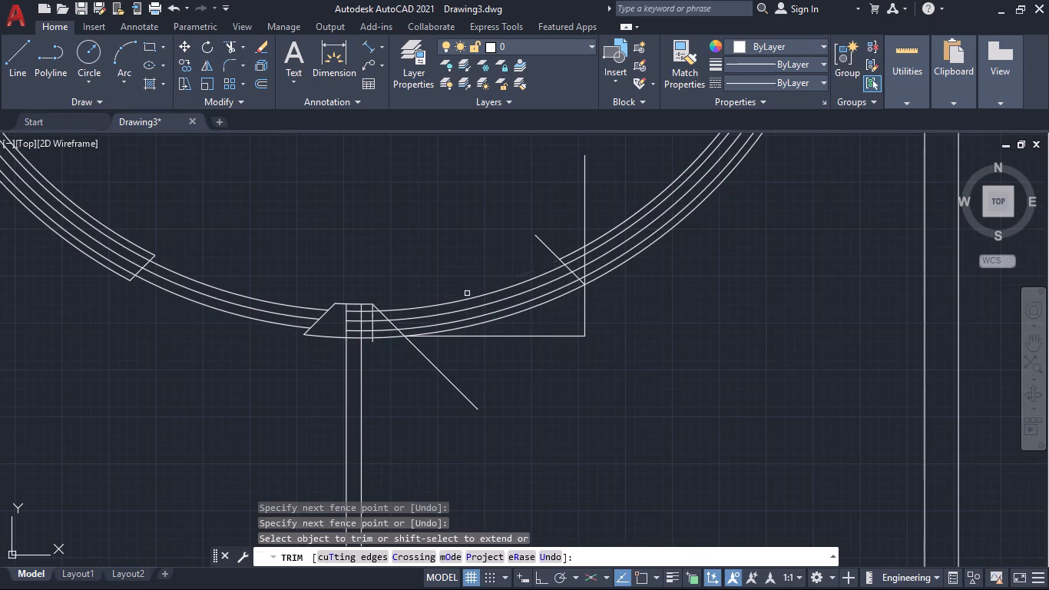
click(524, 313)
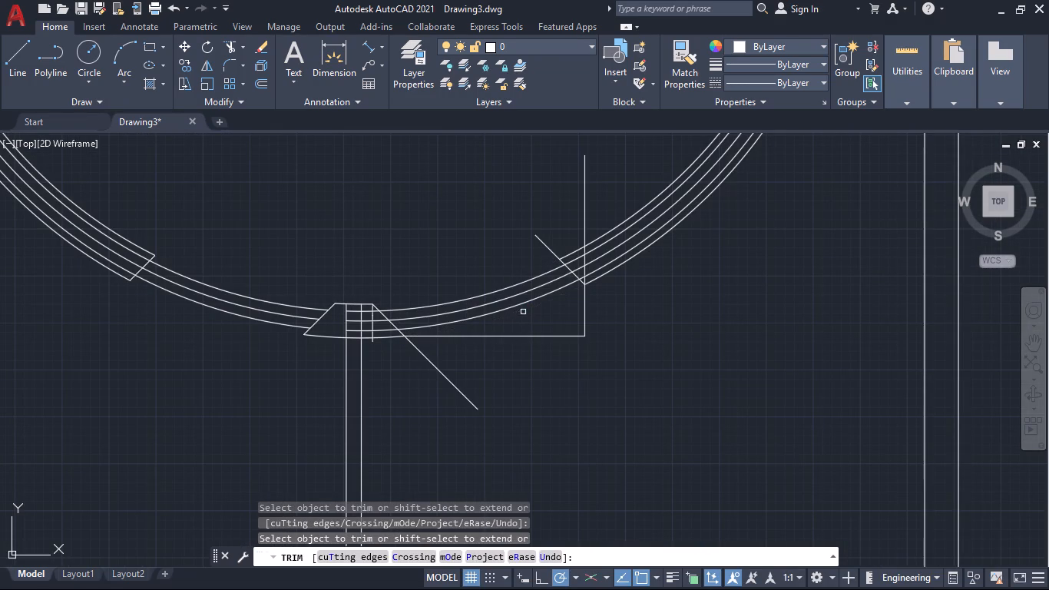
click(550, 252)
Trim the curve and line segments inside the pier where the south partition meets the ring.
scroll(389, 359, up, 1)
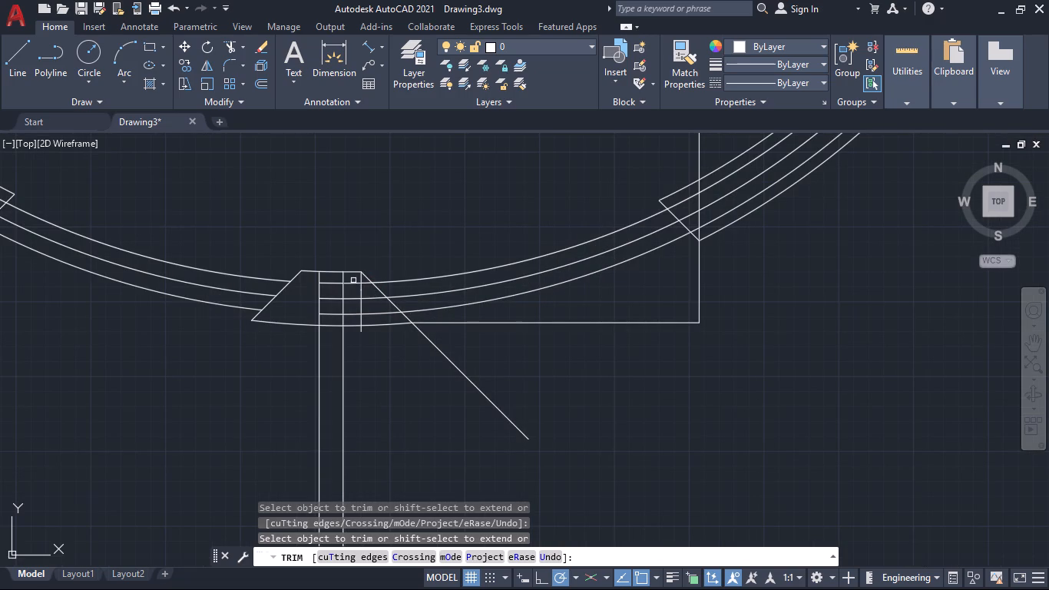
click(353, 280)
click(376, 320)
click(376, 316)
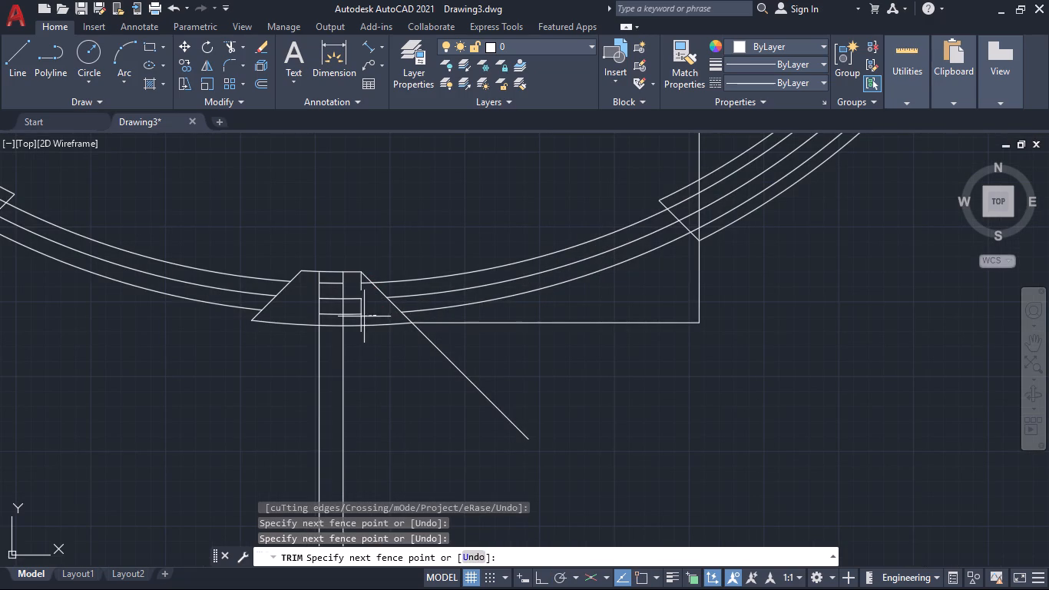
click(326, 318)
click(307, 311)
click(367, 314)
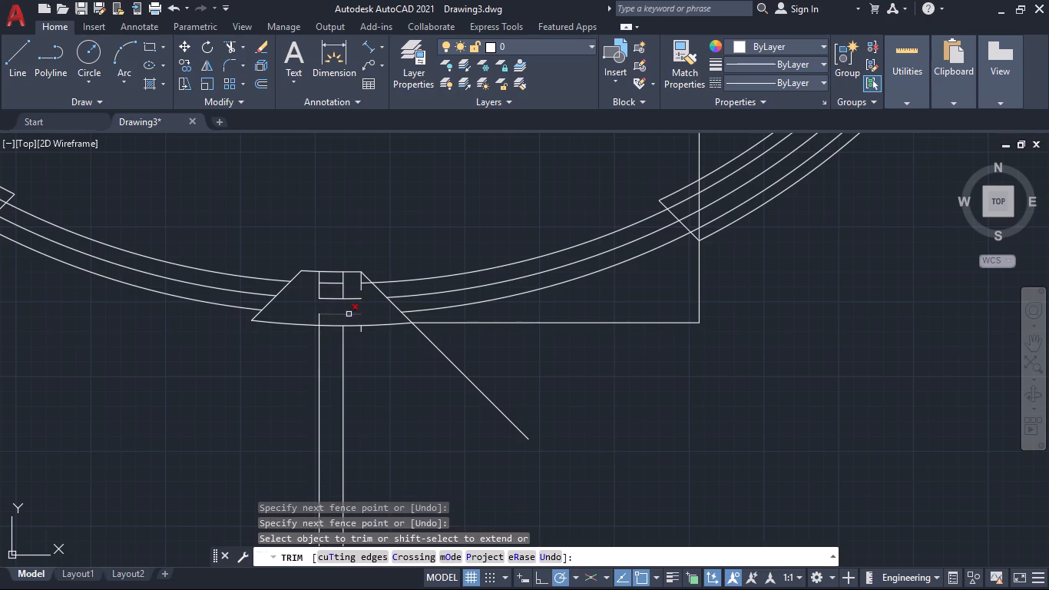
click(343, 316)
click(320, 315)
click(320, 297)
click(316, 280)
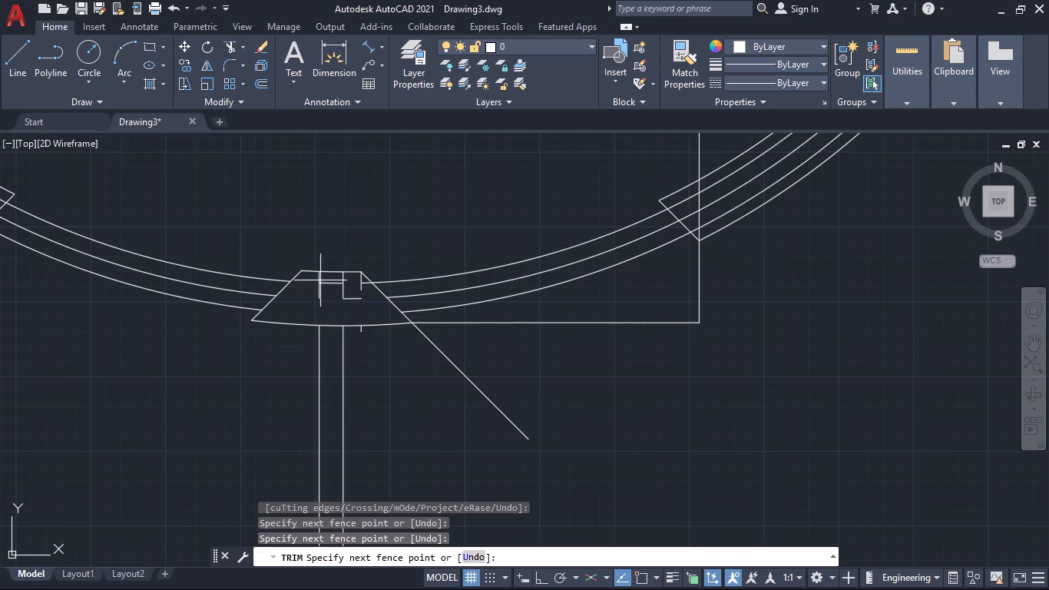
click(364, 283)
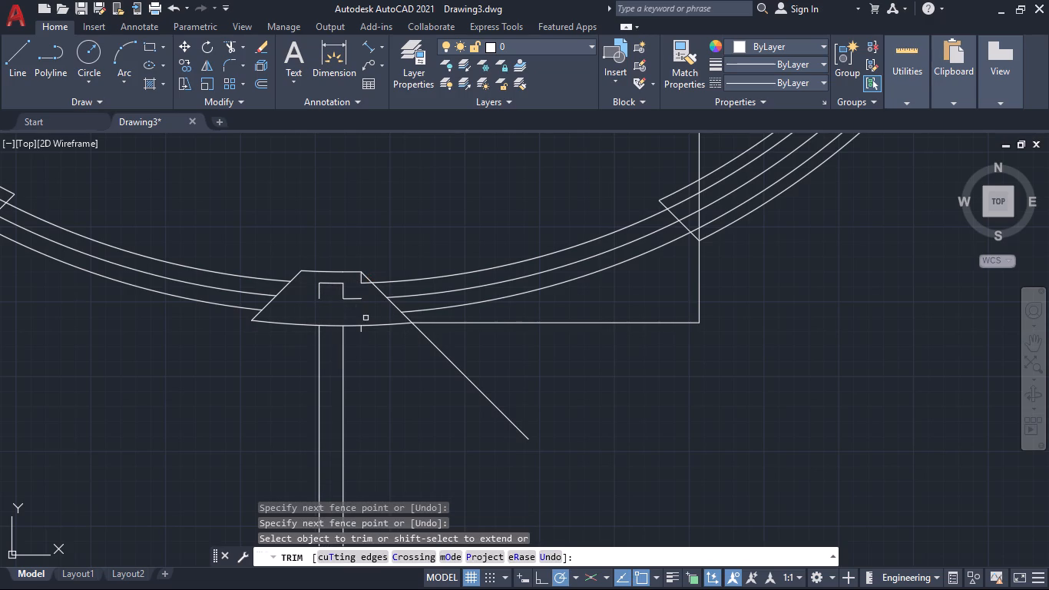
Trim the pier diagonal, the horizontal construction line and the vertical construction line outside the ring's outer curve.
scroll(420, 353, down, 1)
click(432, 351)
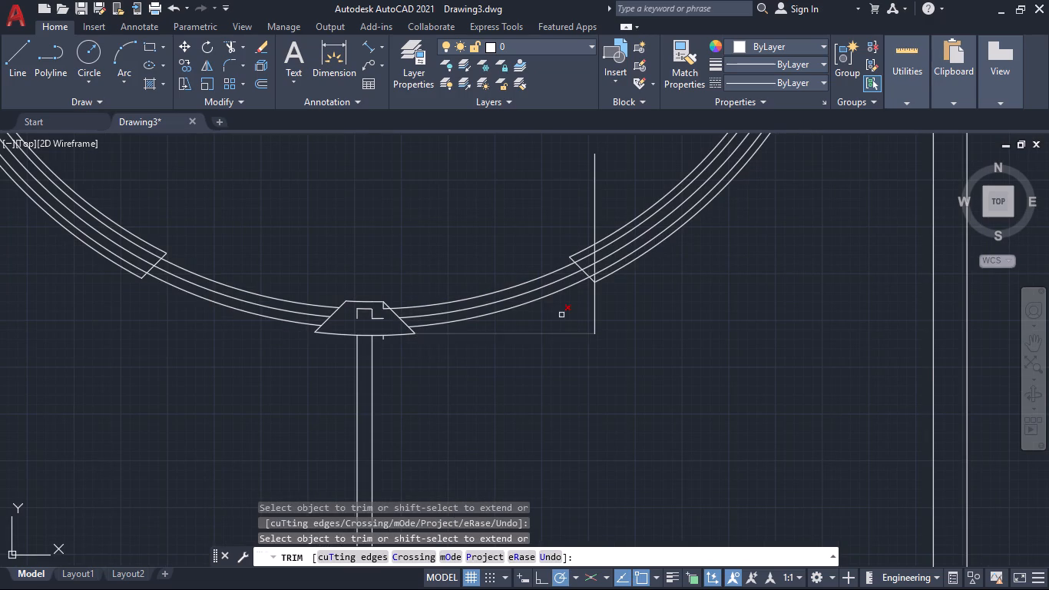
click(574, 333)
click(594, 318)
Trim away all the ring's curves between the two vertical partitions on its north side.
scroll(636, 331, down, 2)
middle_drag(599, 371, 606, 418)
scroll(599, 372, up, 1)
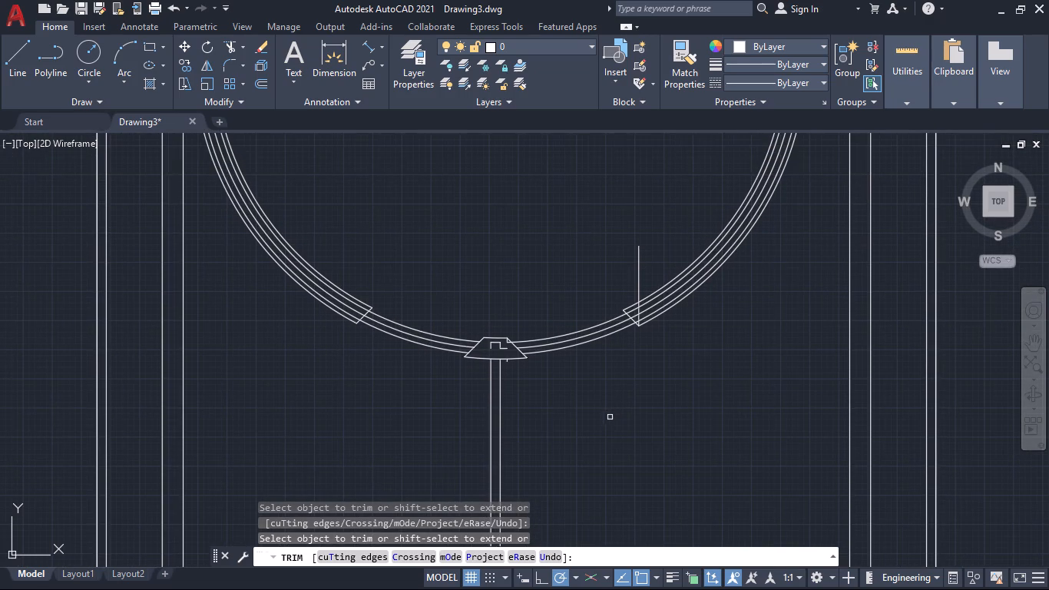
middle_drag(627, 396, 558, 436)
scroll(564, 436, down, 4)
scroll(584, 396, up, 2)
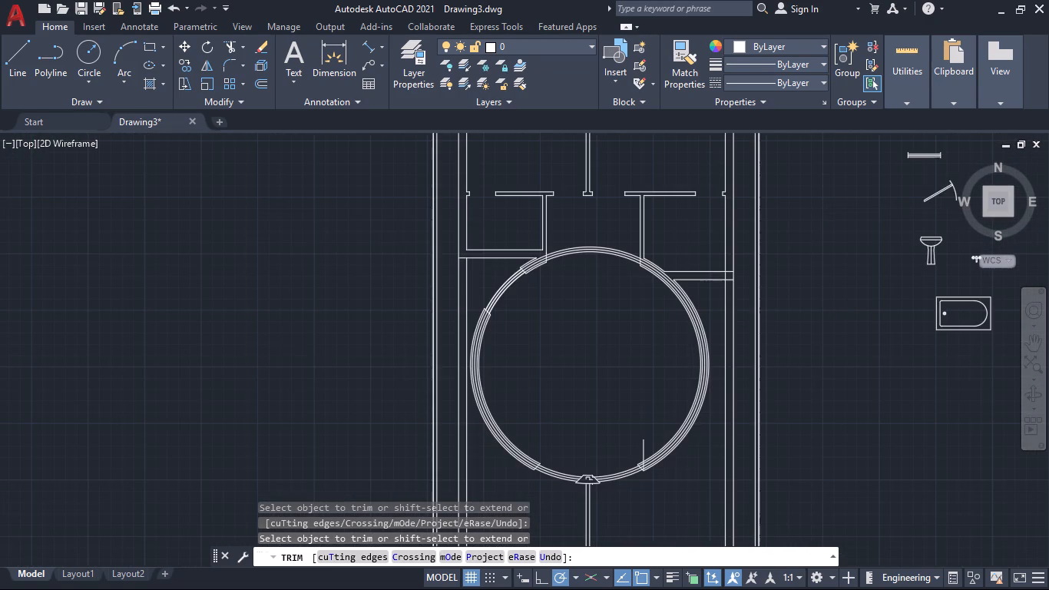
middle_drag(577, 285, 533, 367)
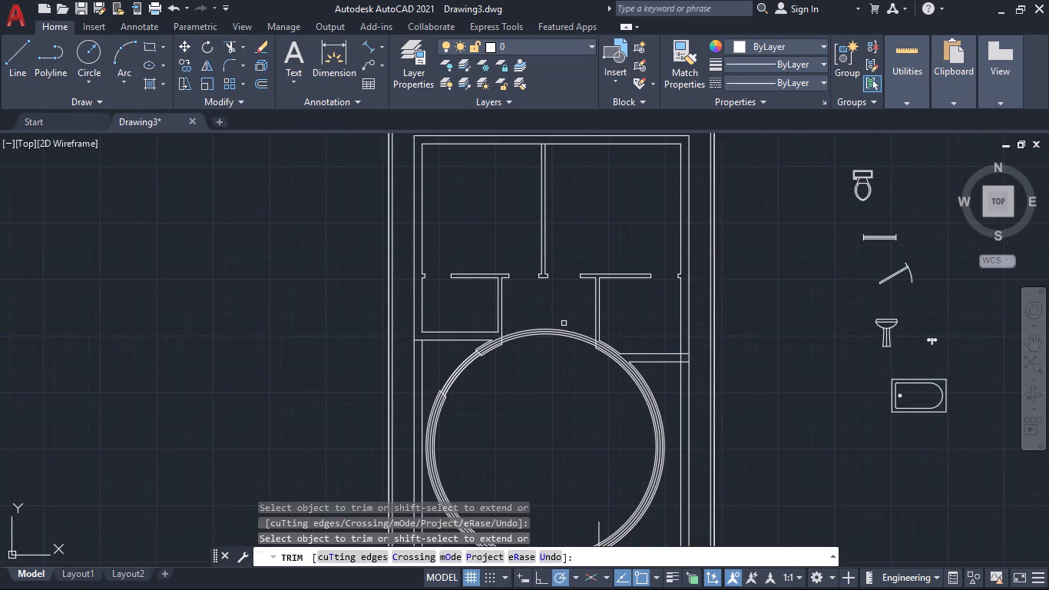
scroll(558, 325, up, 2)
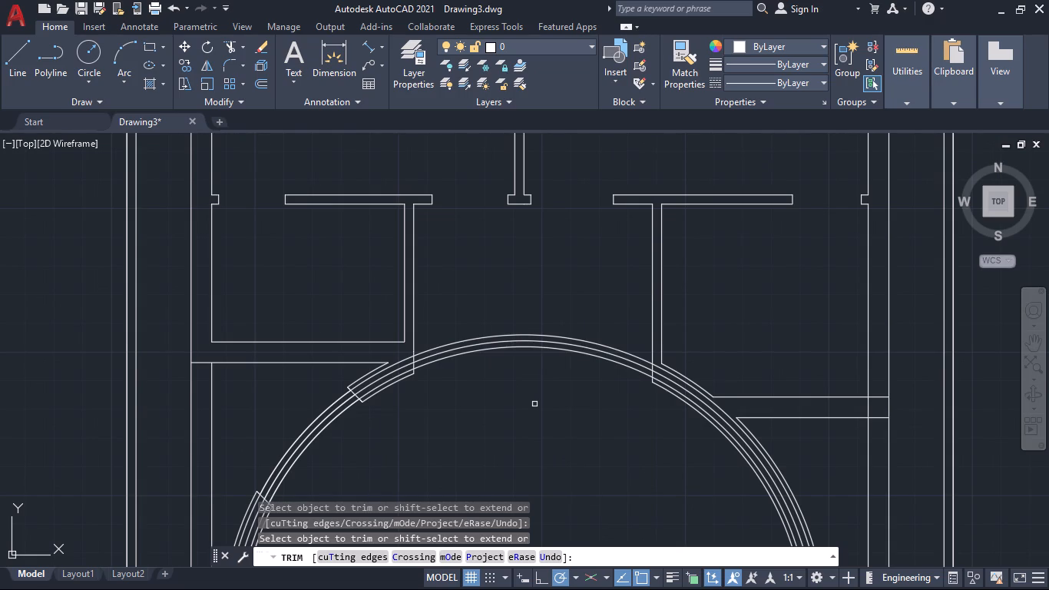
scroll(544, 399, down, 3)
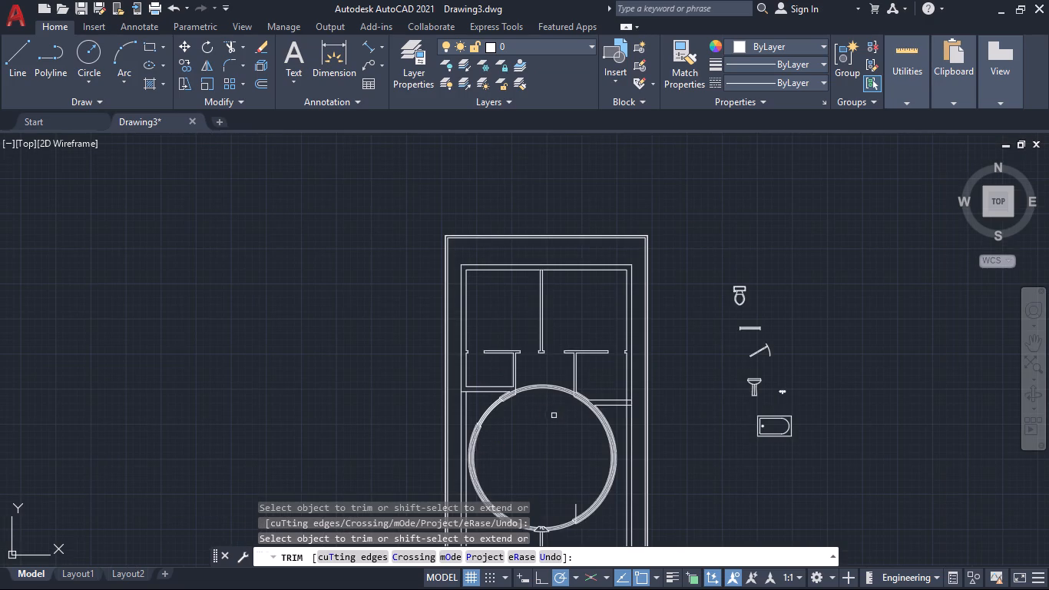
middle_drag(553, 416, 527, 464)
scroll(510, 444, up, 3)
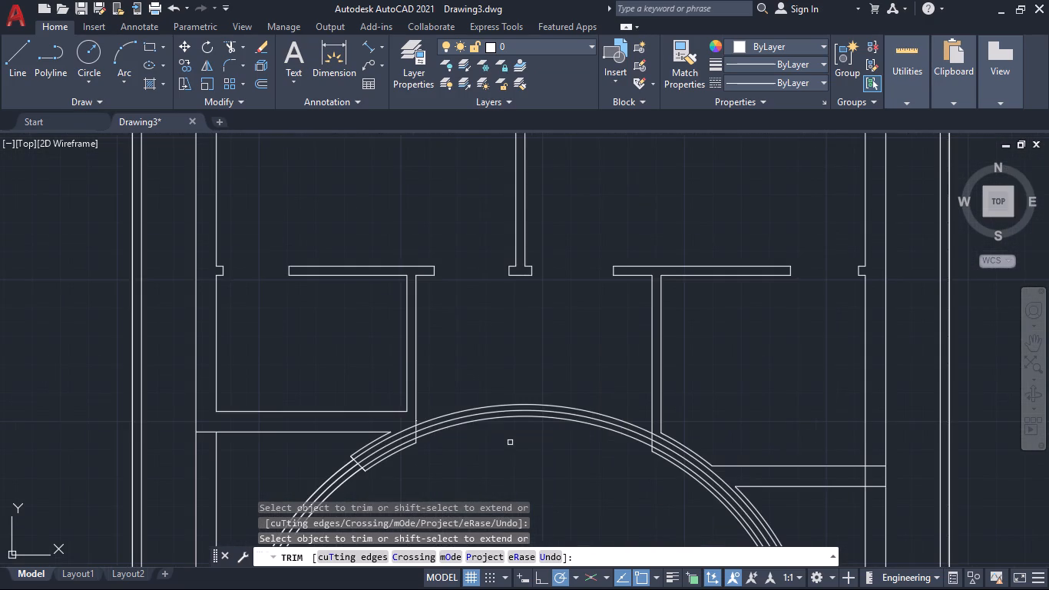
click(463, 377)
click(534, 505)
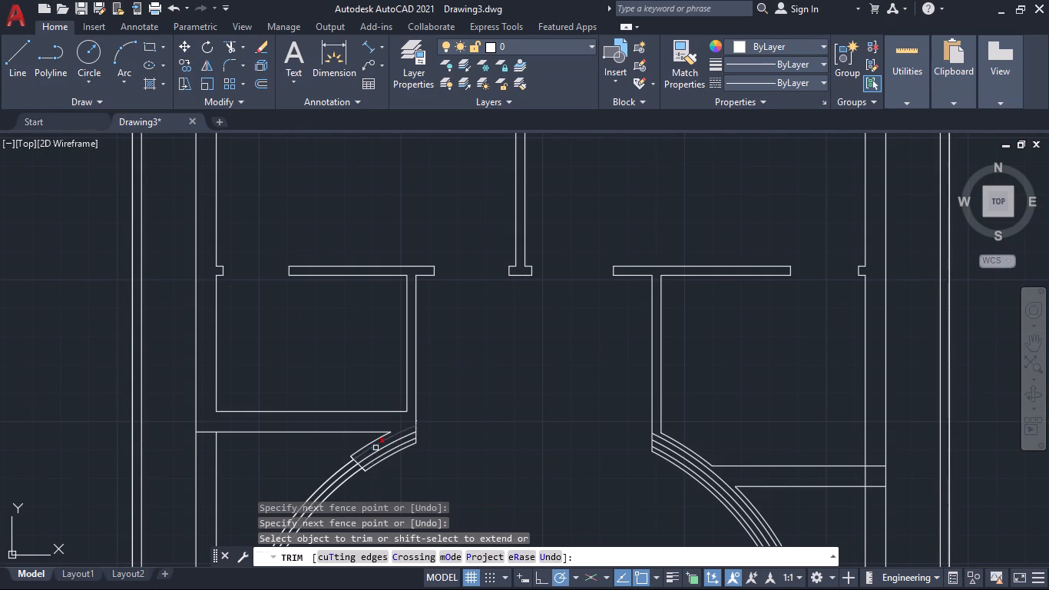
Trim the vertical construction line's overhang inside the ring at its southeast diagonal.
middle_drag(521, 465, 542, 223)
scroll(572, 339, down, 2)
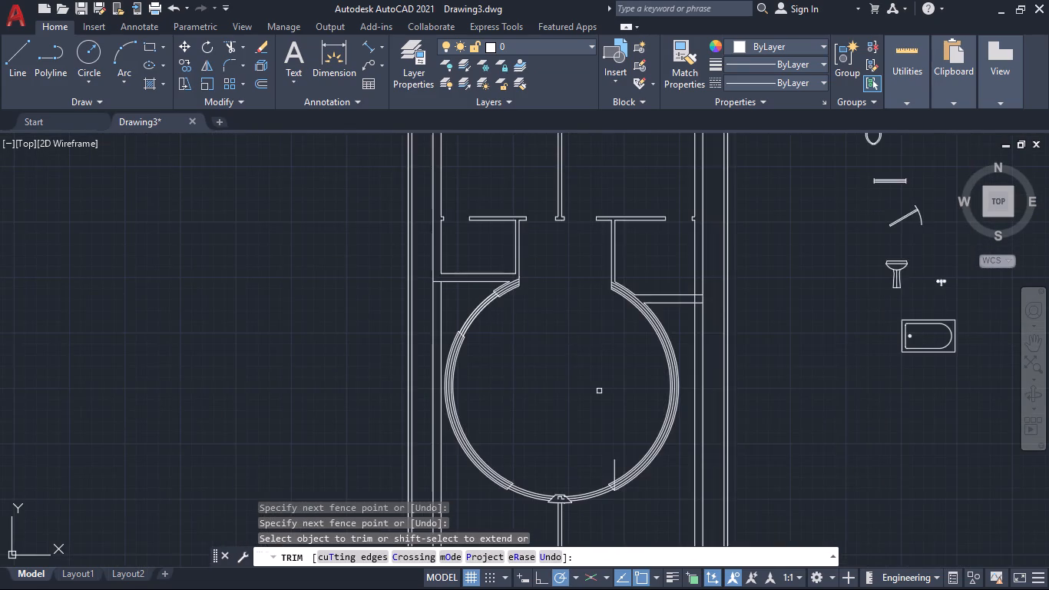
middle_drag(600, 393, 572, 276)
scroll(540, 344, up, 2)
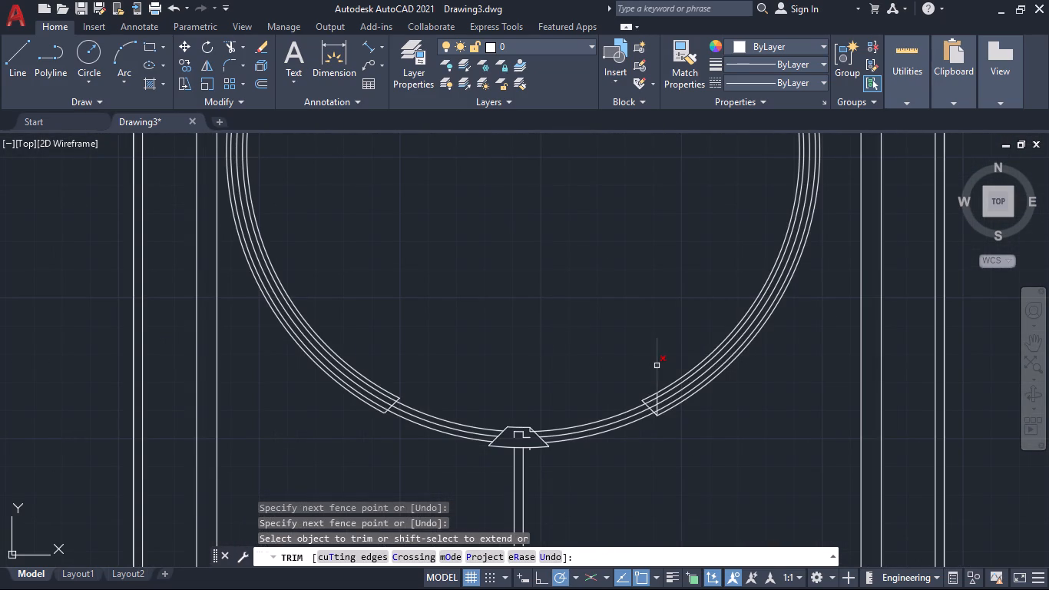
click(657, 365)
key(Escape)
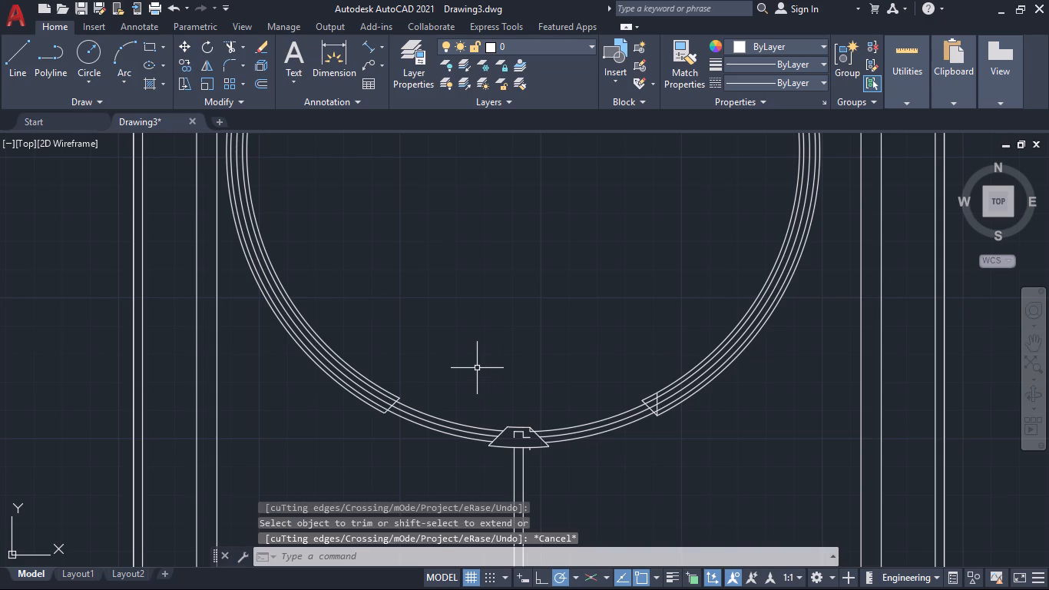
Trim the intermediate curves out of the ring's west wall section, between the southwest and northwest opening diagonals.
key(space)
scroll(385, 392, up, 2)
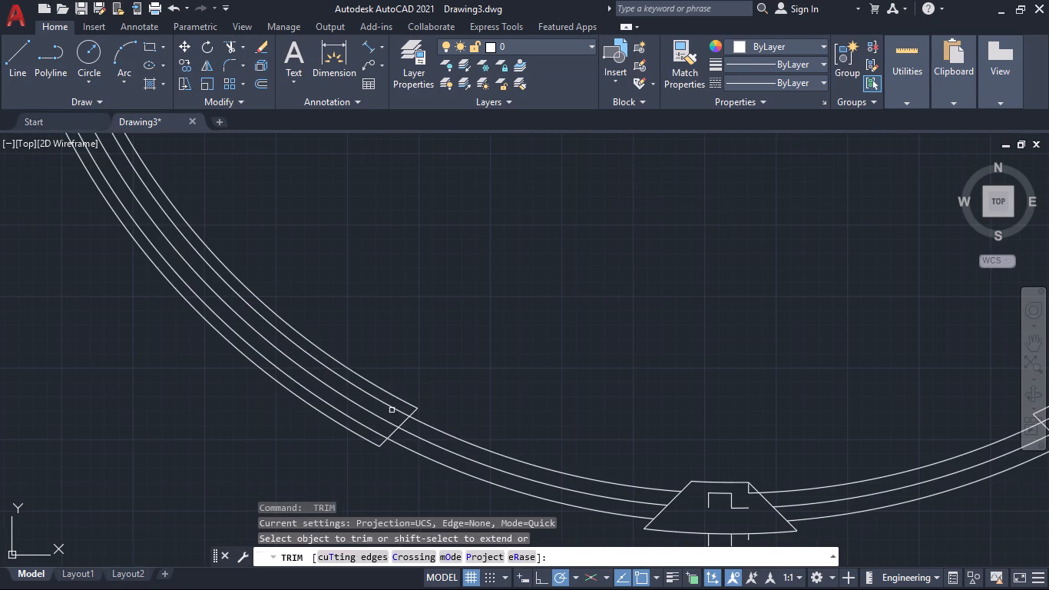
click(396, 405)
click(373, 436)
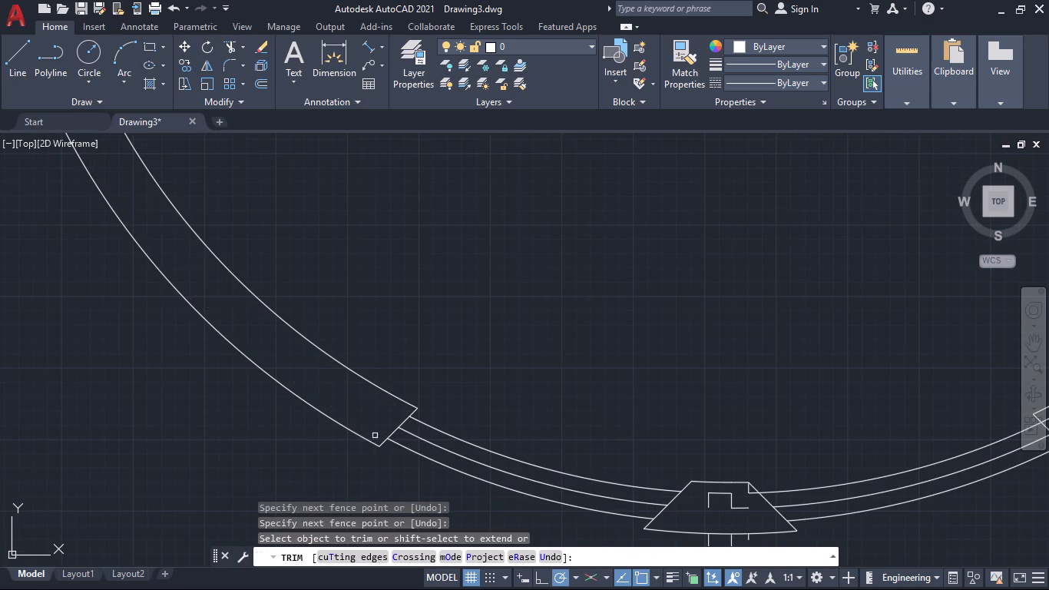
Trim the intermediate curves and most of the vertical construction line from the ring's east wall section, starting at the southeast diagonal.
scroll(511, 354, down, 3)
middle_drag(599, 322, 458, 359)
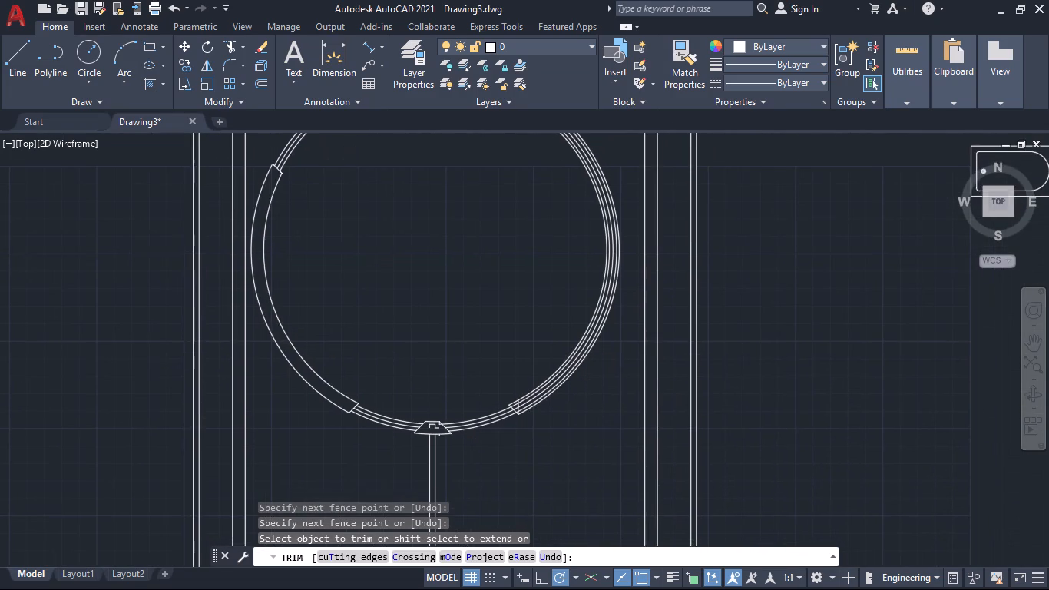
scroll(518, 391, up, 4)
click(463, 472)
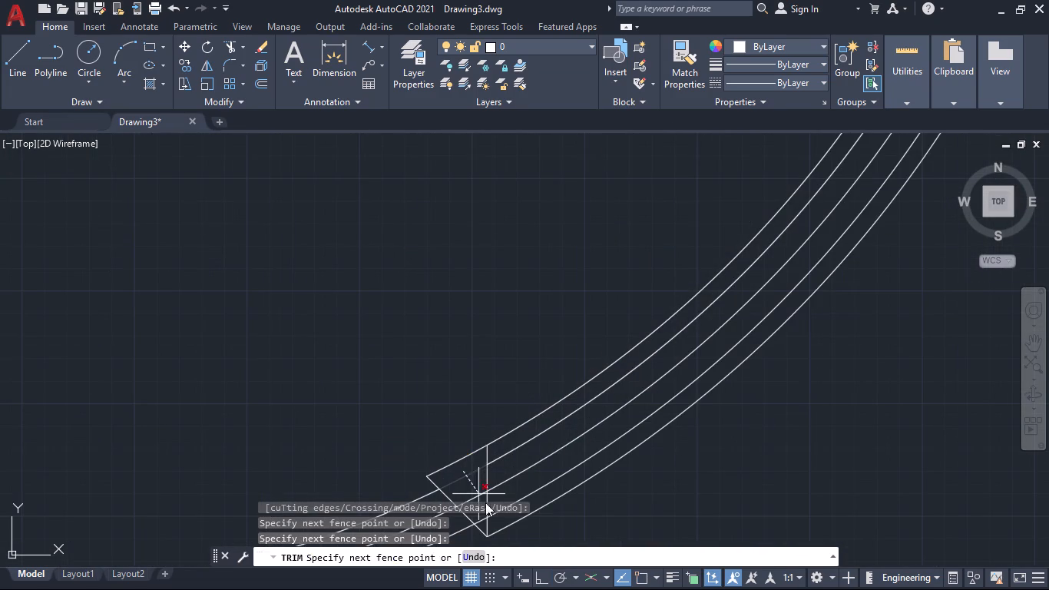
click(495, 515)
click(490, 480)
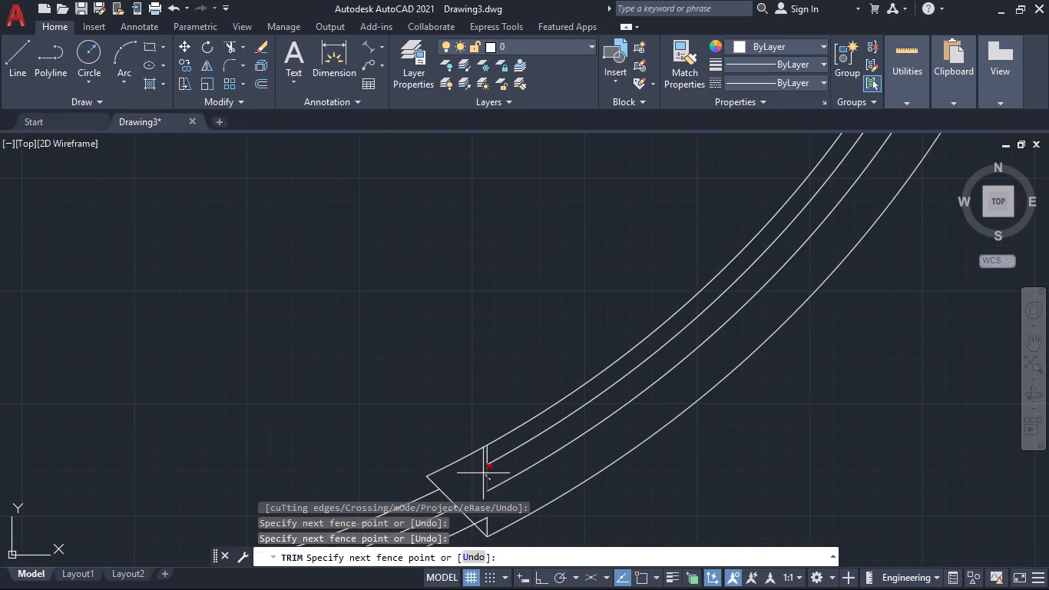
click(485, 468)
click(488, 458)
click(494, 458)
click(516, 479)
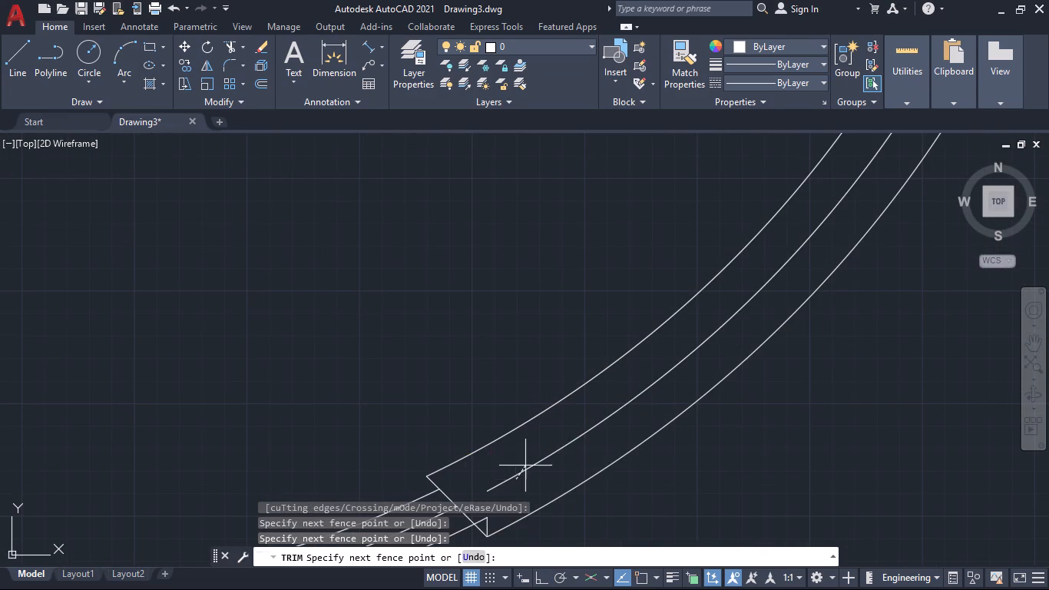
click(524, 462)
Trim the leftover curve end and vertical stub beyond the southeast diagonal, inside the wall's end.
scroll(529, 462, down, 2)
middle_drag(541, 458, 556, 348)
scroll(528, 368, up, 5)
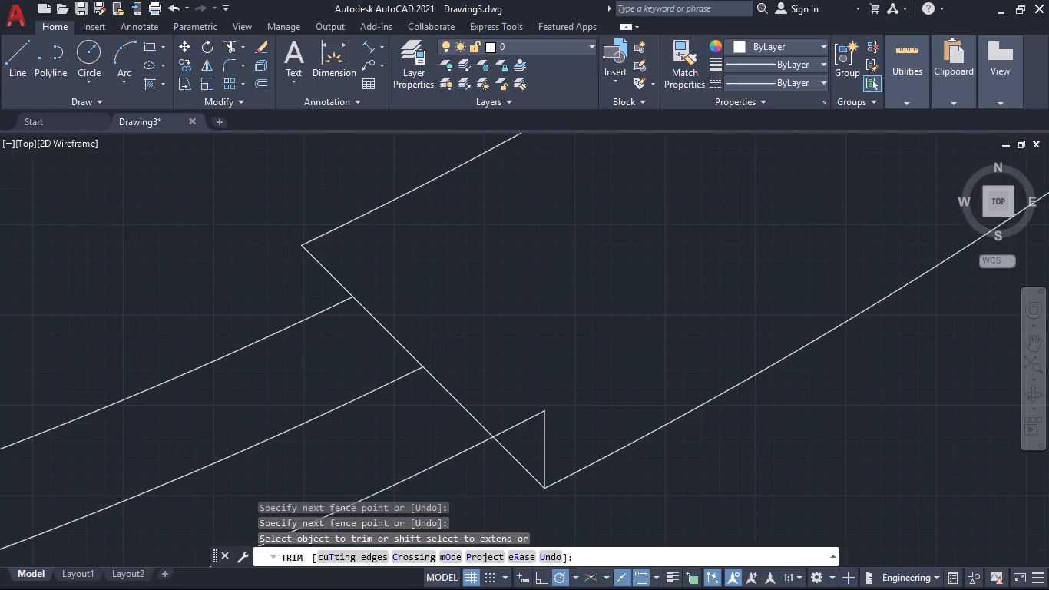
click(516, 427)
click(546, 446)
scroll(569, 352, down, 6)
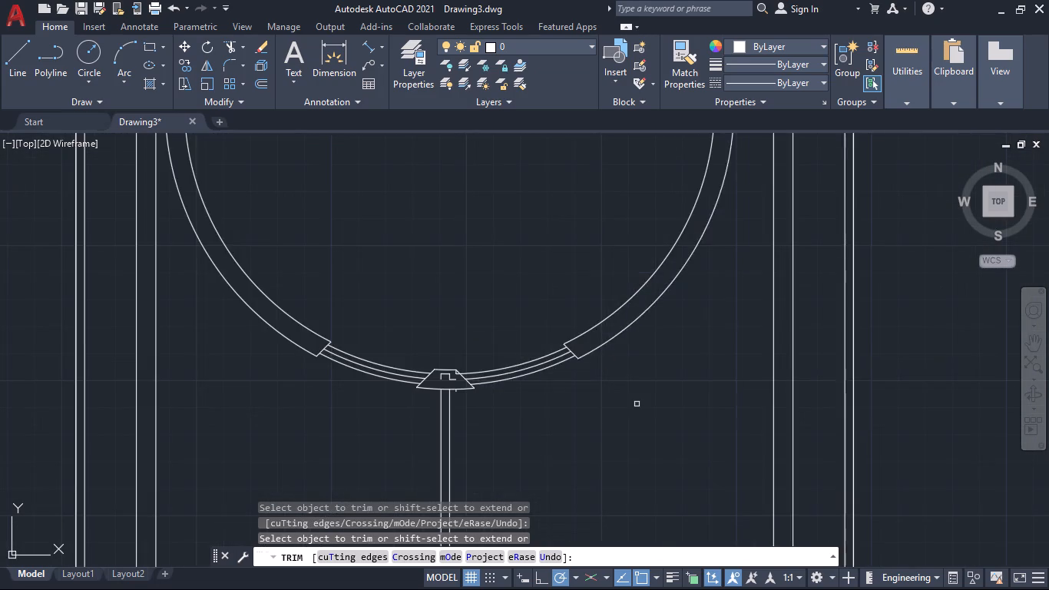
Inspect the trimmed ring, its openings and the south pier for leftover line fragments.
scroll(641, 404, down, 1)
middle_drag(660, 396, 631, 456)
middle_drag(561, 328, 544, 490)
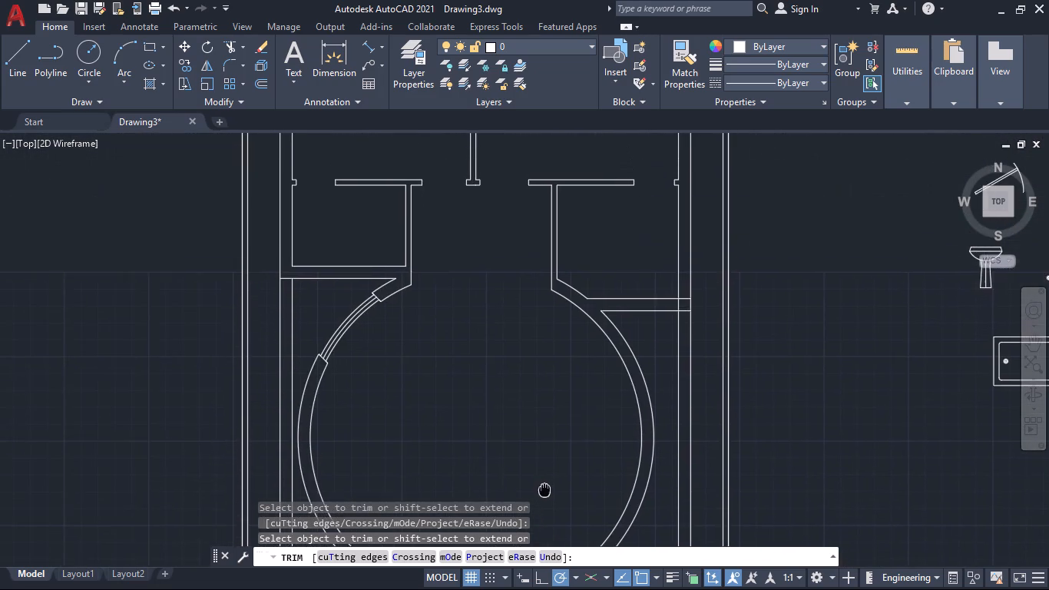
middle_drag(544, 490, 626, 356)
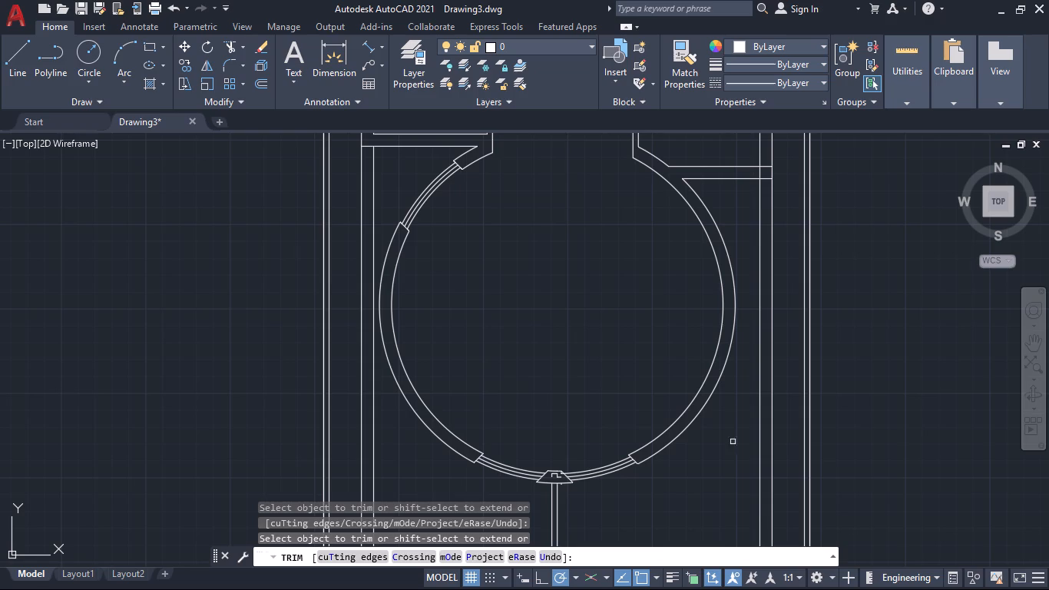
middle_drag(675, 500, 703, 406)
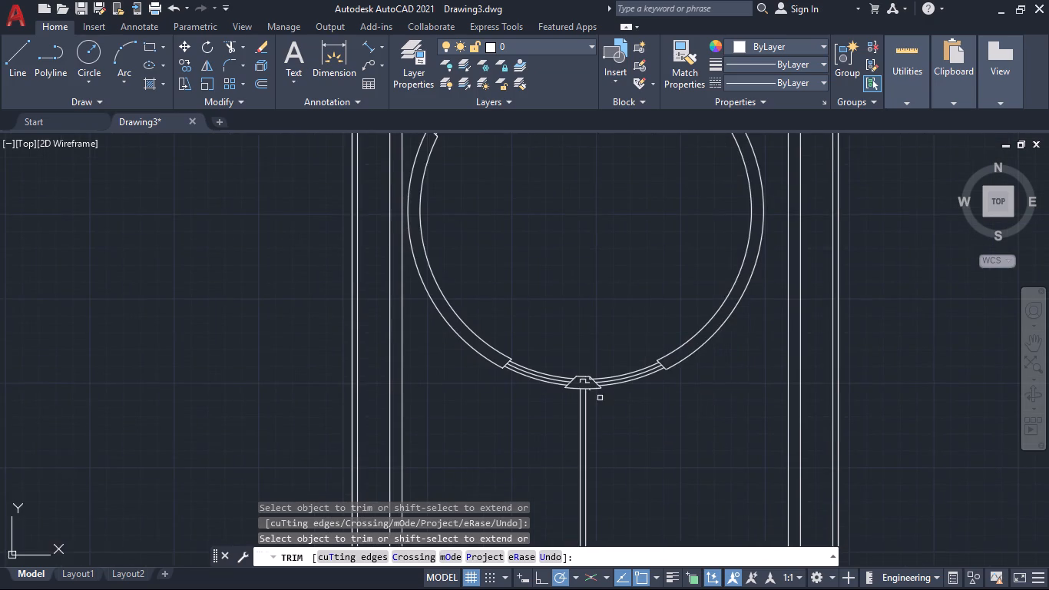
scroll(583, 390, up, 4)
scroll(591, 390, down, 2)
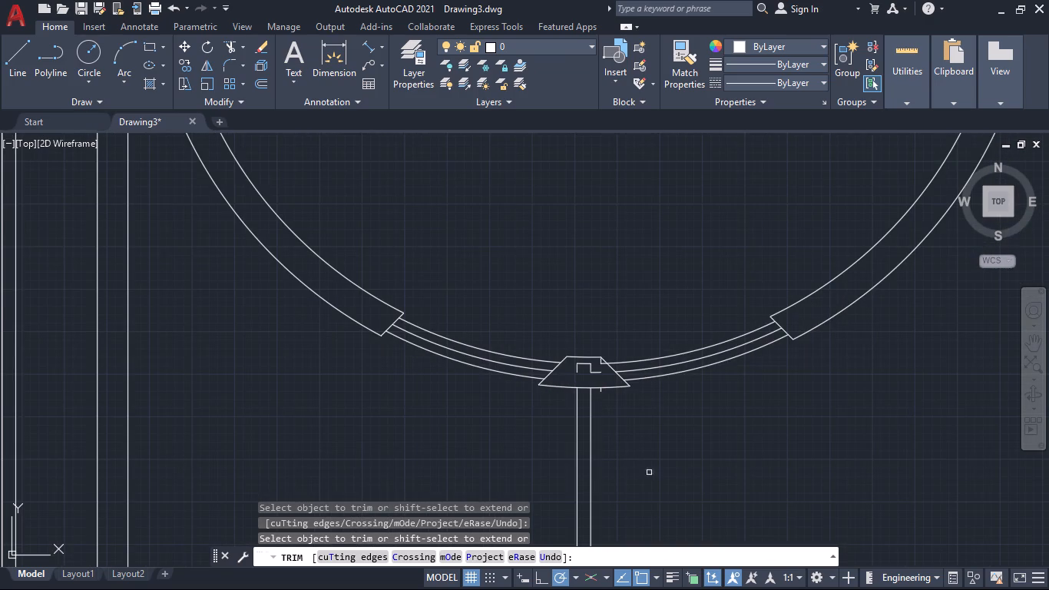
middle_drag(657, 472, 586, 341)
scroll(601, 357, down, 2)
middle_drag(667, 366, 640, 519)
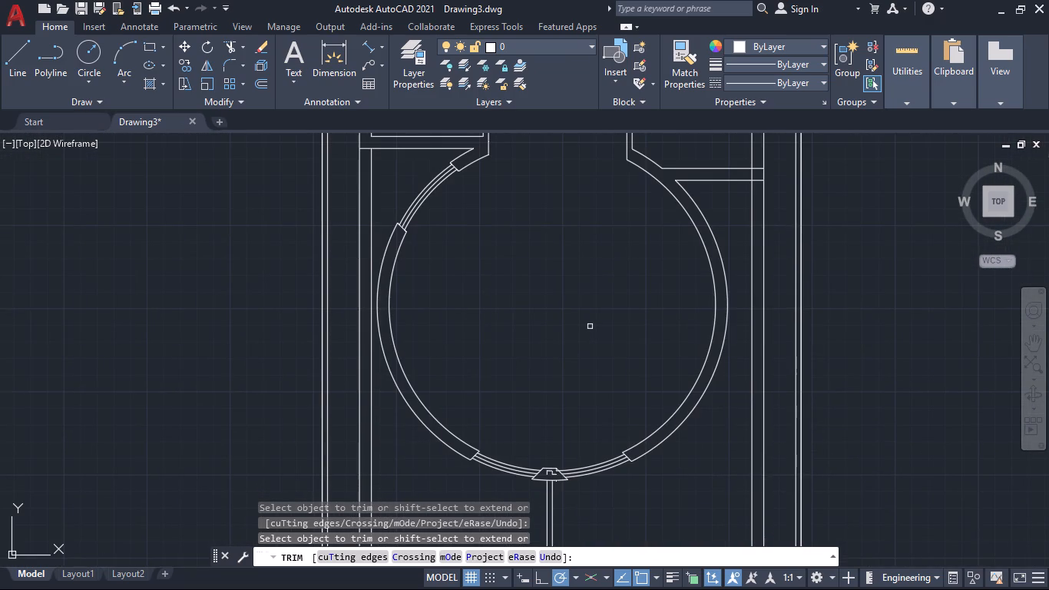
key(Escape)
Erase the leftover line fragments inside the ring's south pier and the short stub just below it.
middle_drag(551, 414, 586, 232)
scroll(573, 294, up, 3)
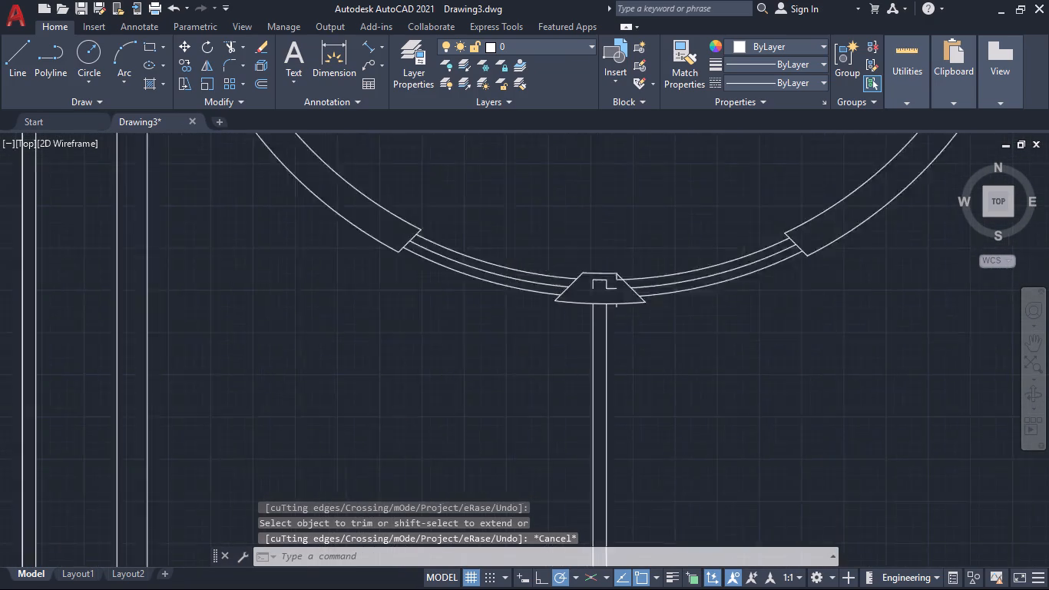
scroll(575, 294, up, 2)
click(609, 227)
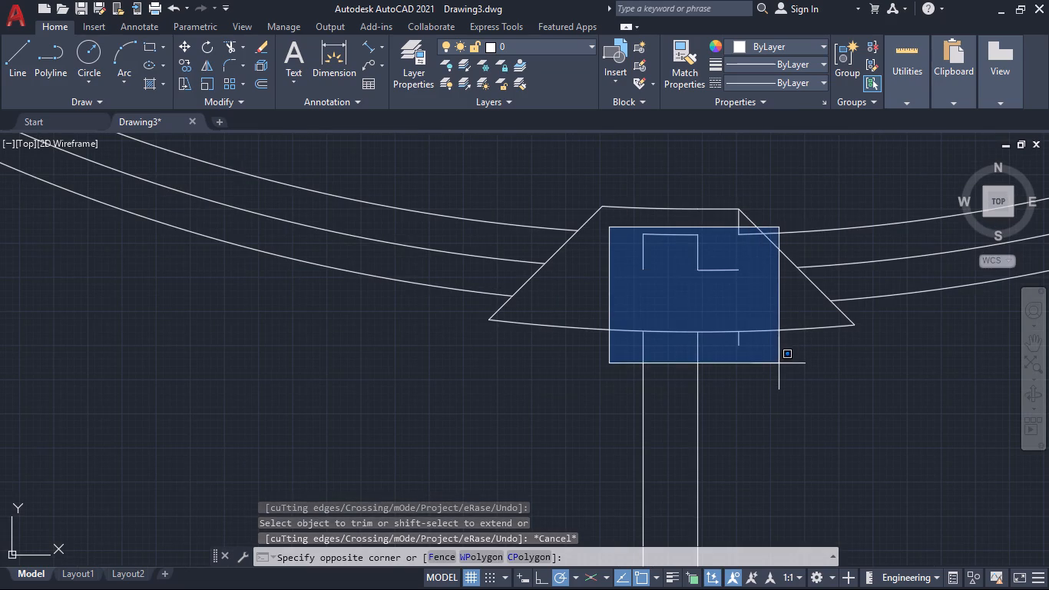
click(779, 363)
key(Delete)
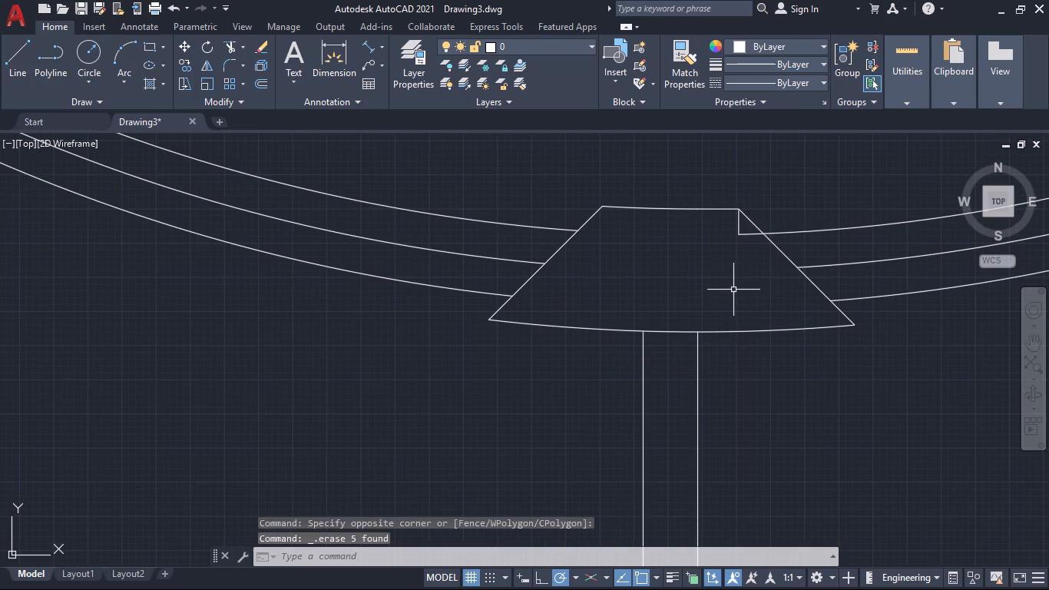
Trim the leftover vertical and curve pieces at the south pier's northeast corner.
scroll(733, 290, up, 1)
scroll(746, 259, down, 1)
middle_drag(759, 273, 699, 413)
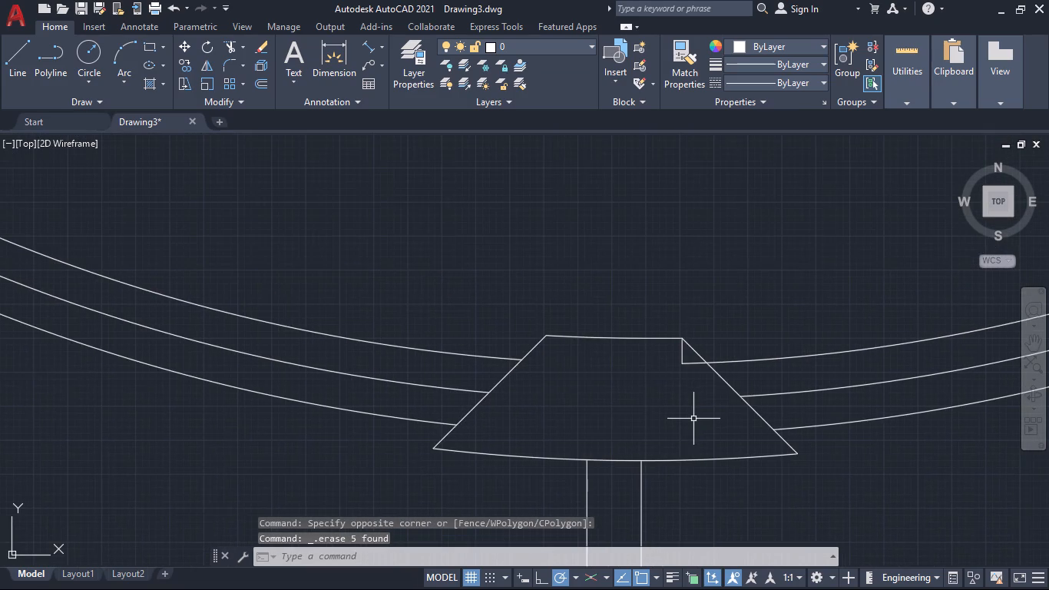
text(tr)
key(Return)
click(691, 360)
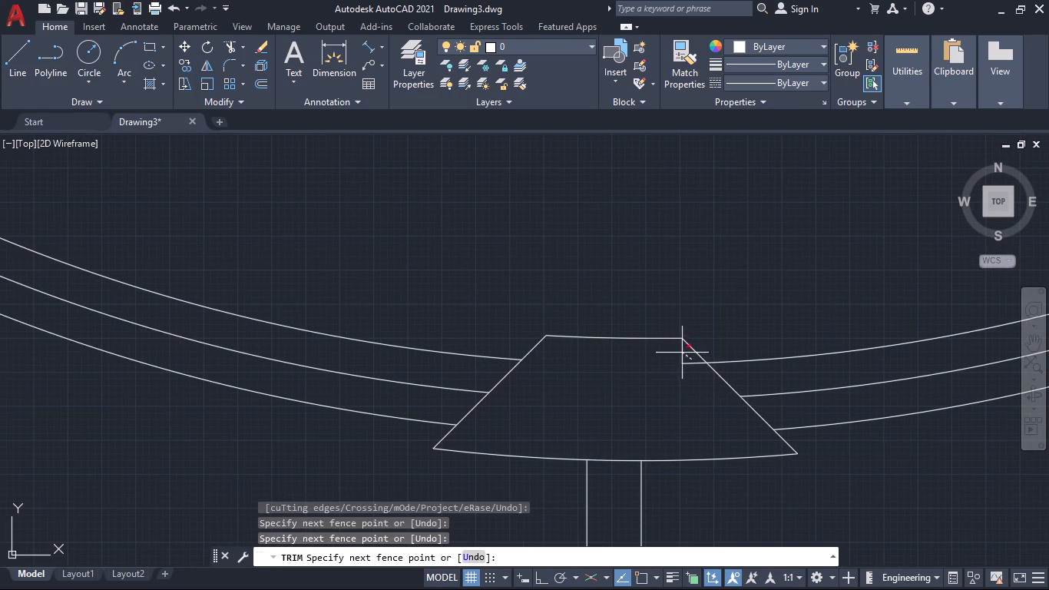
click(682, 353)
click(695, 365)
Review the whole plan, checking the north rooms, the ring and its openings after trimming.
scroll(614, 404, down, 4)
middle_drag(723, 445, 720, 458)
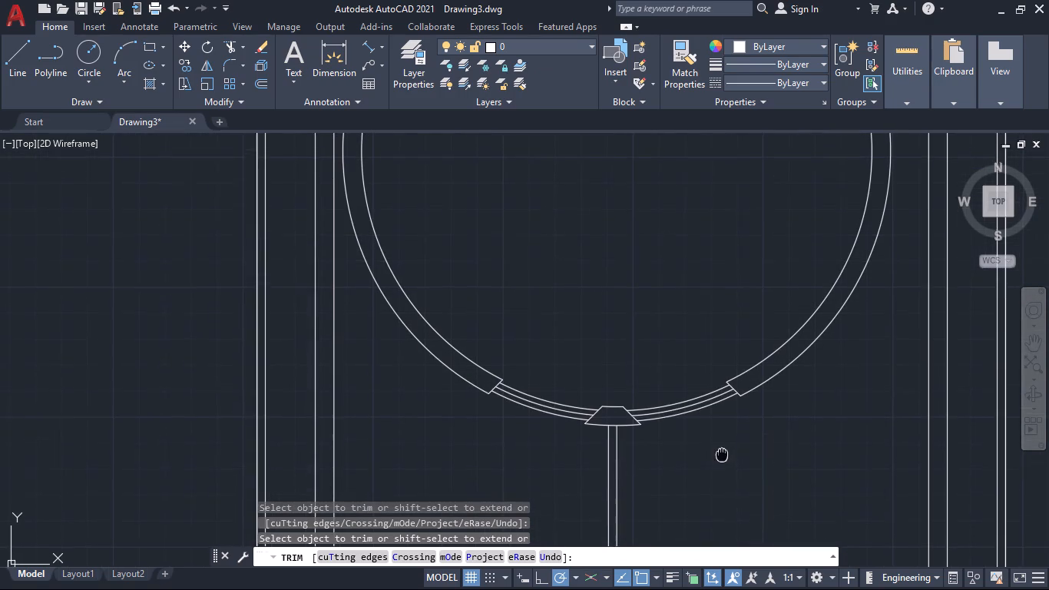
middle_drag(720, 458, 697, 492)
scroll(663, 328, down, 2)
middle_drag(662, 304, 638, 433)
scroll(638, 338, up, 2)
scroll(637, 339, down, 4)
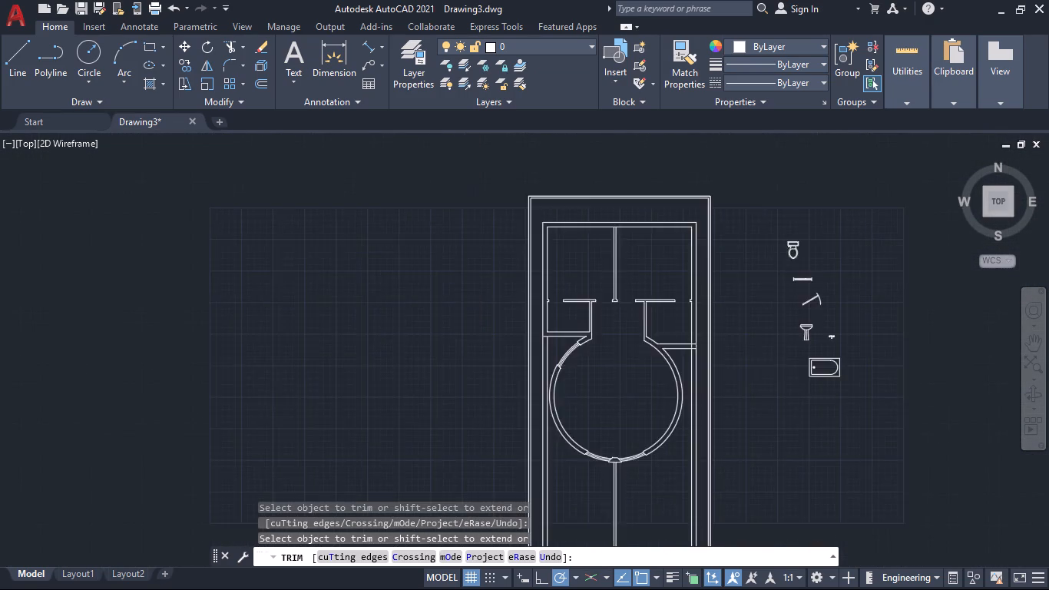
scroll(636, 319, up, 3)
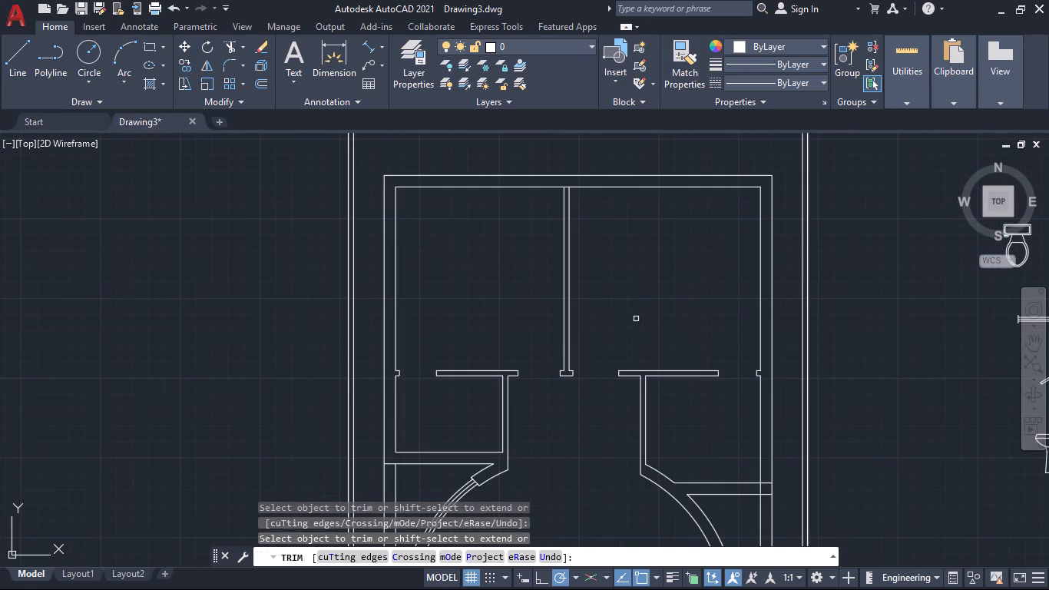
middle_drag(644, 314, 653, 267)
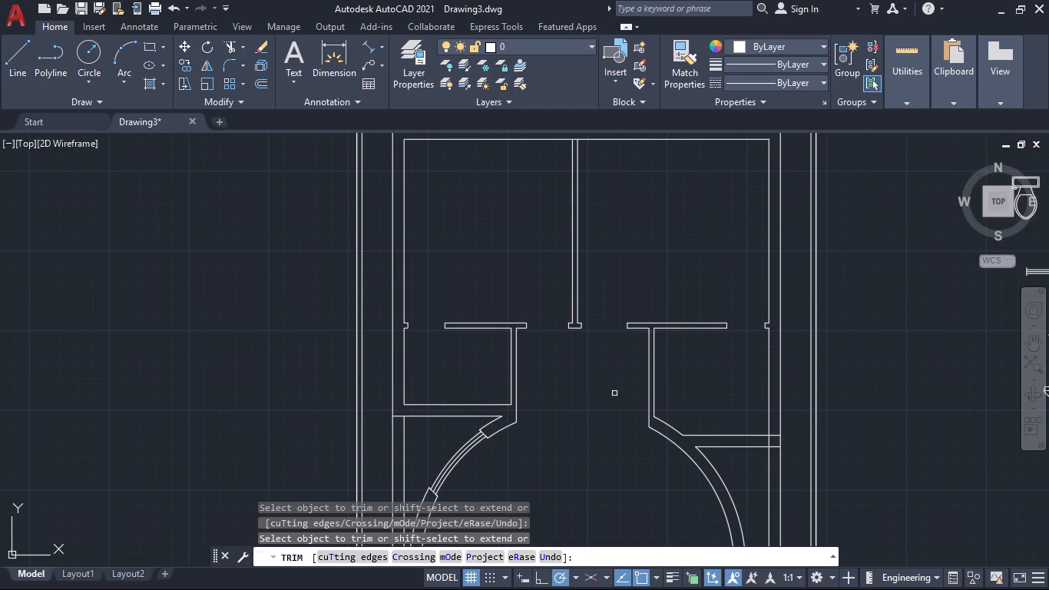
middle_drag(614, 395, 596, 356)
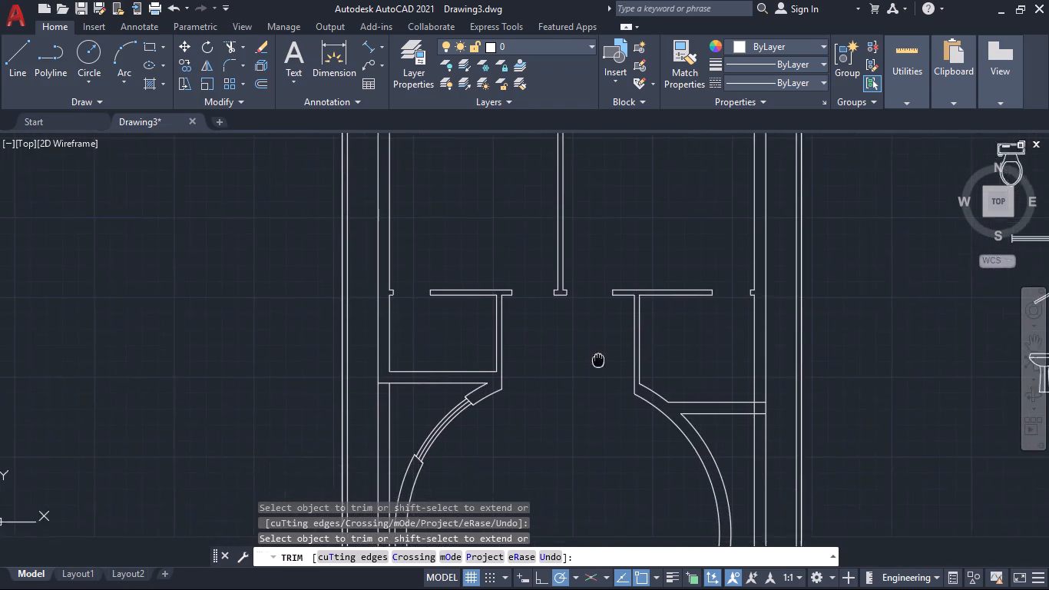
middle_drag(596, 356, 592, 353)
scroll(587, 397, down, 3)
middle_drag(593, 445, 587, 381)
scroll(611, 469, up, 1)
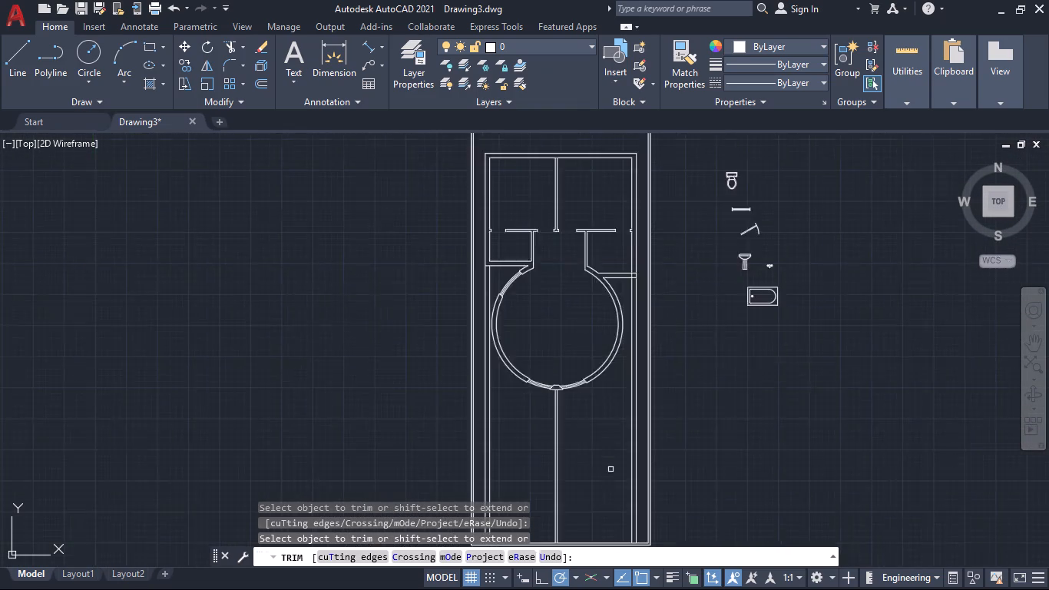
scroll(611, 469, up, 1)
middle_drag(614, 398, 705, 492)
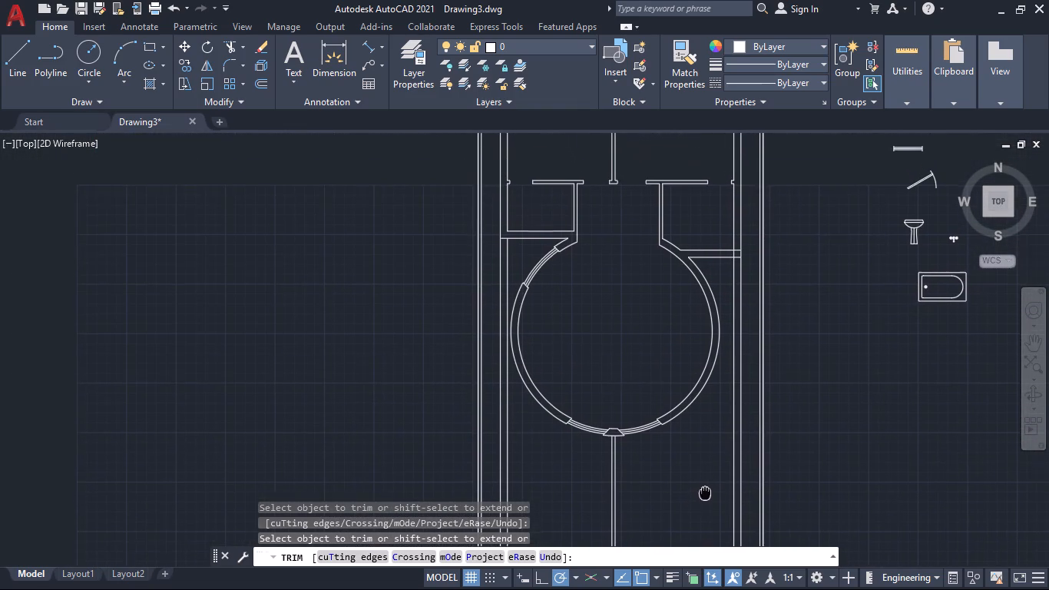
middle_drag(705, 492, 705, 496)
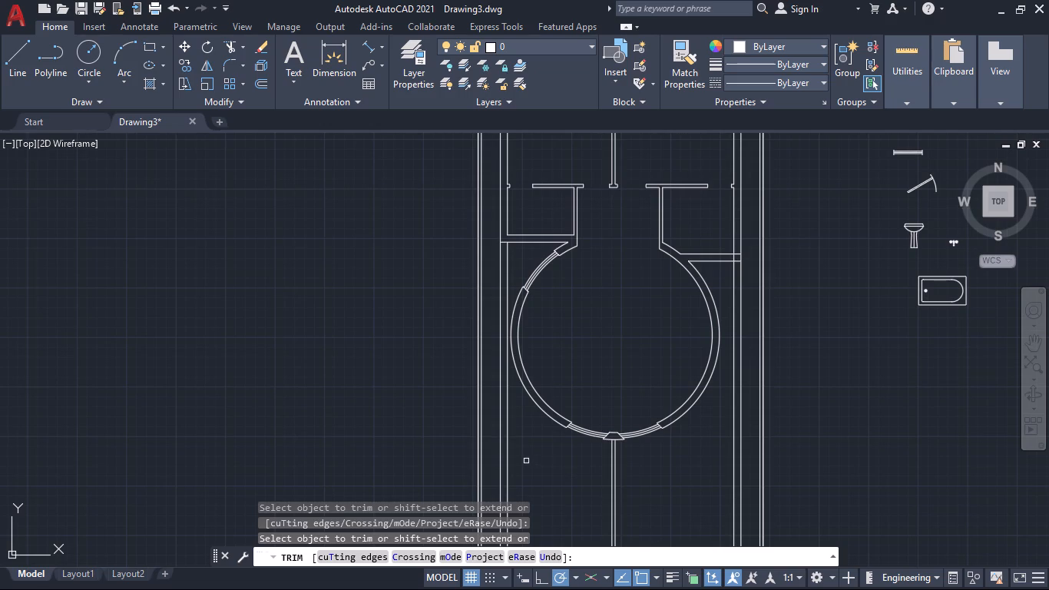
With Ortho on, draw a horizontal line from the southwest diagonal's outer end on the ring to the west wall's outer line.
middle_drag(548, 466, 545, 366)
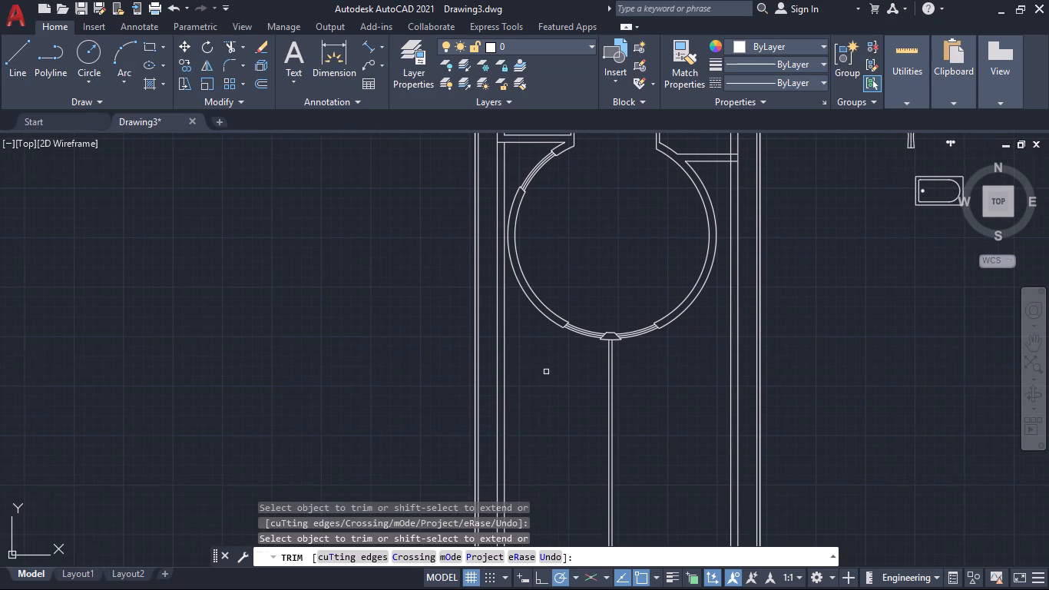
scroll(524, 337, up, 2)
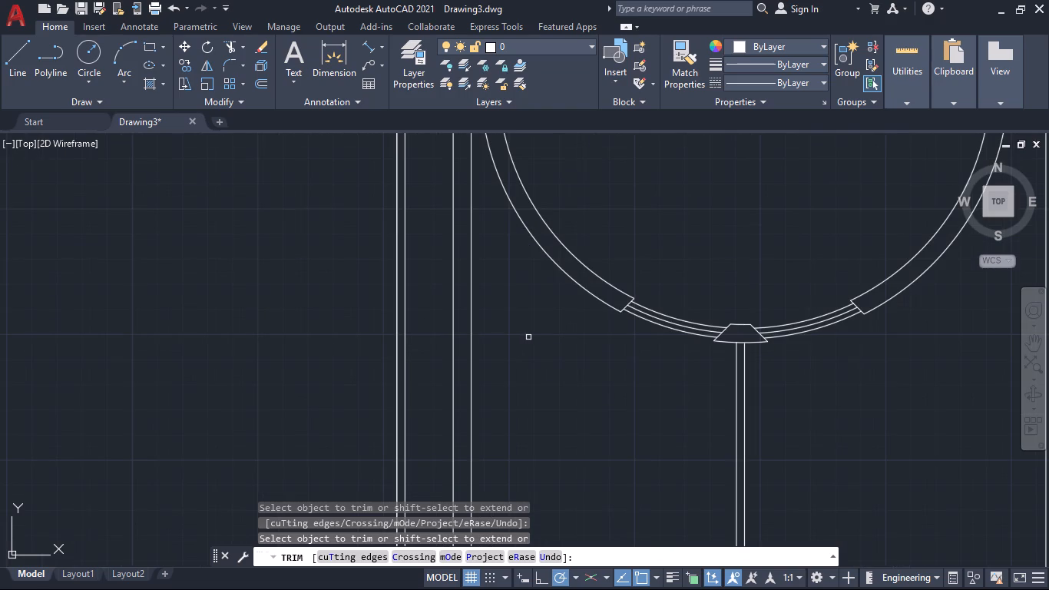
click(22, 55)
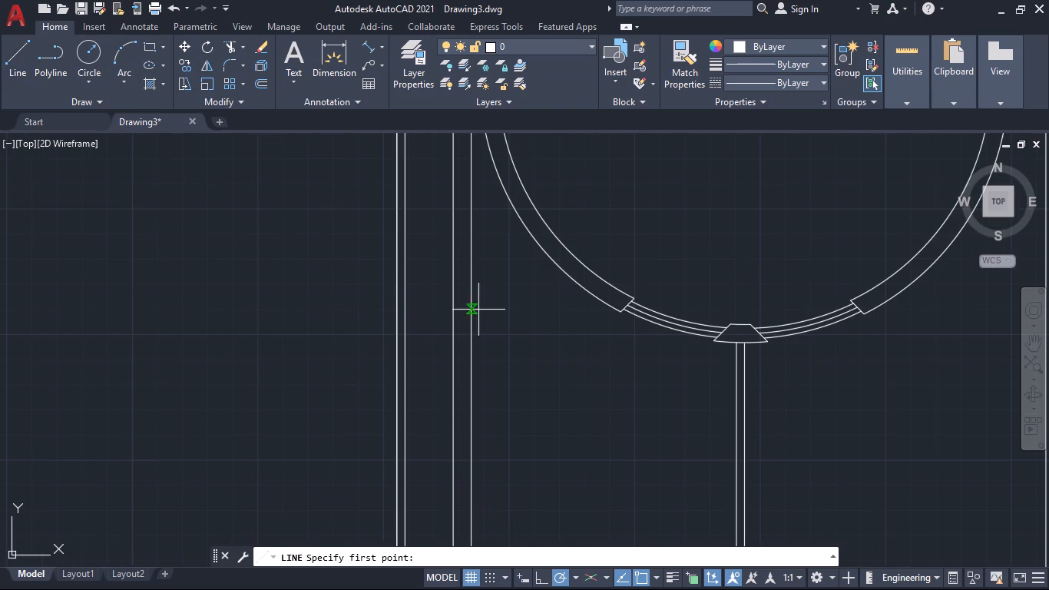
click(621, 314)
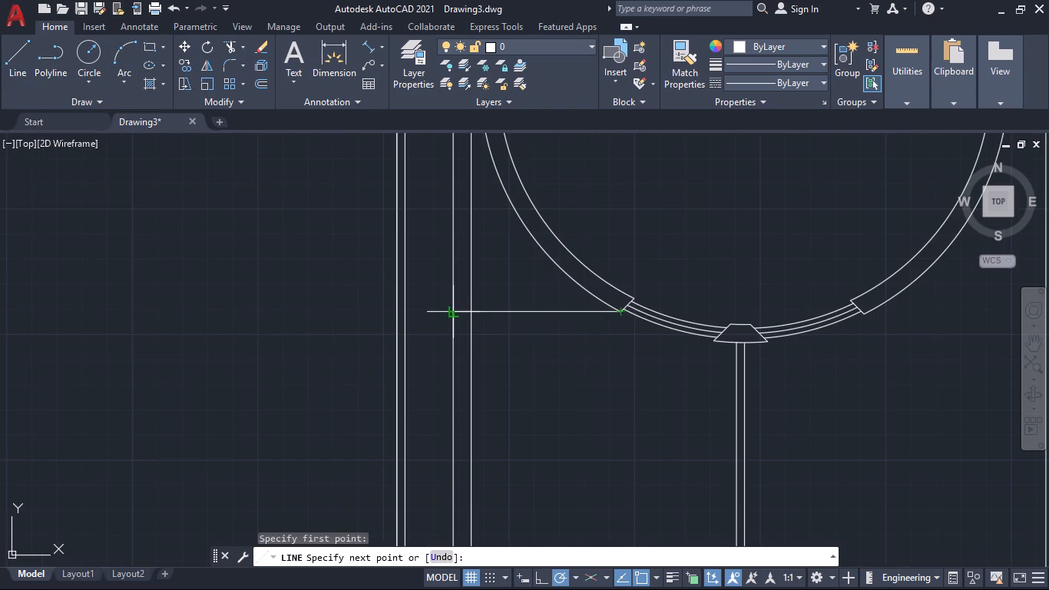
click(539, 578)
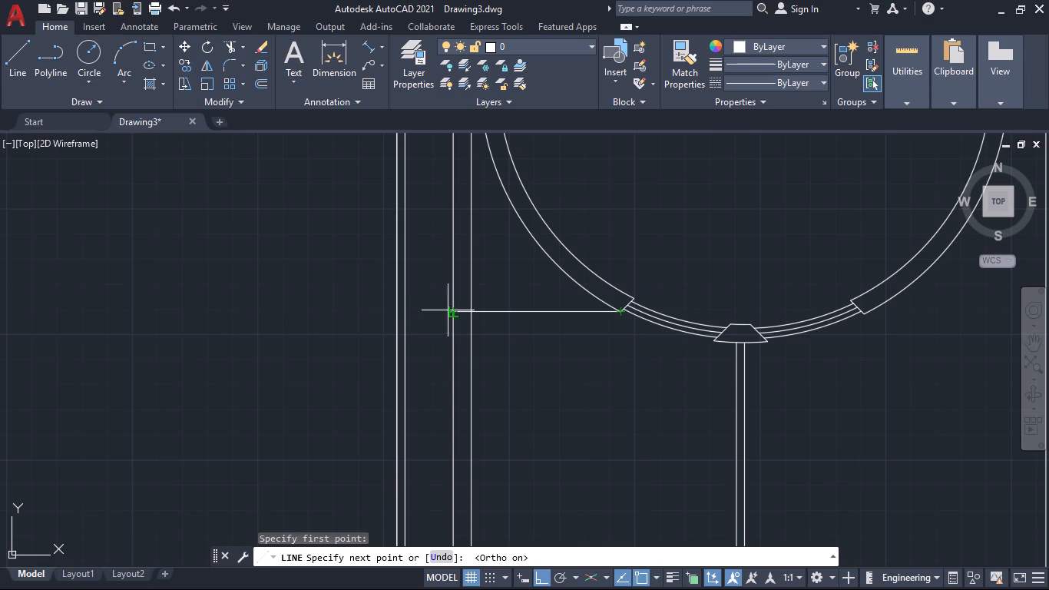
click(453, 312)
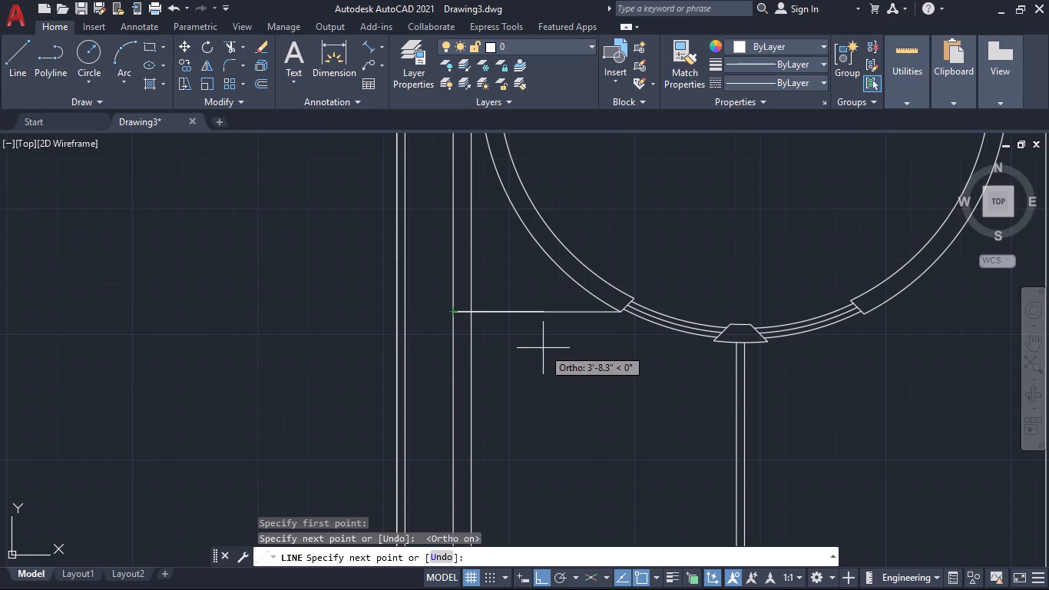
Draw a horizontal line from the southeast diagonal's outer end on the ring to the east wall's inner line.
scroll(547, 350, down, 4)
middle_drag(552, 380, 530, 386)
scroll(525, 372, up, 2)
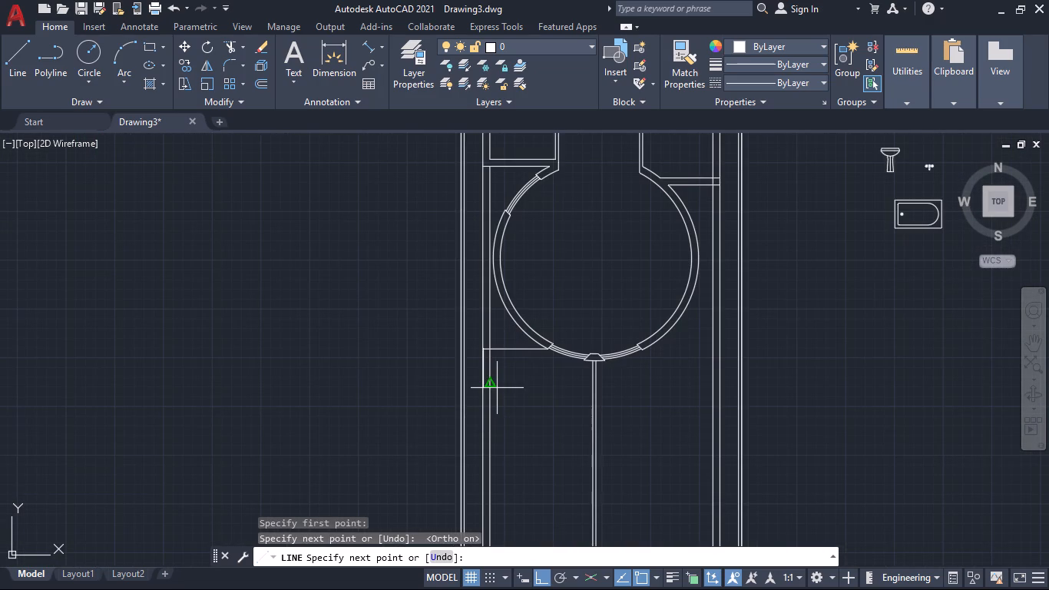
key(space)
key(space)
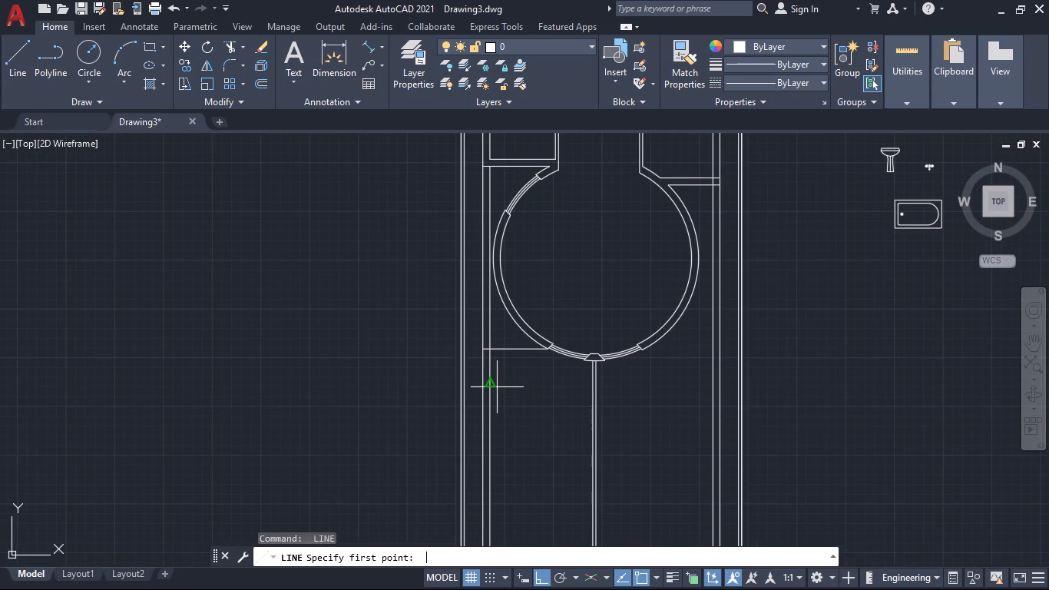
scroll(656, 358, up, 2)
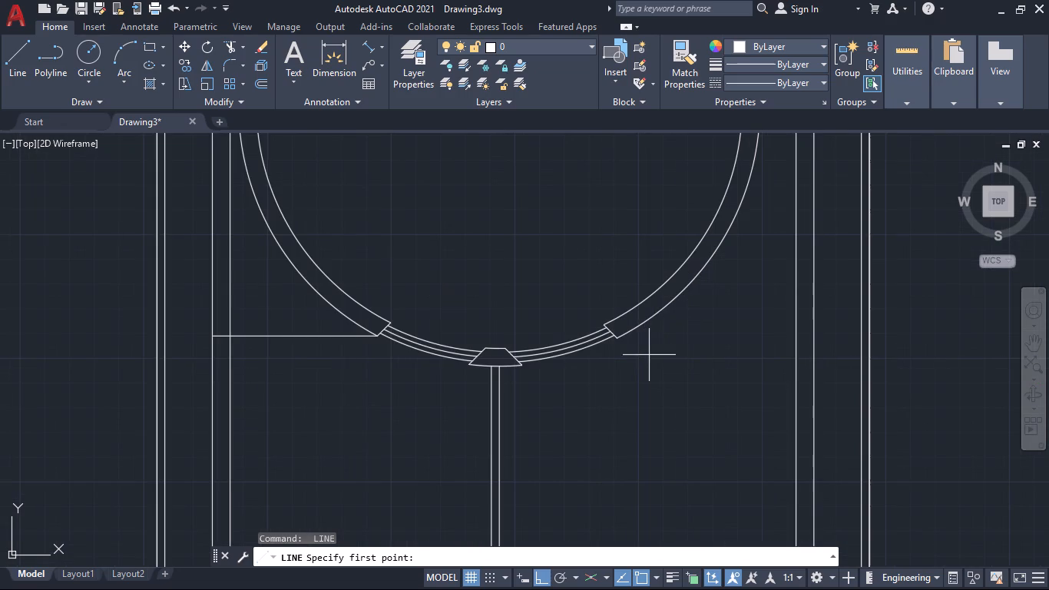
click(621, 339)
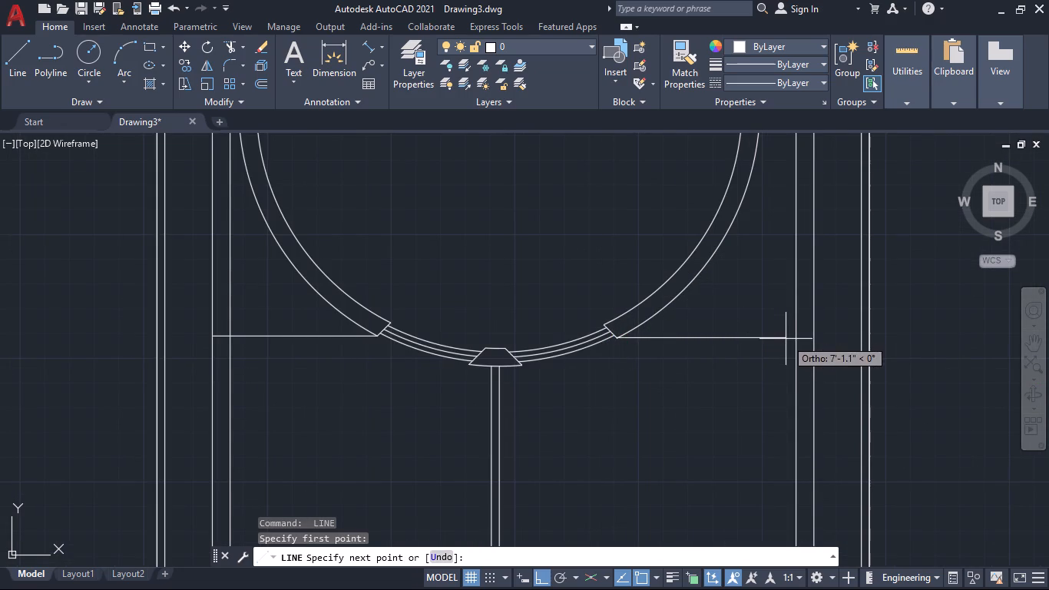
click(795, 338)
scroll(776, 385, down, 3)
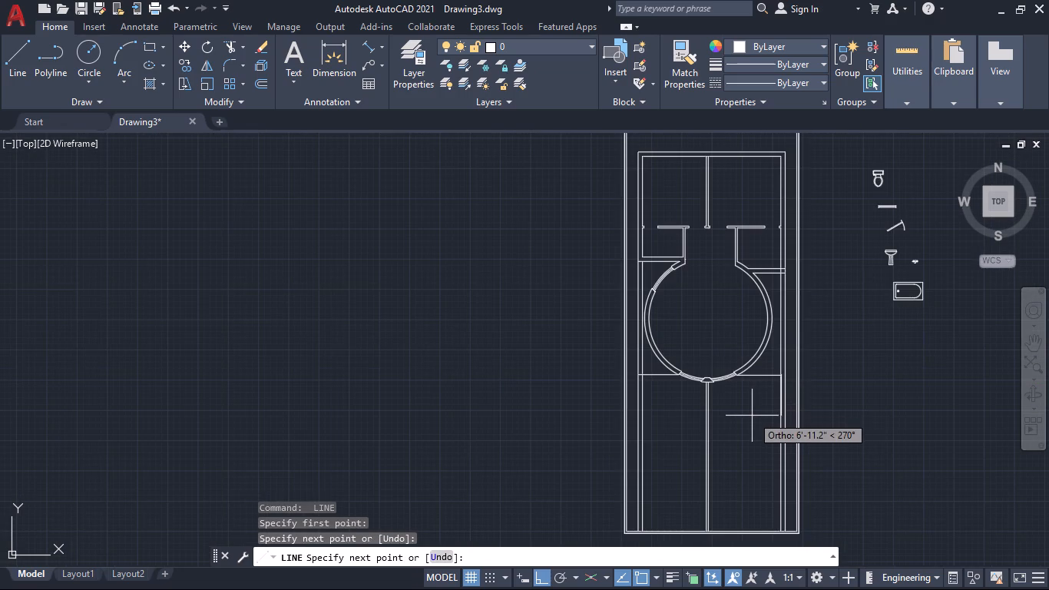
key(space)
middle_drag(748, 414, 748, 453)
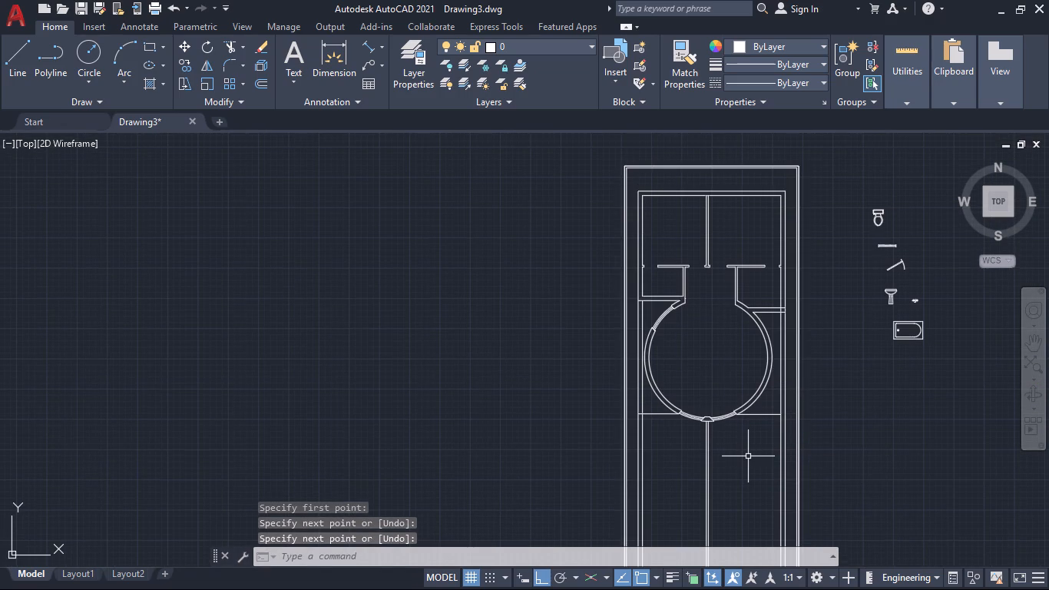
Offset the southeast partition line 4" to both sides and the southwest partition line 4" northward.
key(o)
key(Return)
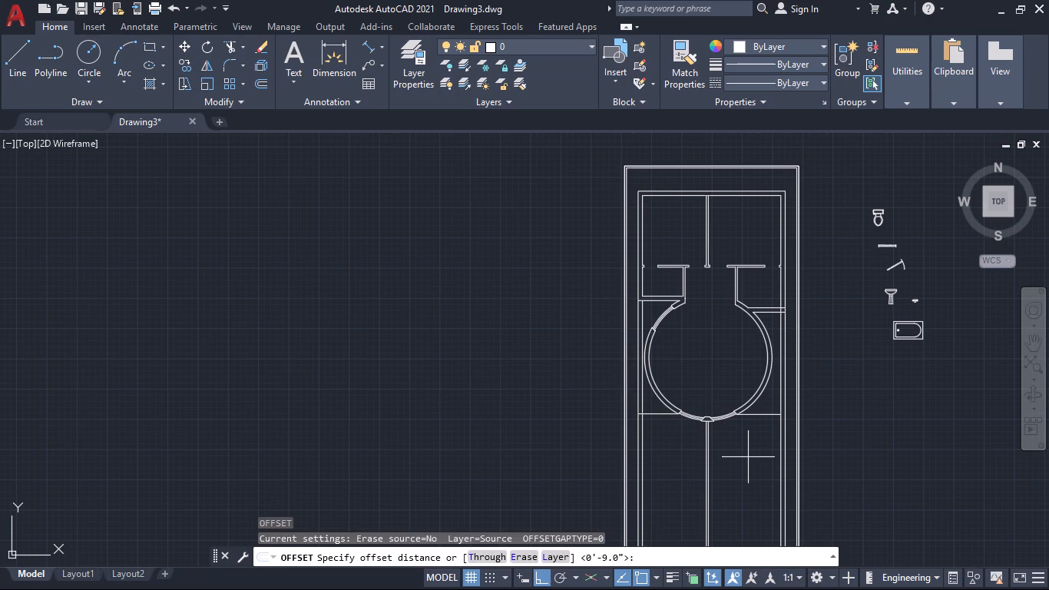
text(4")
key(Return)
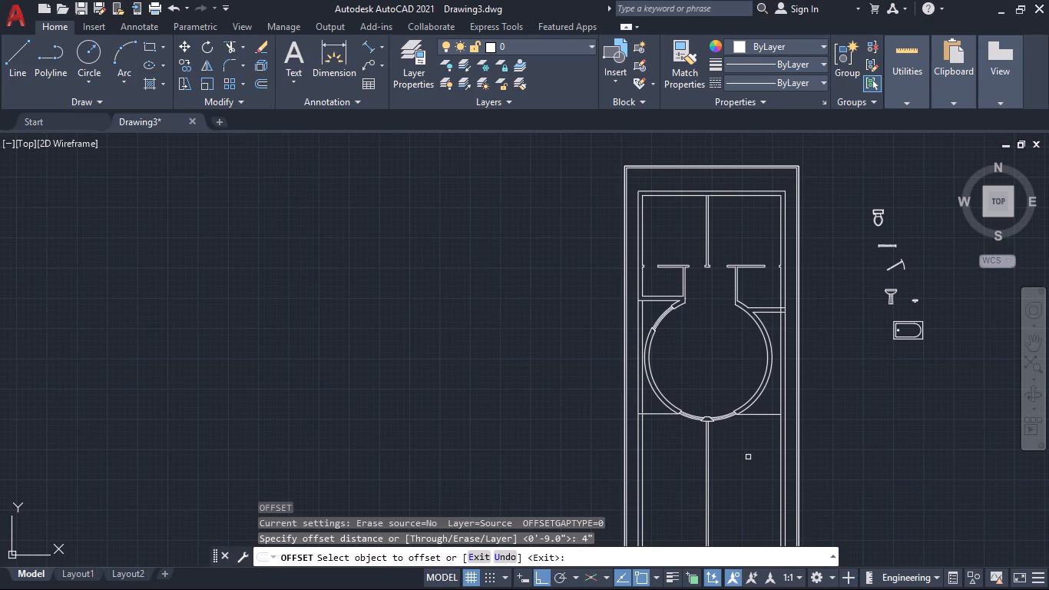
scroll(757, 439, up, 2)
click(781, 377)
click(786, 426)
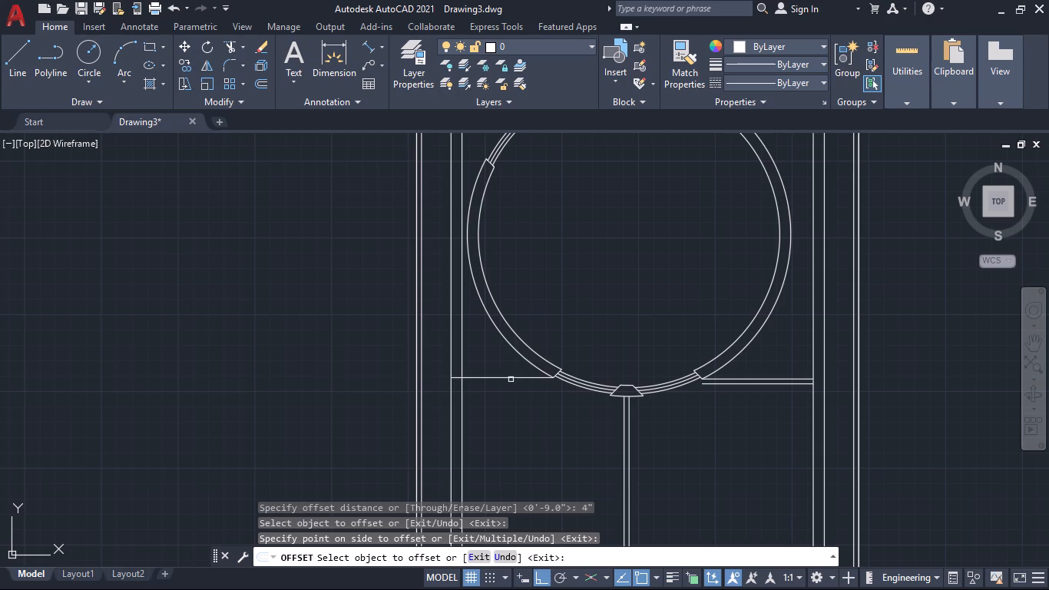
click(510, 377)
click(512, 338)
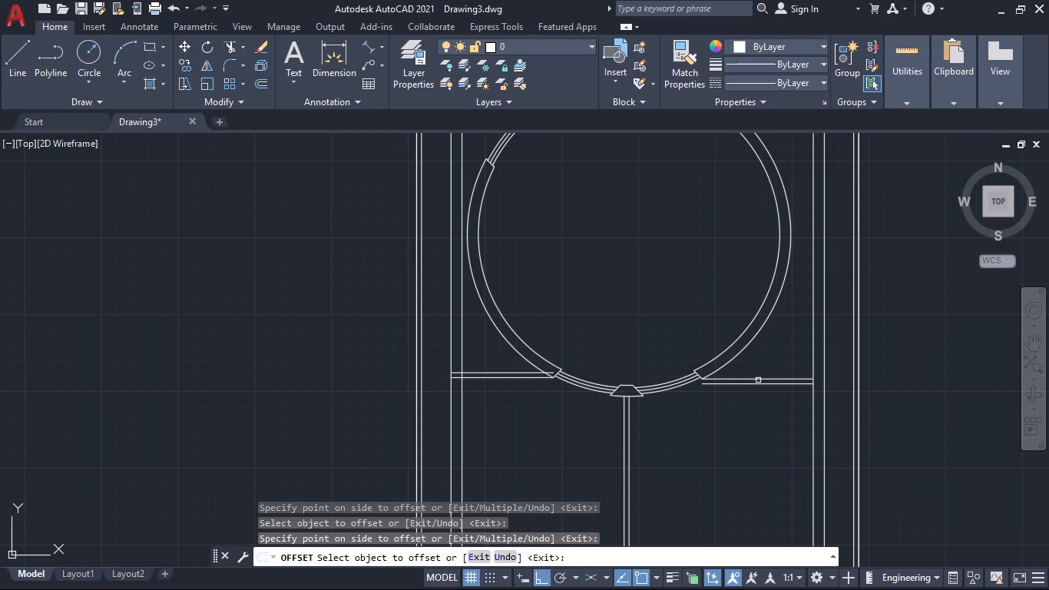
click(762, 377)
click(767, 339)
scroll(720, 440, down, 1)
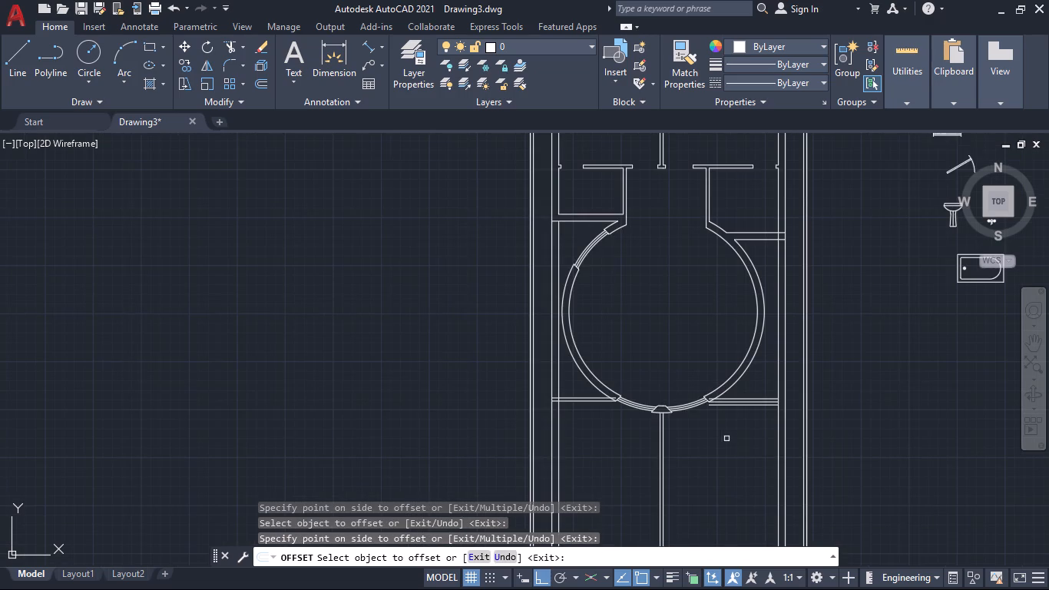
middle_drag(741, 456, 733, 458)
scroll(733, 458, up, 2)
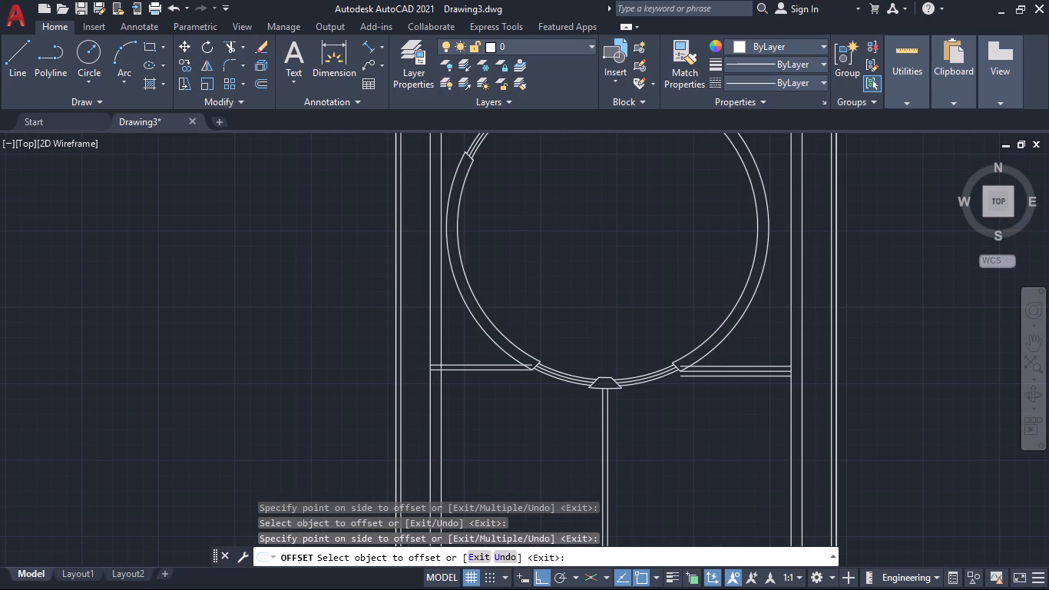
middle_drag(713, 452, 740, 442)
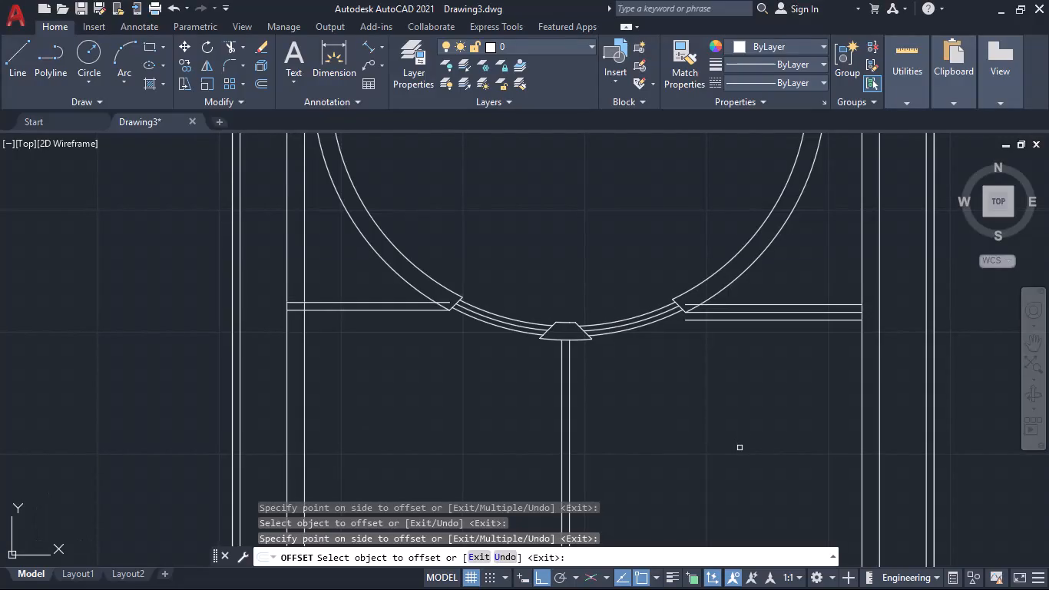
Offset the original southeast and southwest partition lines 9" northward.
key(space)
key(space)
text(9")
key(Return)
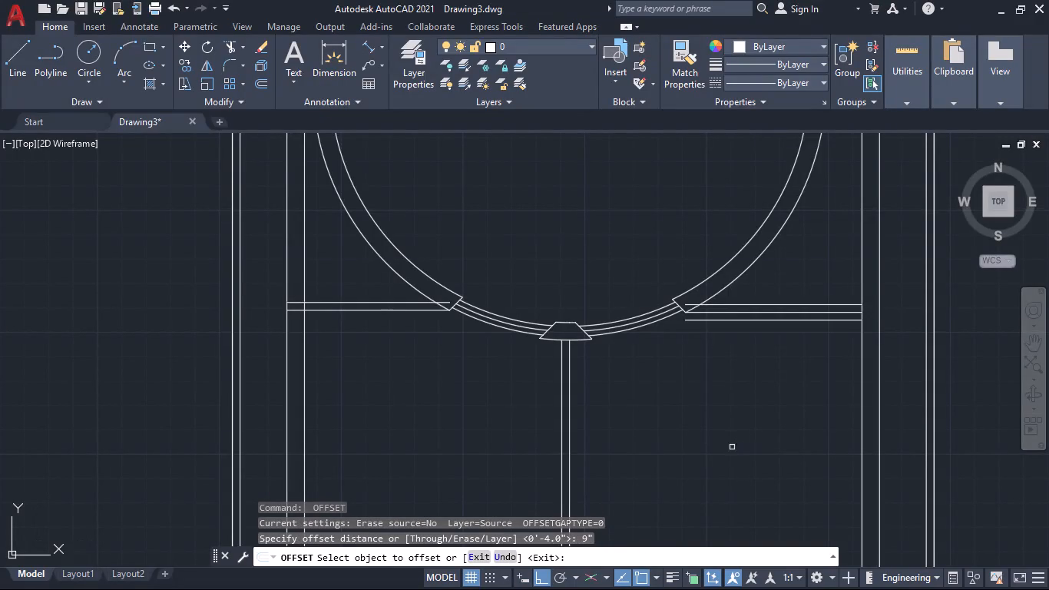
click(770, 310)
click(782, 282)
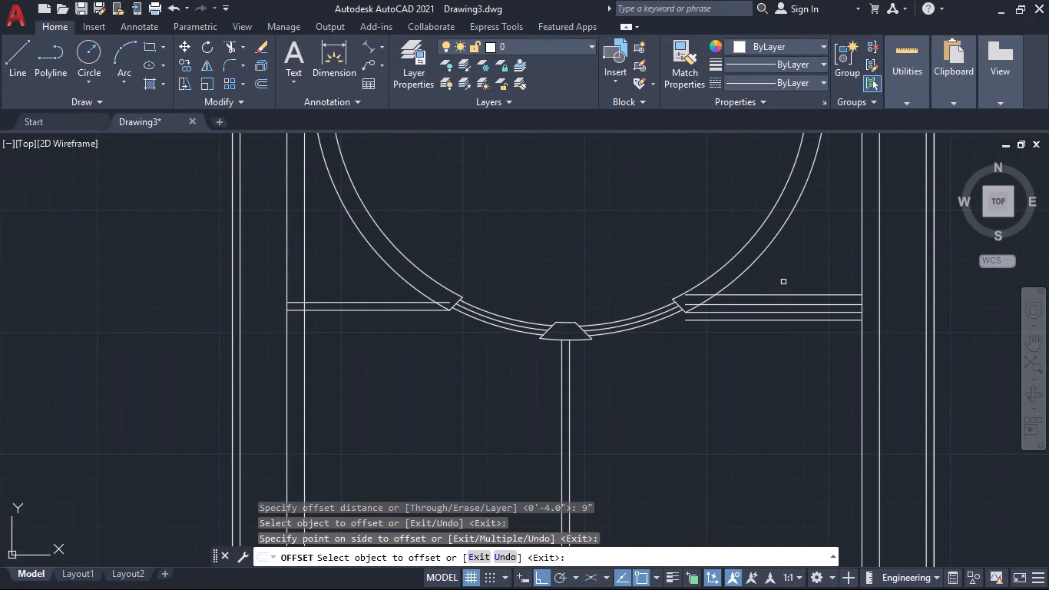
click(394, 313)
click(388, 310)
click(370, 279)
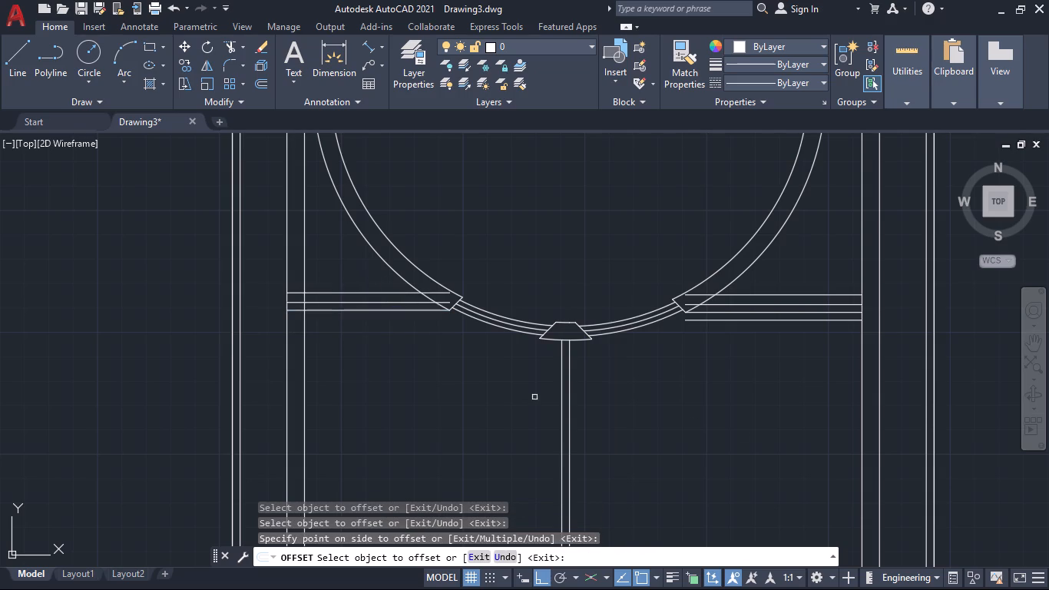
scroll(776, 427, down, 2)
middle_drag(757, 459, 744, 454)
scroll(757, 456, up, 1)
middle_drag(735, 454, 736, 480)
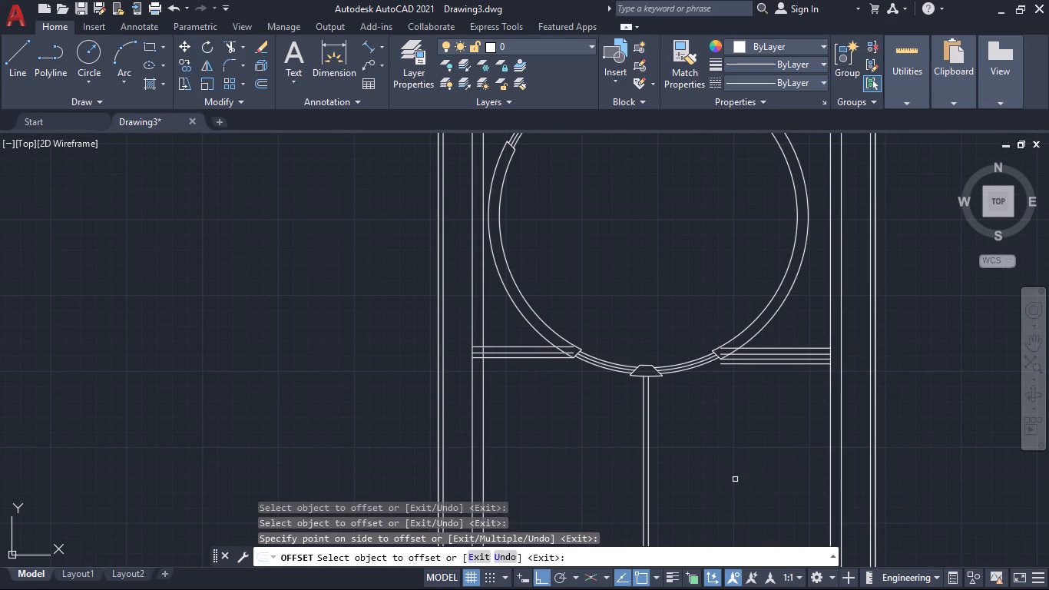
key(Escape)
Trim the southeast partition line ends inside the ring and remove both 4" offset lines on that side.
text(tr)
key(Return)
scroll(766, 403, up, 1)
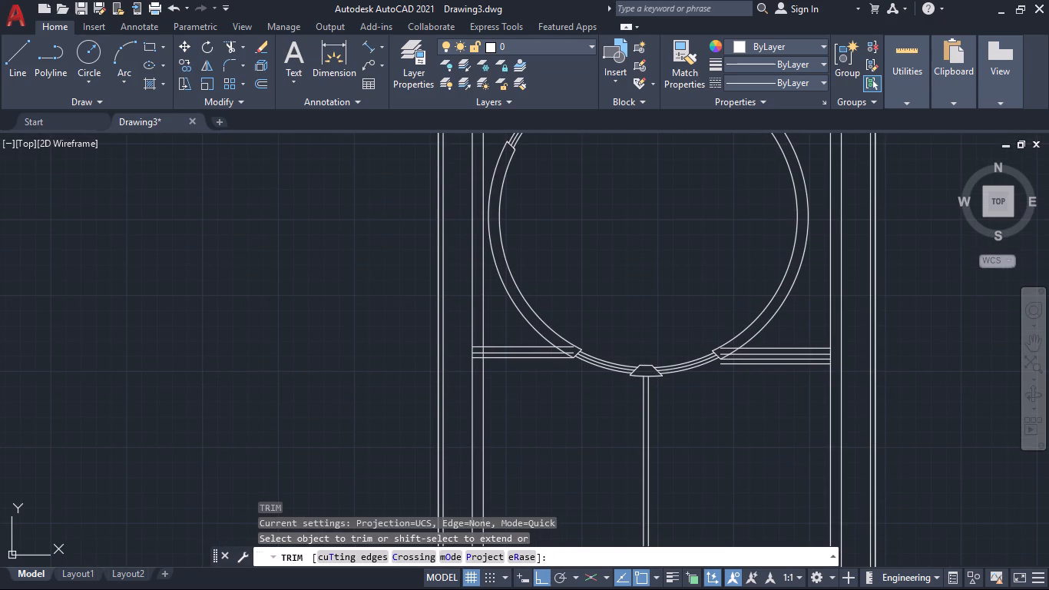
scroll(766, 403, up, 2)
scroll(734, 370, down, 1)
middle_drag(769, 372, 741, 442)
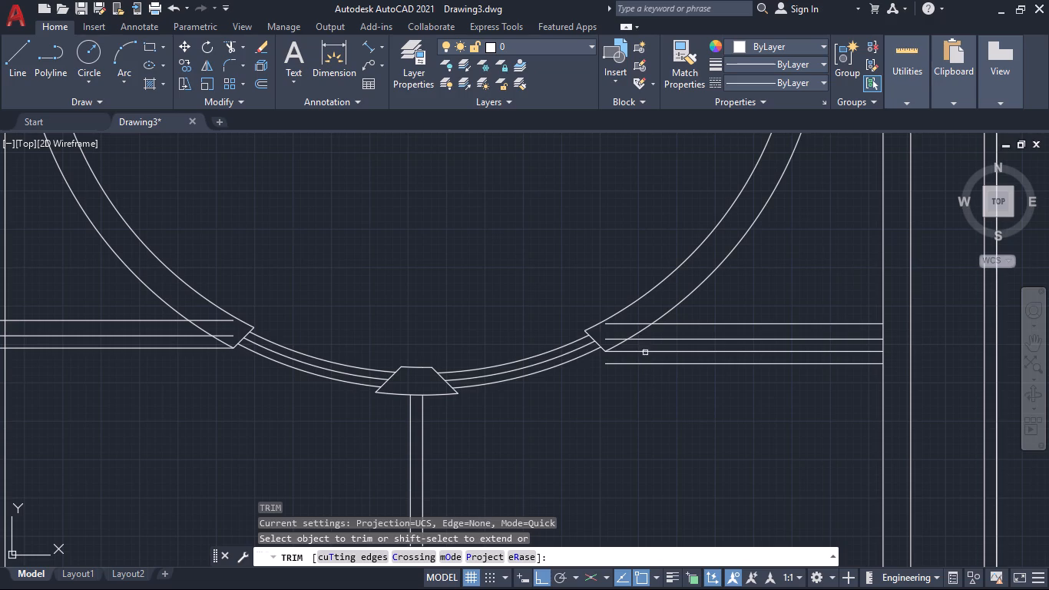
click(644, 310)
click(615, 341)
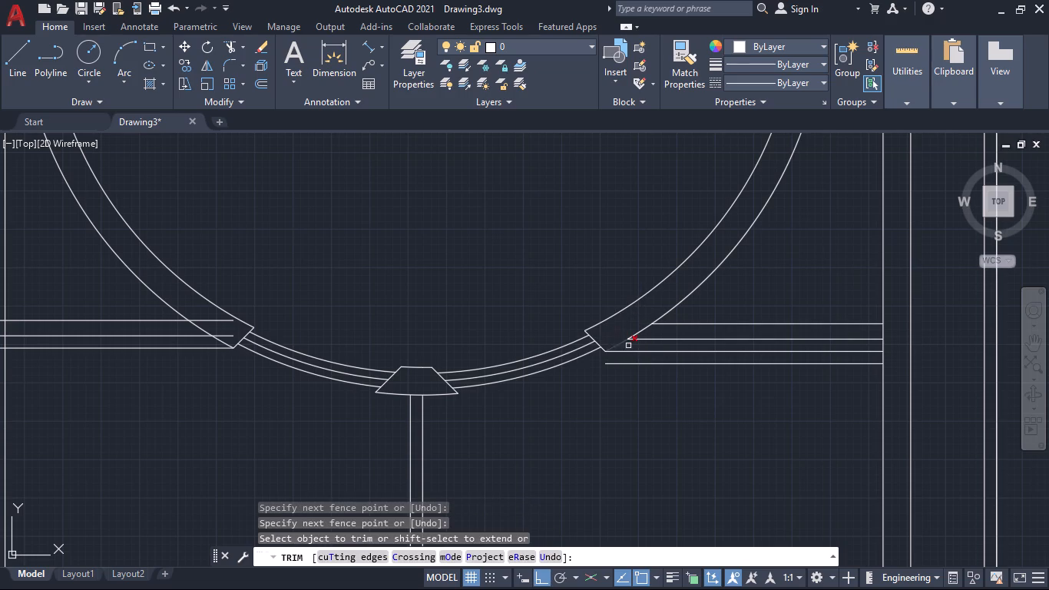
click(654, 364)
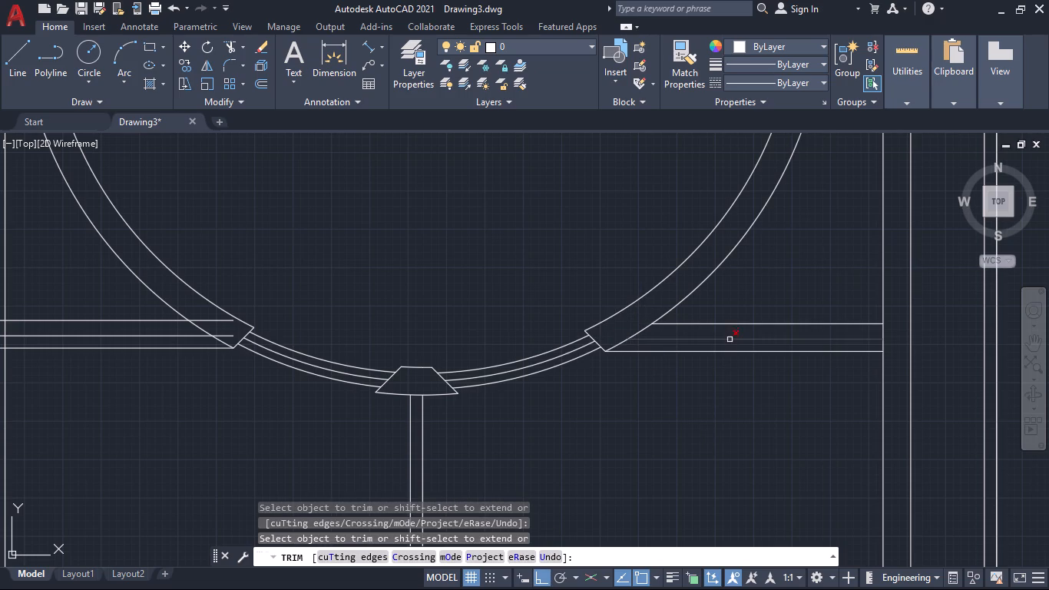
click(731, 335)
click(732, 344)
scroll(753, 405, down, 2)
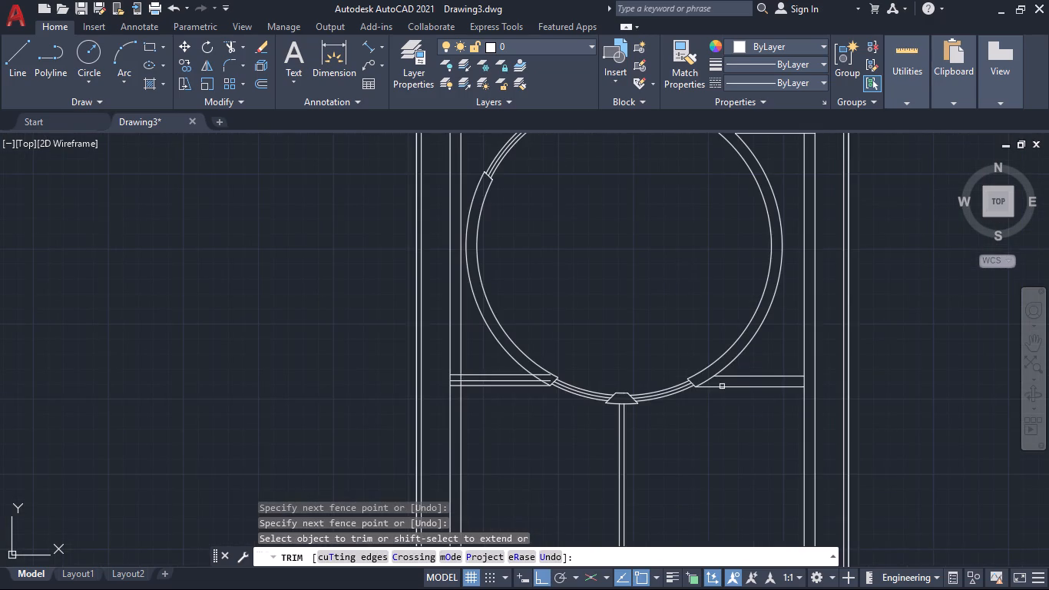
Trim the ring's outer curve between the southeast partition's two lines to open the junction.
scroll(701, 384, up, 3)
click(712, 359)
click(745, 370)
scroll(740, 438, down, 2)
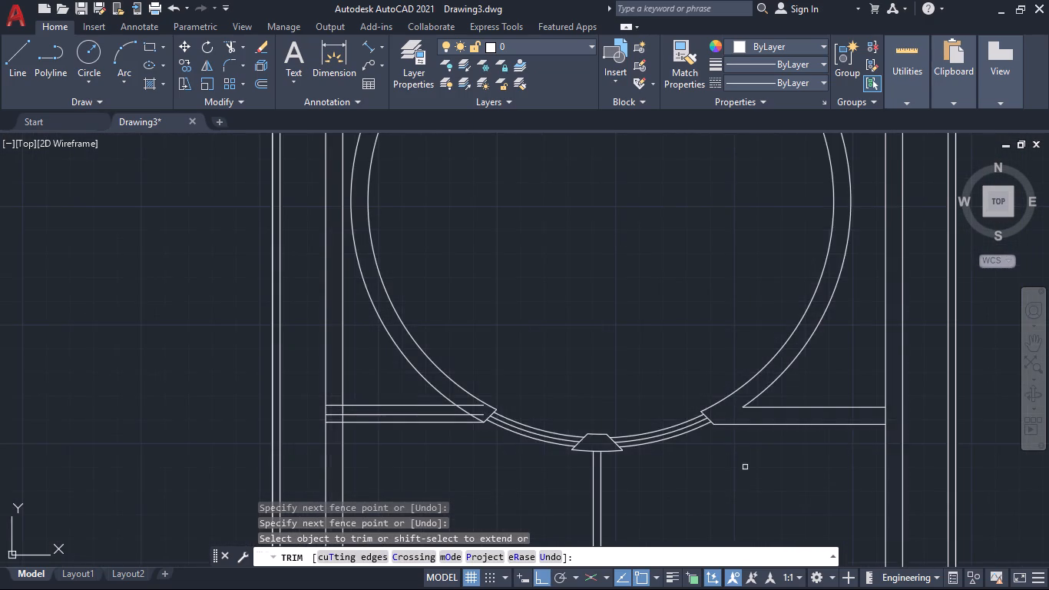
Trim the southwest partition's junctions with the ring and west wall, removing the 4" offset line between its faces.
middle_drag(753, 489, 865, 438)
scroll(569, 361, up, 2)
drag(585, 328, 617, 376)
drag(247, 362, 303, 363)
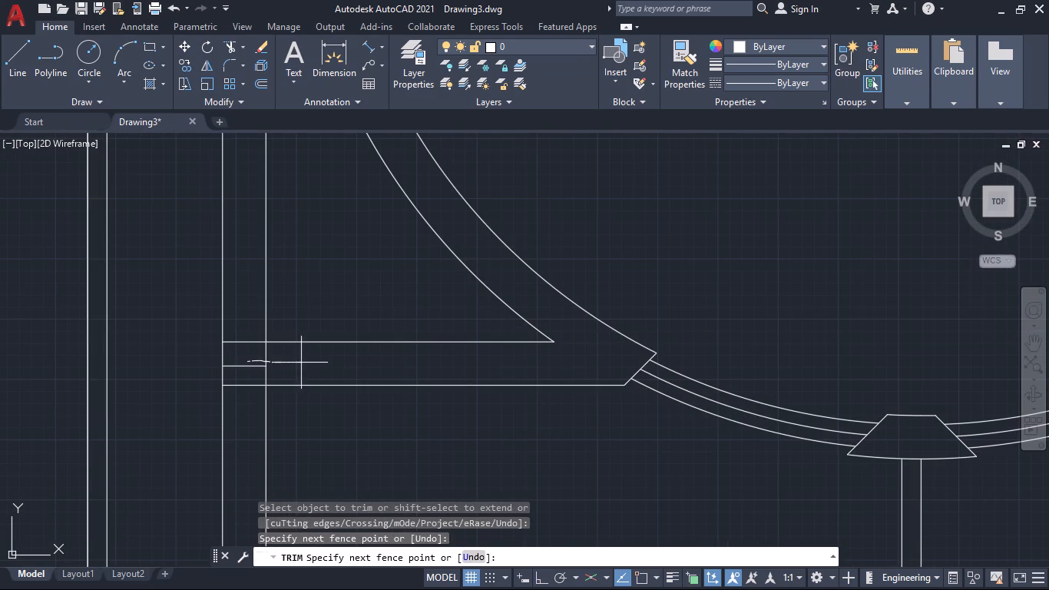
drag(303, 363, 280, 360)
scroll(404, 391, down, 2)
middle_drag(505, 456, 506, 456)
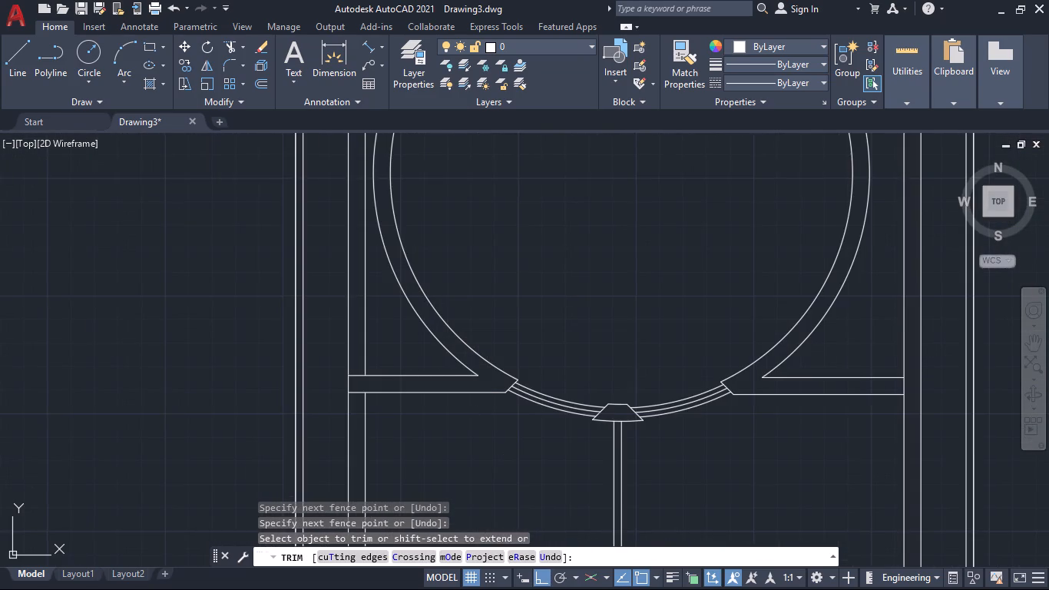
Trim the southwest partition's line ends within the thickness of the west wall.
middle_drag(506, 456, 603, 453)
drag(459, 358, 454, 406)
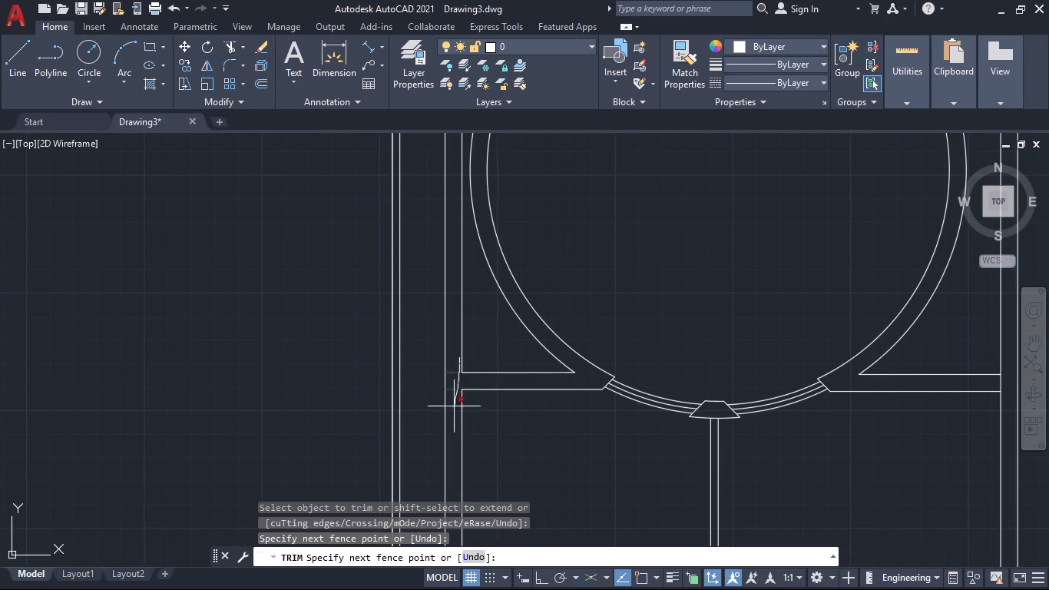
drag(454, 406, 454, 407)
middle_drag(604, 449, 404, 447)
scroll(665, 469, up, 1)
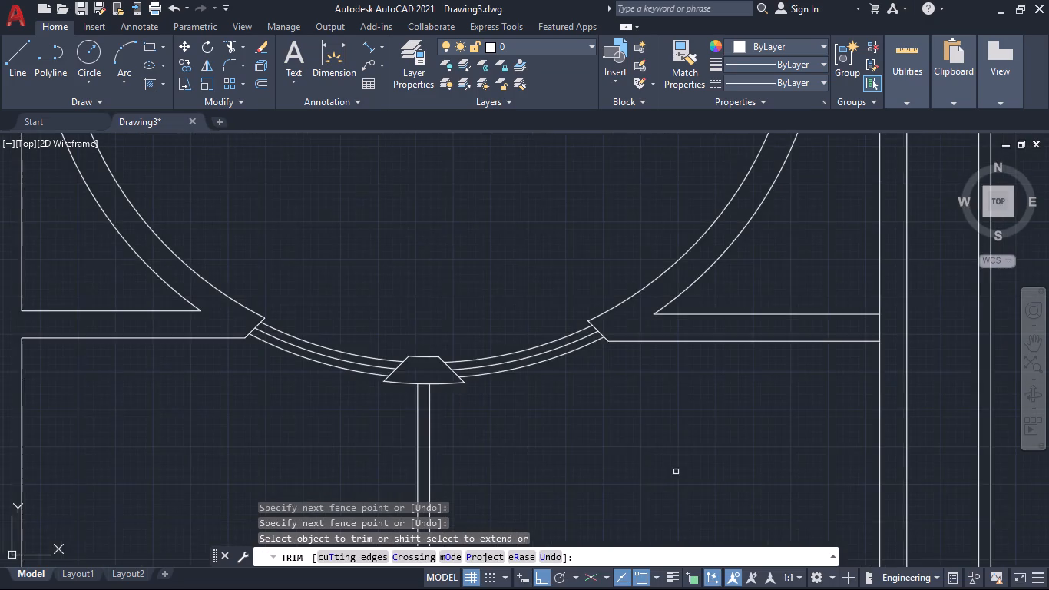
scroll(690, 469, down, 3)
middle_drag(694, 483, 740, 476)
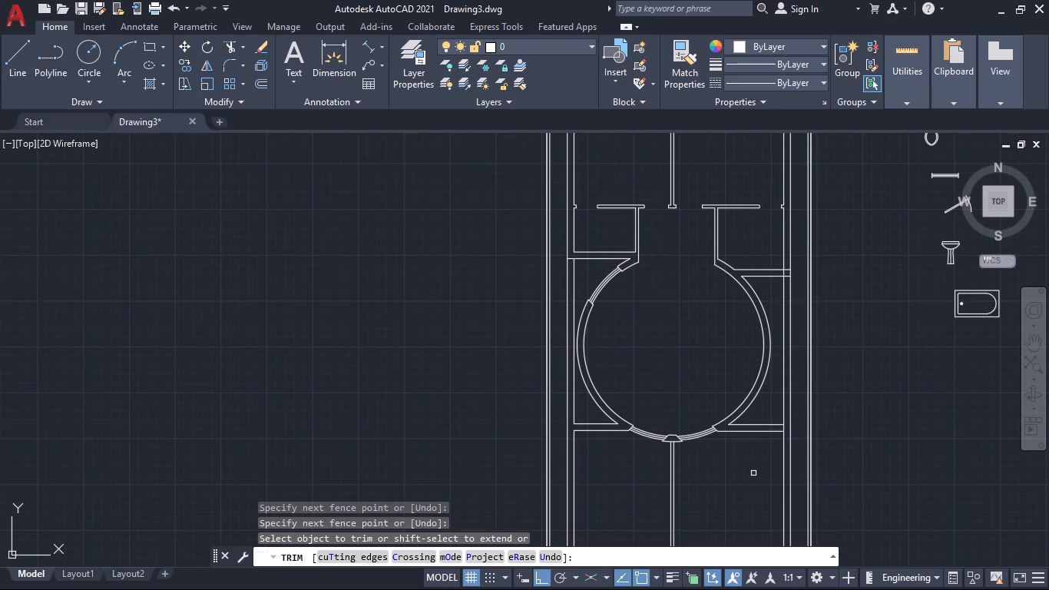
Extend both southwest partition lines to the west wall's outer line.
scroll(581, 422, up, 2)
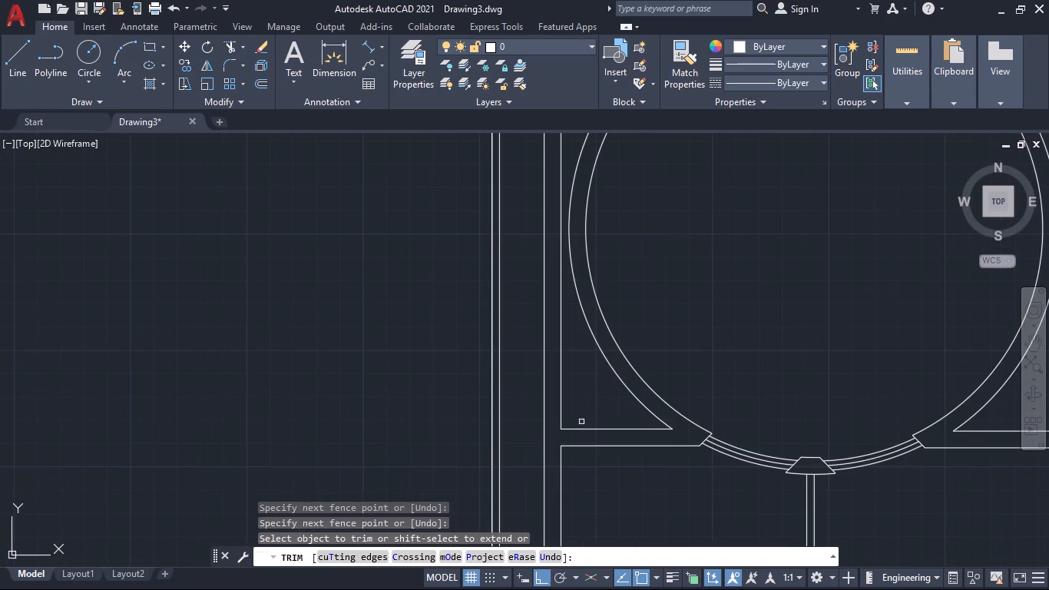
shift+click(574, 426)
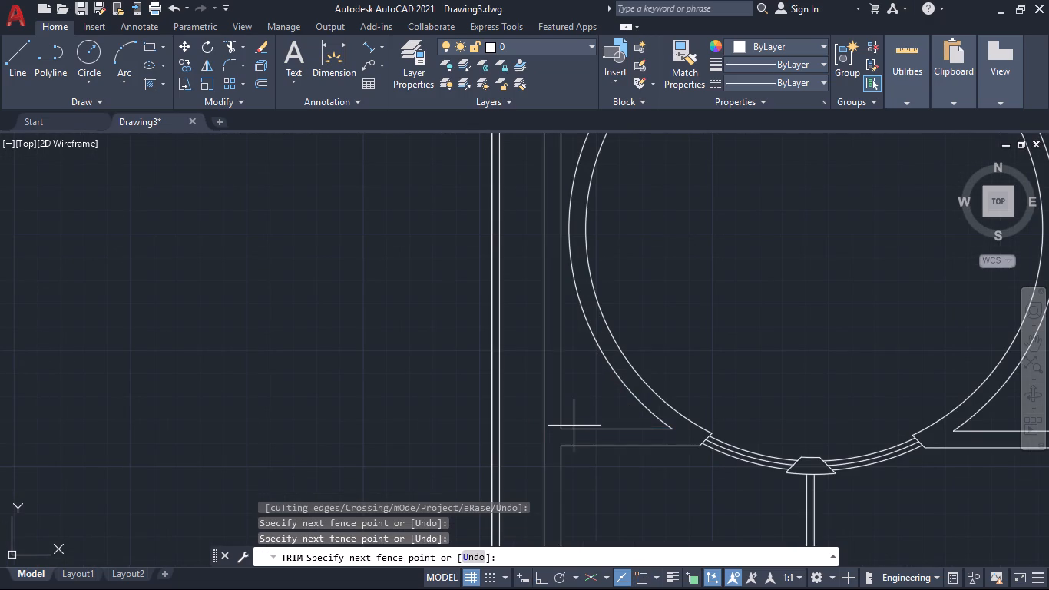
shift+click(581, 459)
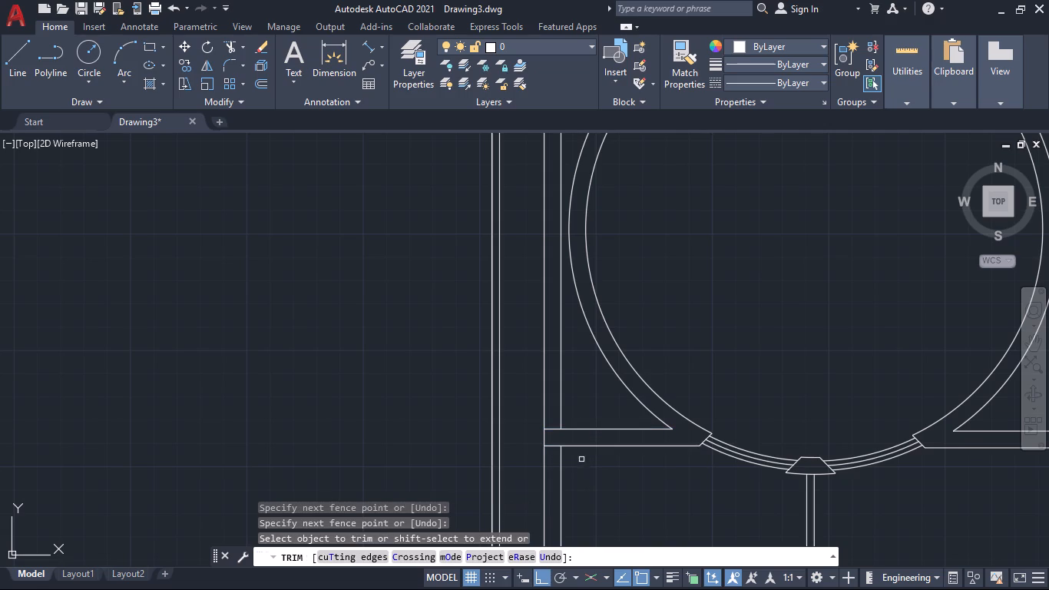
Trim away the west wall's two lines beside the ring, between the northwest and southwest partitions.
middle_drag(623, 487, 623, 536)
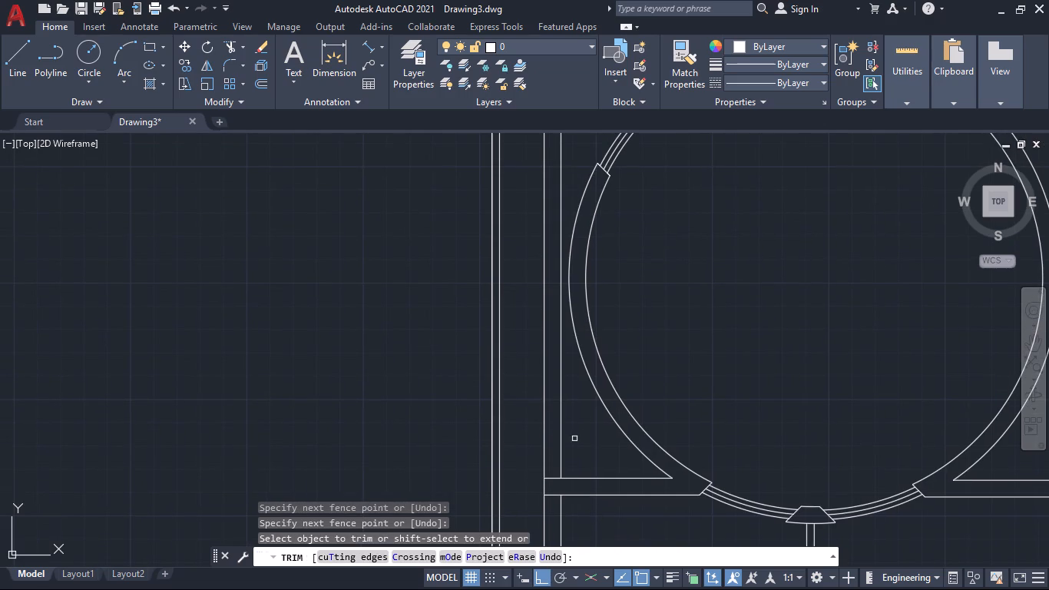
middle_drag(591, 451, 607, 502)
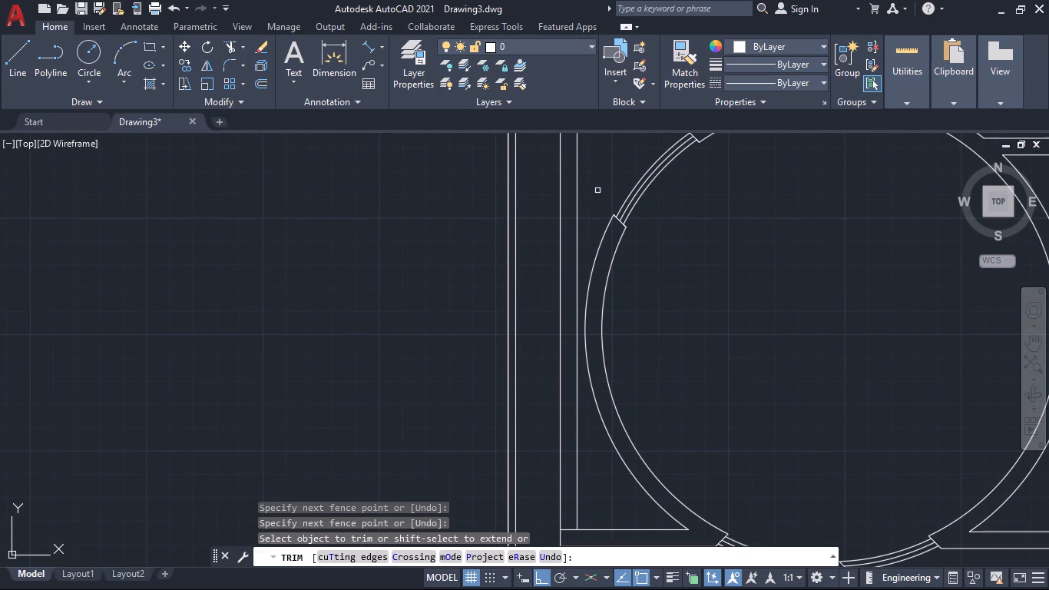
middle_drag(597, 199, 602, 430)
click(613, 376)
click(538, 393)
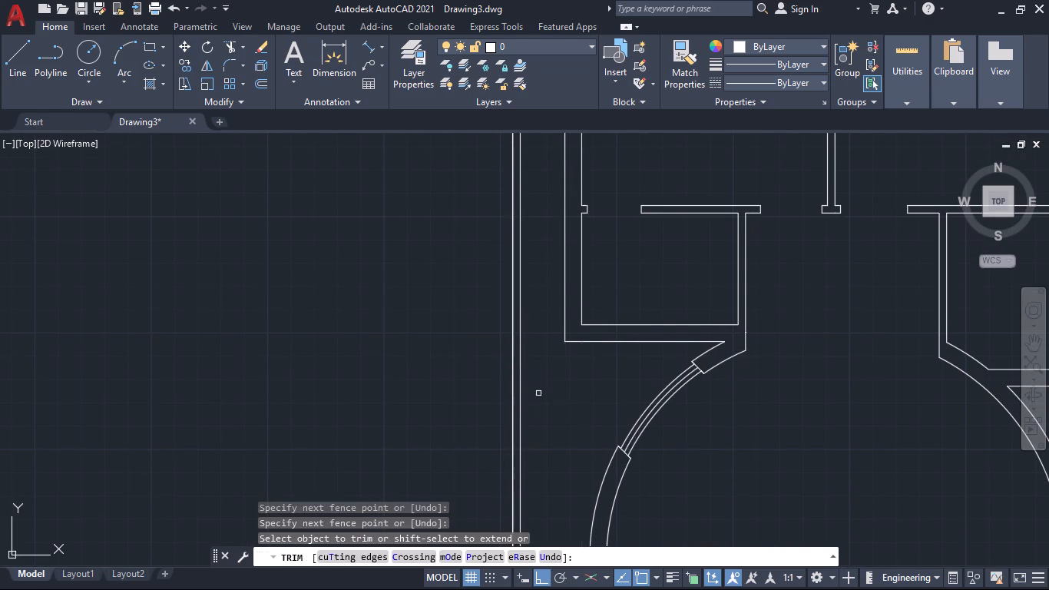
scroll(601, 446, down, 4)
middle_drag(633, 483, 606, 343)
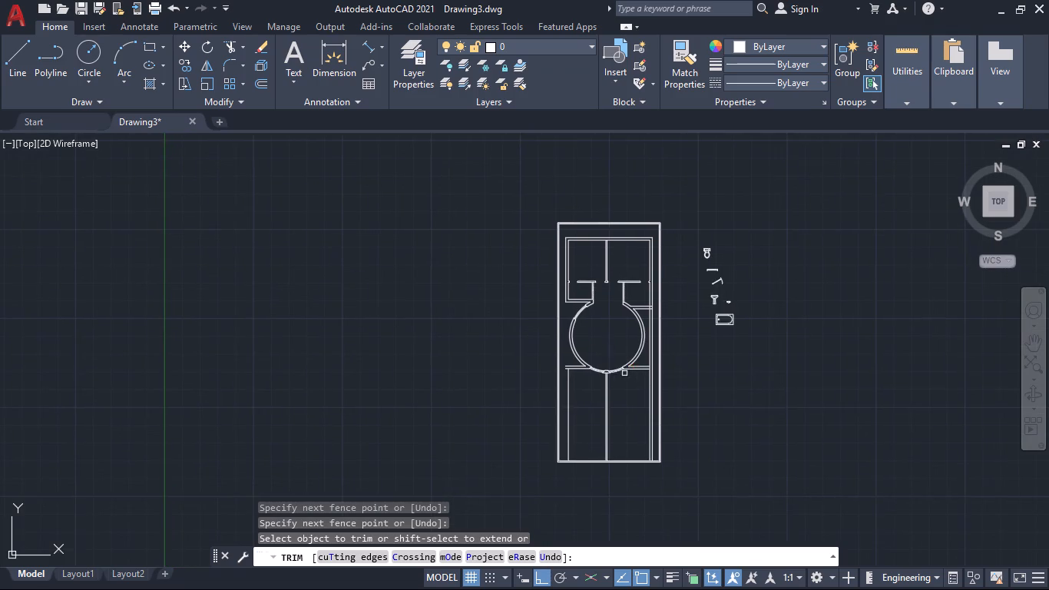
Extend the southeast partition's south line to the east wall's outer line.
scroll(645, 381, up, 3)
scroll(383, 398, down, 2)
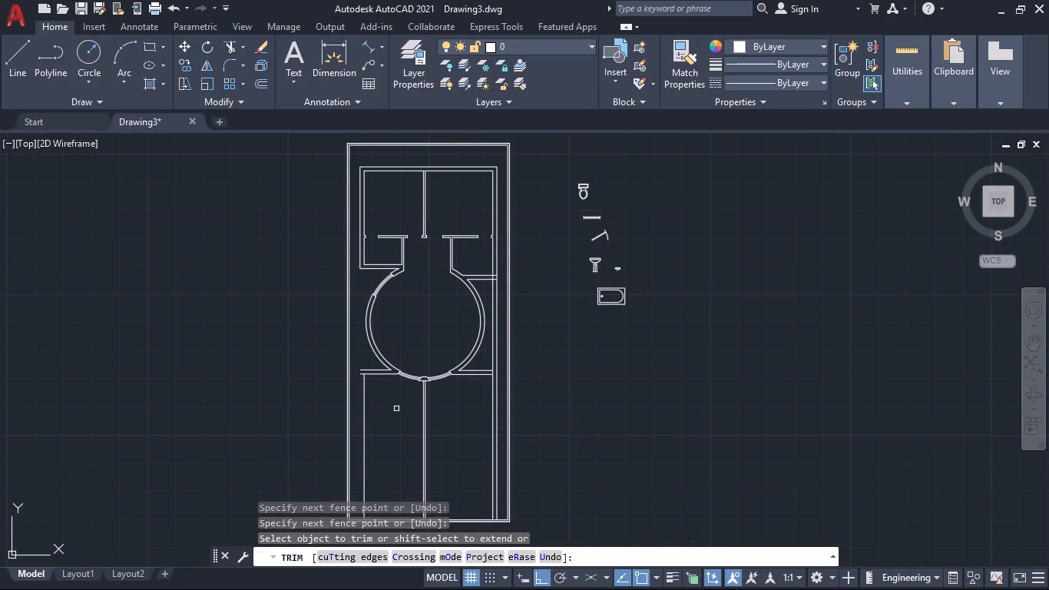
middle_drag(386, 428, 383, 396)
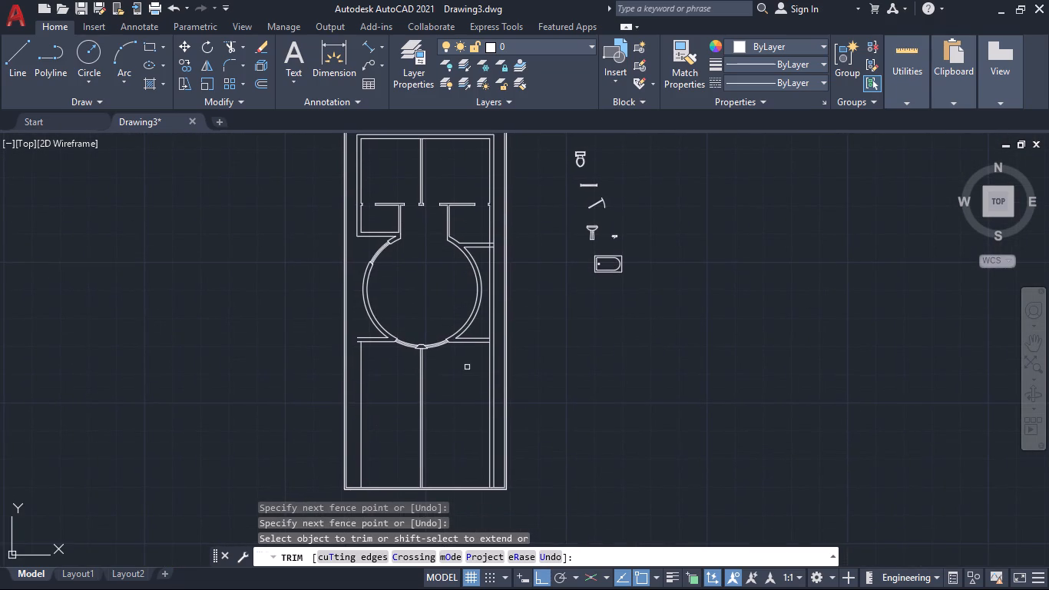
scroll(456, 366, up, 2)
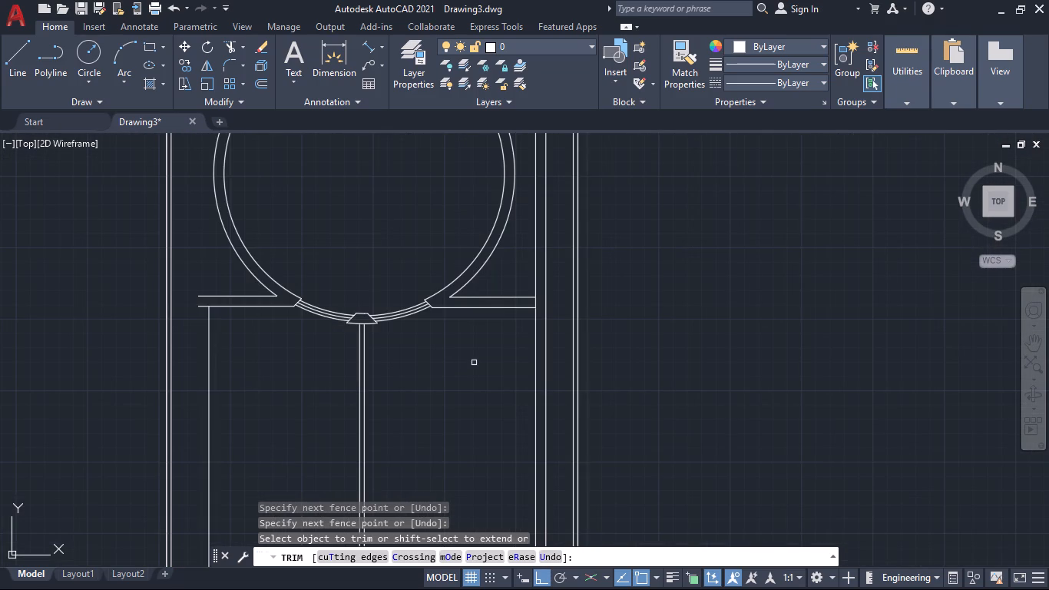
middle_drag(499, 346, 493, 470)
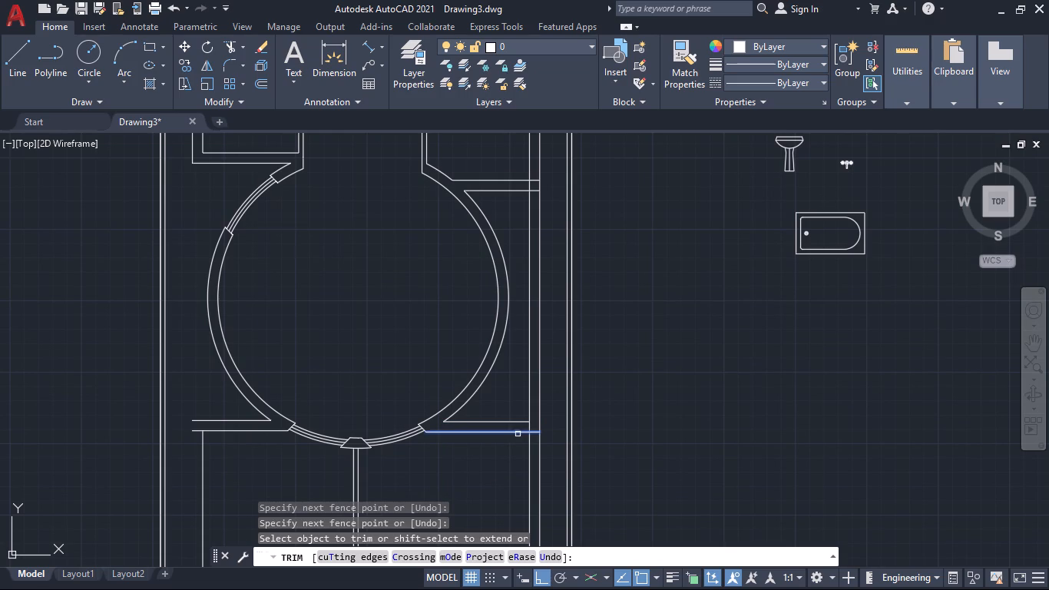
shift+click(518, 434)
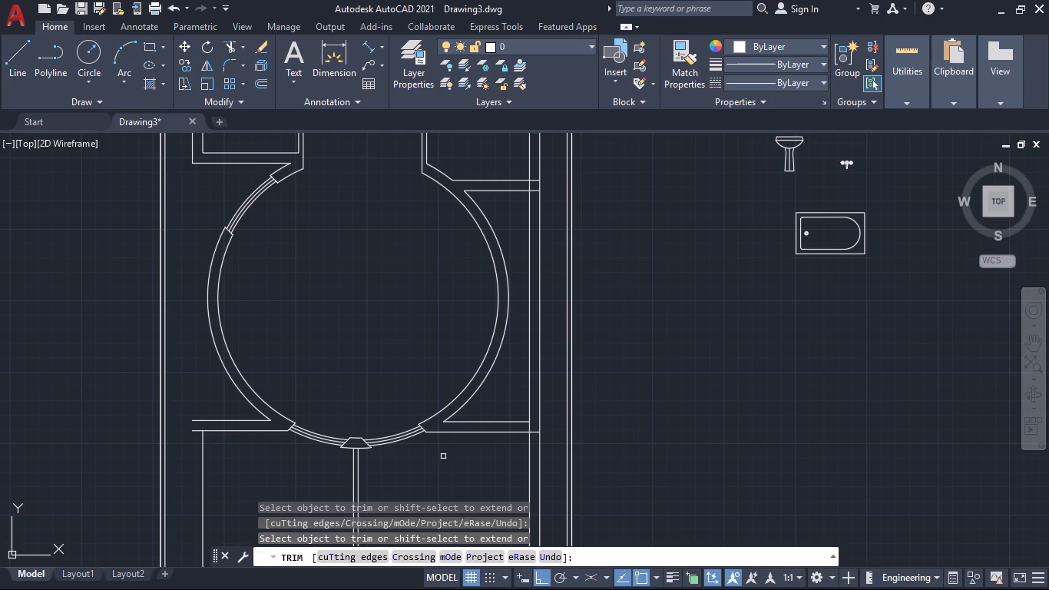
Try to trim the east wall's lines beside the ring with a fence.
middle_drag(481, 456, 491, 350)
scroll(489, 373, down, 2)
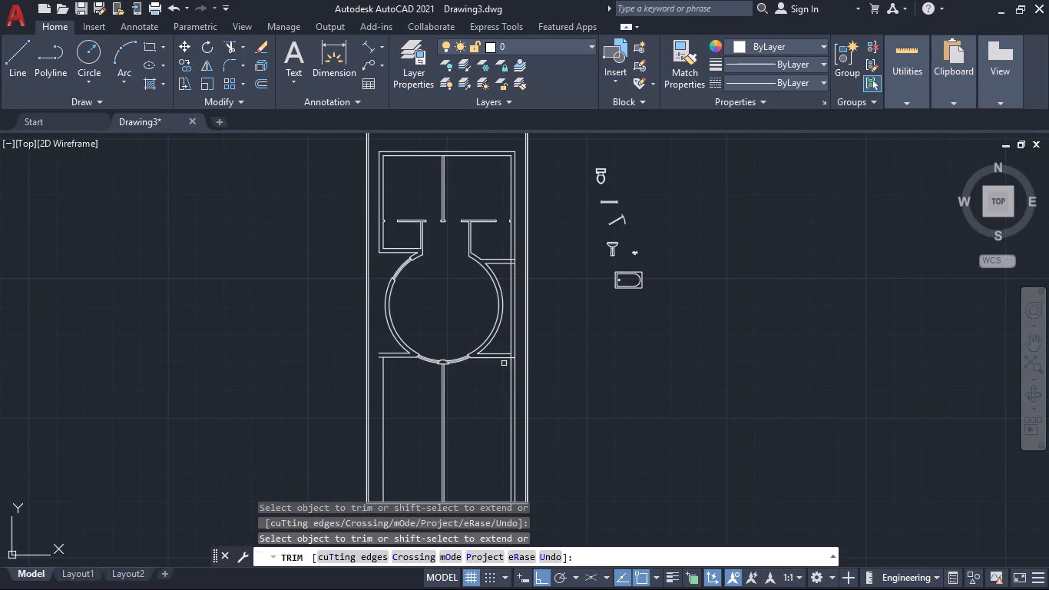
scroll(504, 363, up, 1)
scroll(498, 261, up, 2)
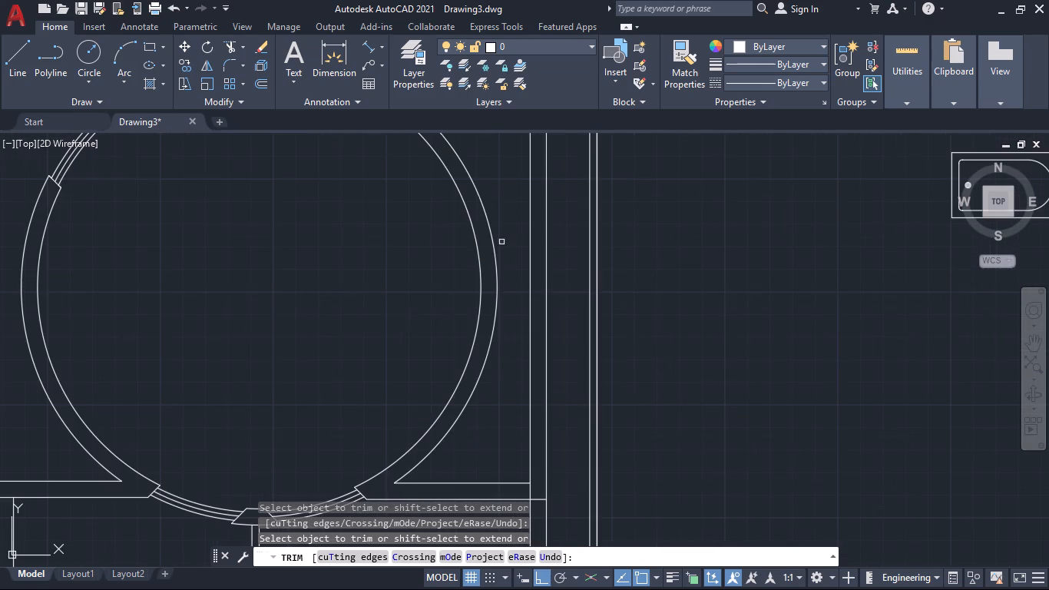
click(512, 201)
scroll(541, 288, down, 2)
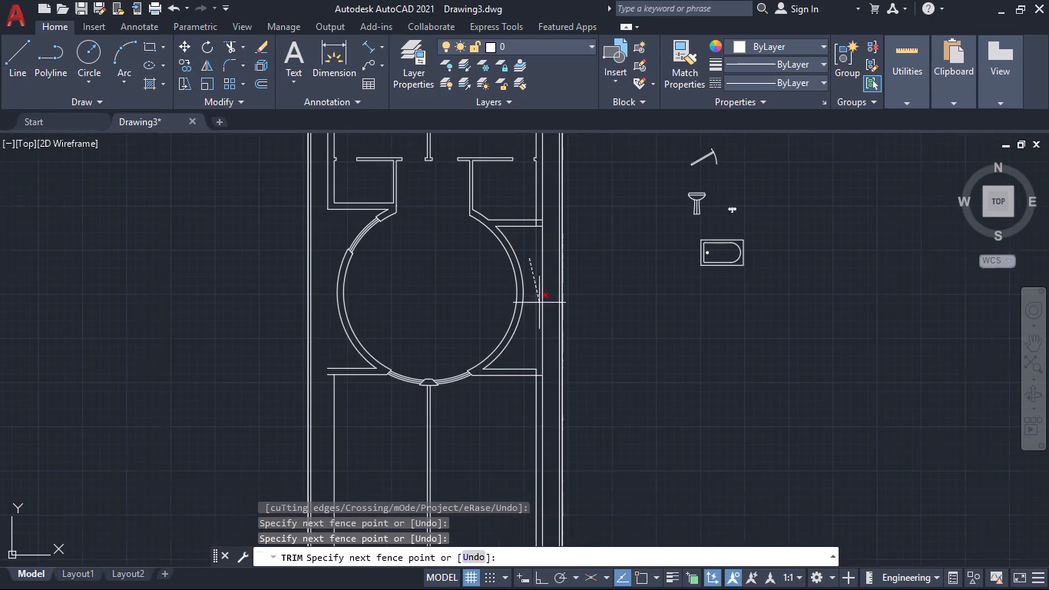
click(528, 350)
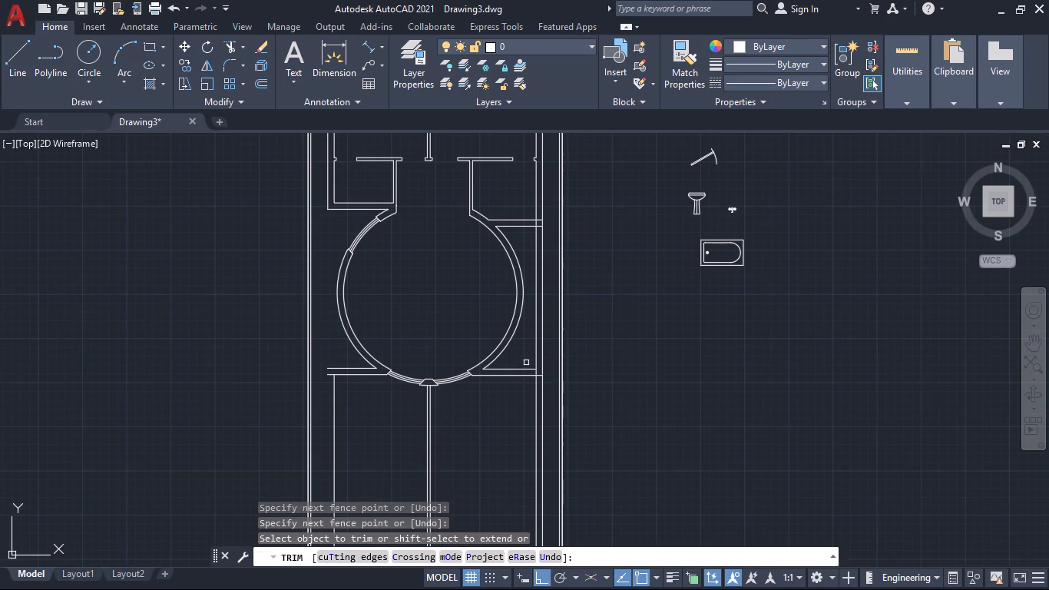
Extend the southeast partition's north line to the east wall's outer line.
shift+click(528, 368)
Trim away the east wall's two lines beside the ring, between the northeast and southeast partitions.
click(531, 307)
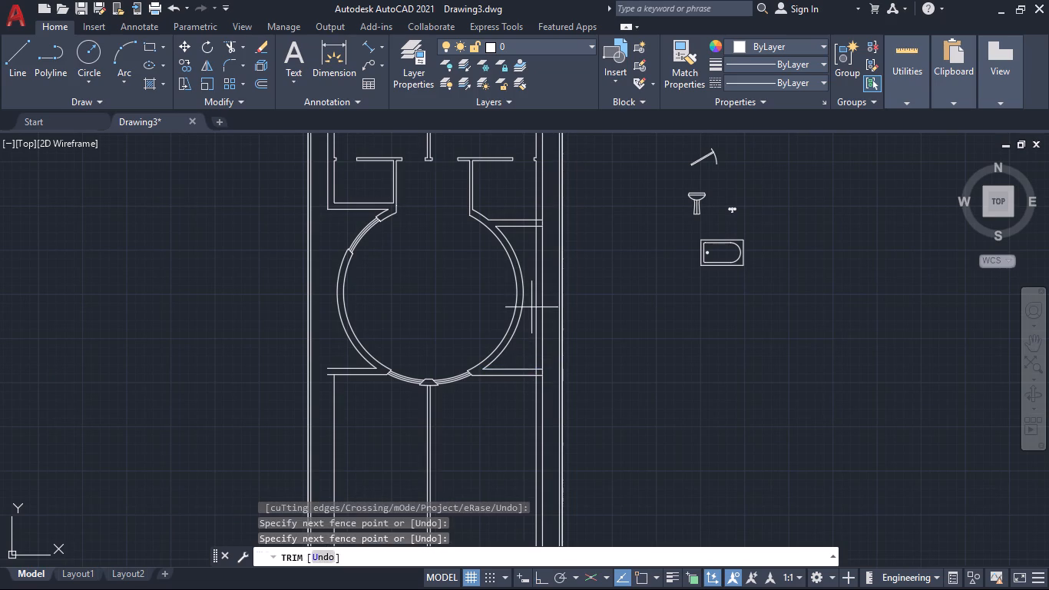
click(544, 336)
Trim the overlapping line ends within the east wall's thickness at the northeast partition's corner.
middle_drag(547, 257, 554, 374)
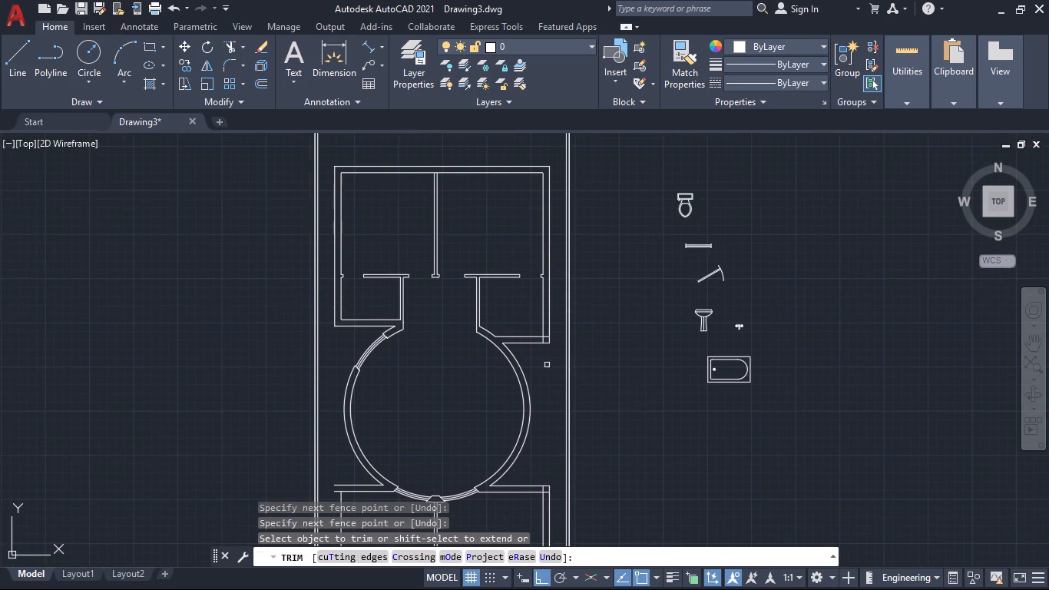
scroll(541, 347, up, 3)
click(531, 317)
click(560, 289)
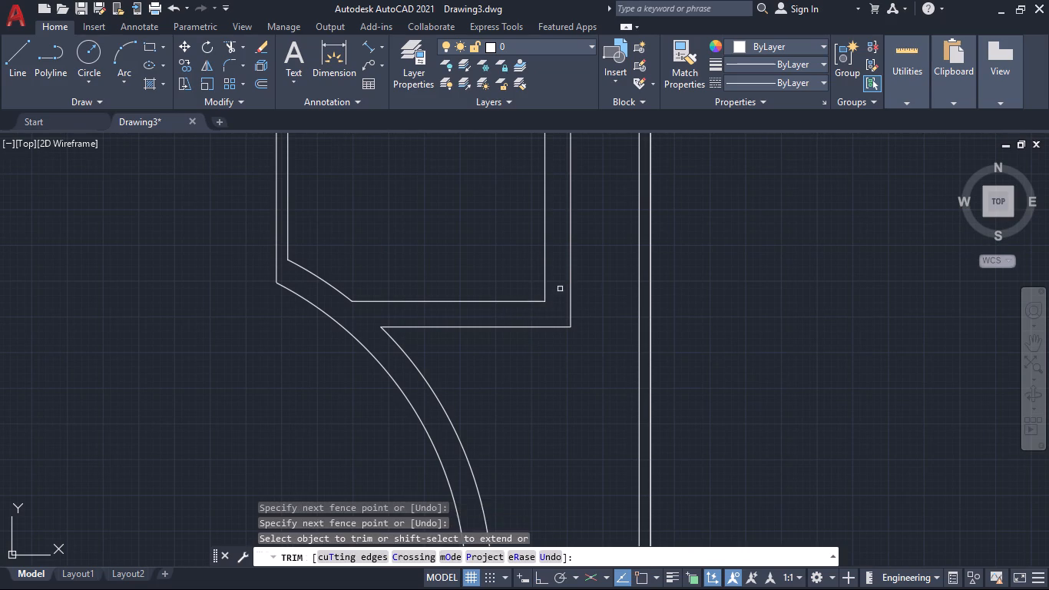
Trim the overlapping line ends within the east wall's thickness at the southeast partition's corner.
scroll(541, 358, down, 2)
middle_drag(546, 393, 558, 466)
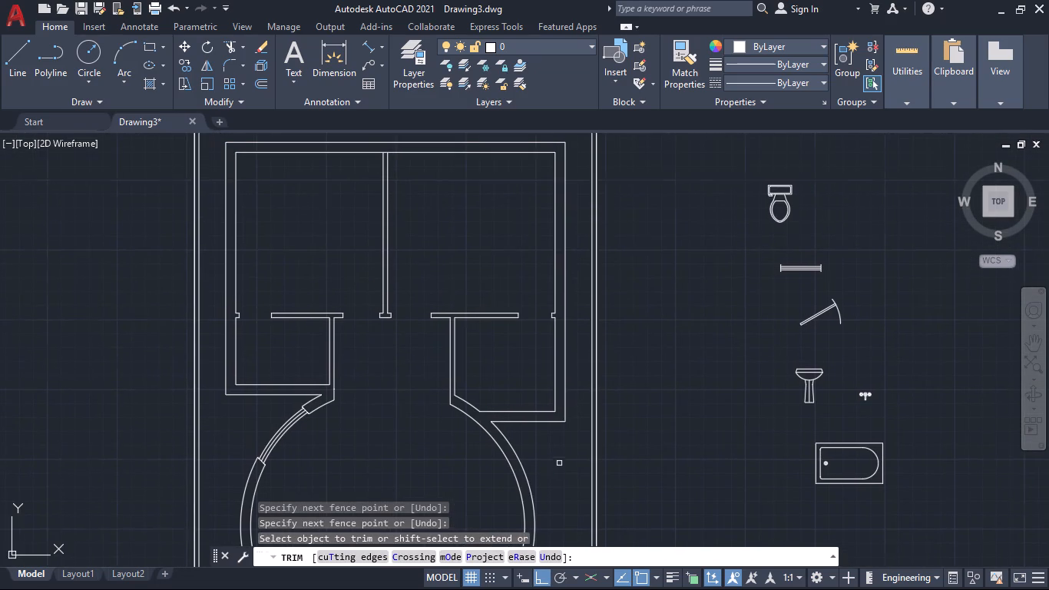
scroll(560, 463, down, 1)
middle_drag(562, 464, 597, 277)
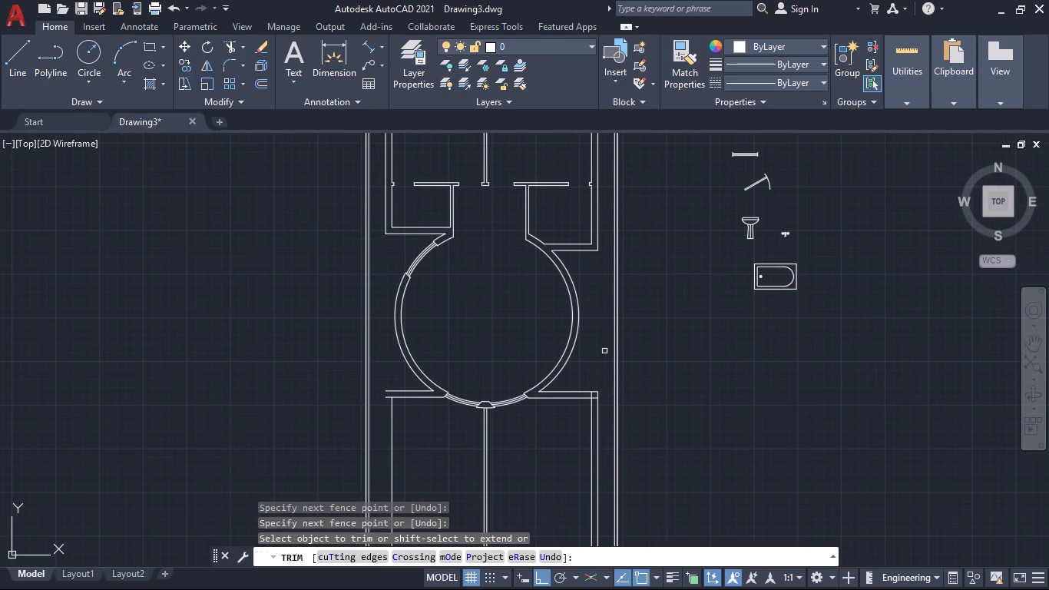
middle_drag(604, 362, 627, 309)
scroll(608, 350, up, 3)
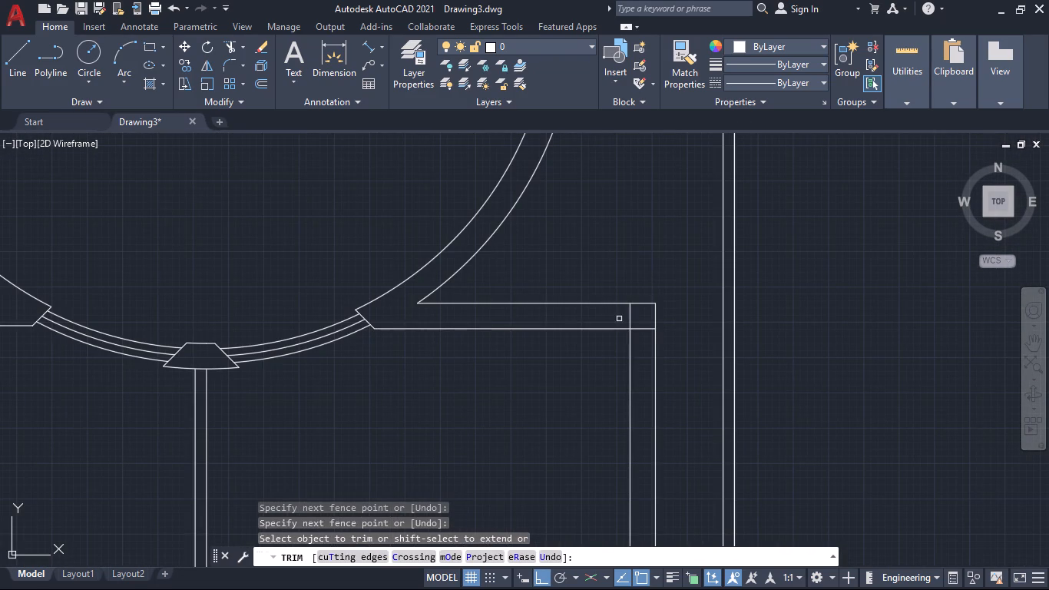
click(621, 319)
click(642, 333)
Offset the west wall's inner line below the southwest partition 9" outward.
scroll(595, 380, down, 2)
middle_drag(566, 422, 634, 350)
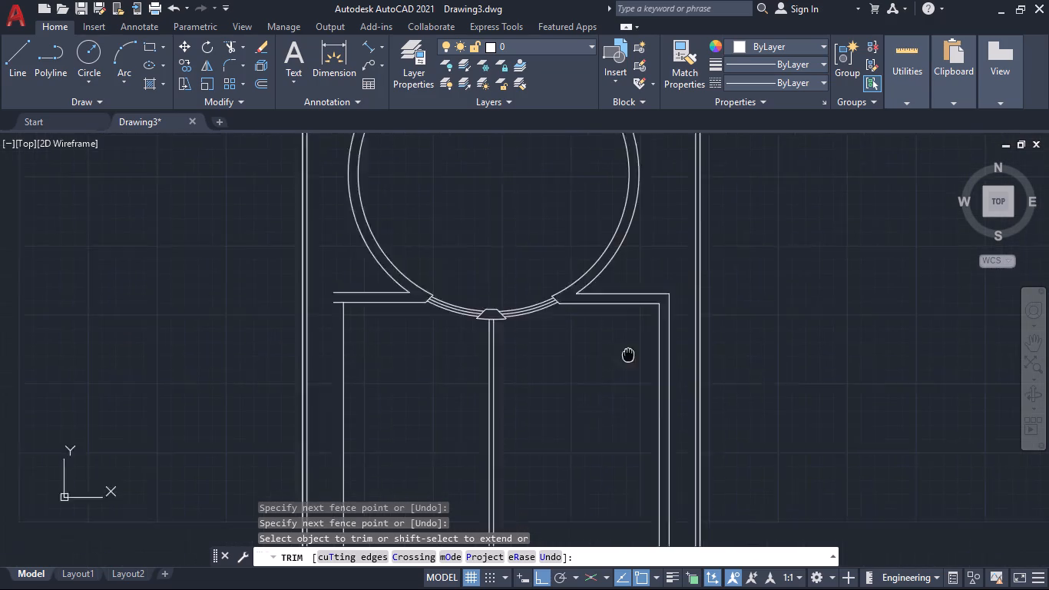
middle_drag(634, 350, 640, 344)
middle_drag(408, 381, 497, 293)
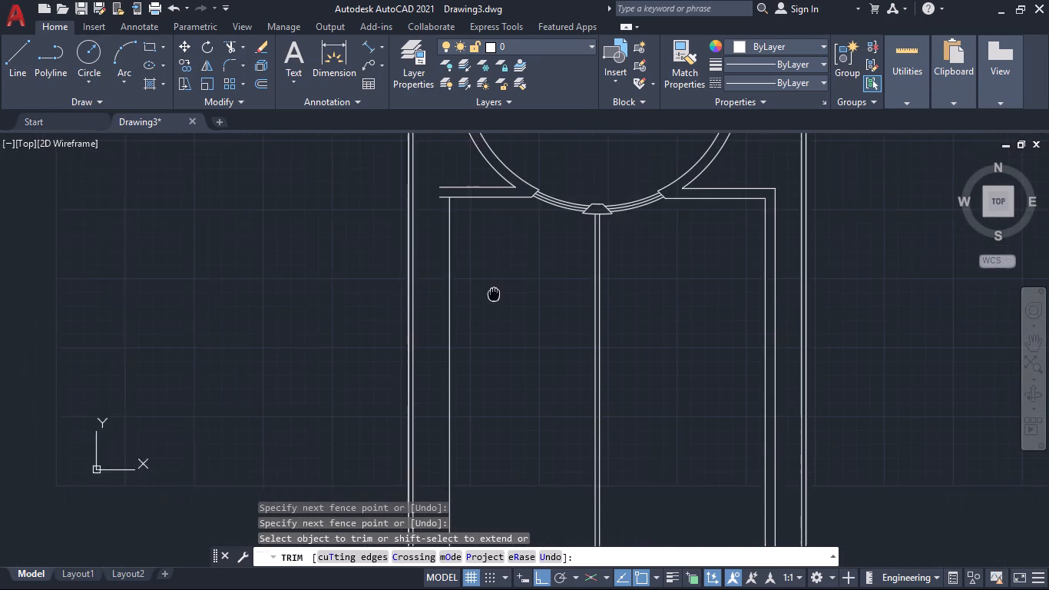
middle_drag(497, 293, 501, 291)
scroll(504, 329, down, 2)
middle_drag(519, 353, 504, 386)
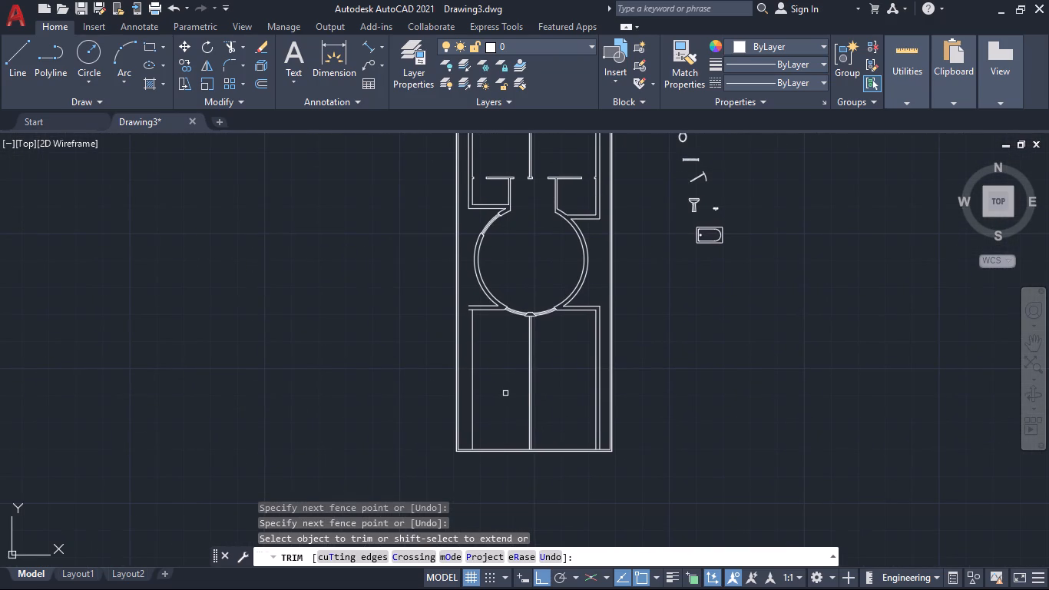
key(Escape)
key(o)
key(Return)
key(3)
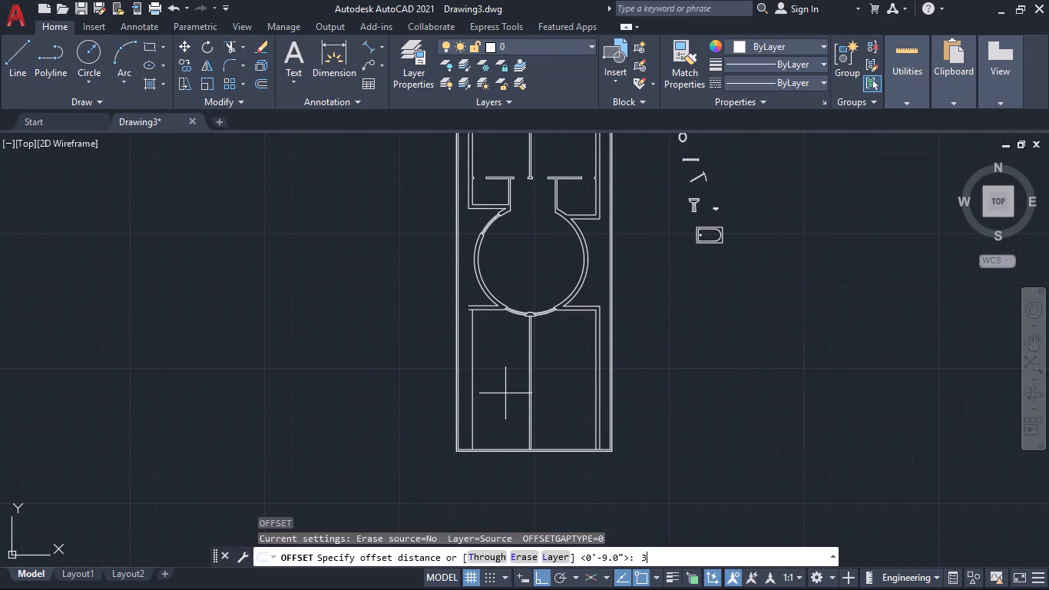
key(BackSpace)
text(9")
key(Return)
click(472, 367)
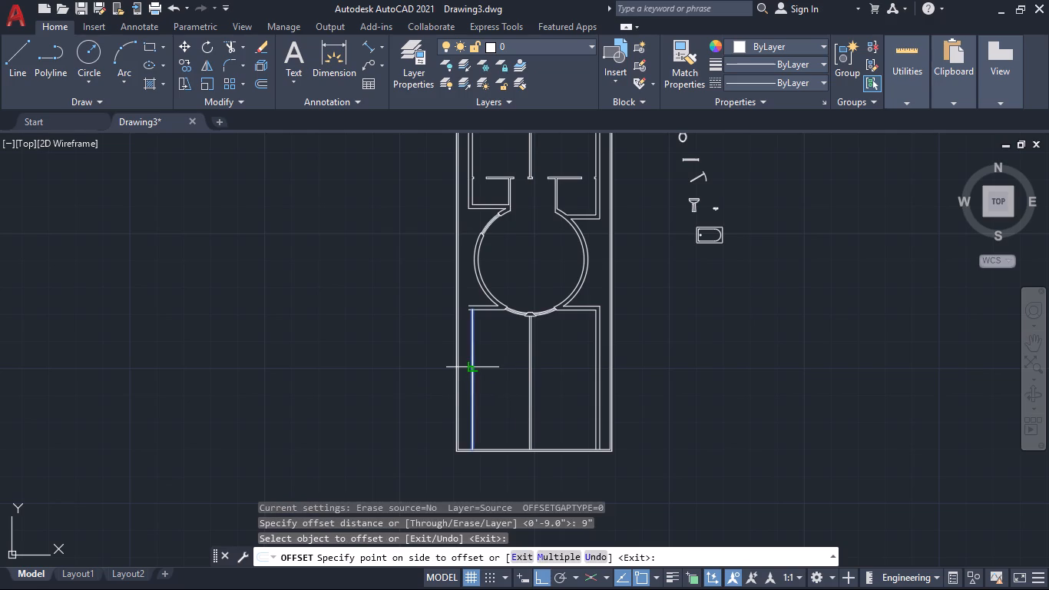
click(462, 367)
scroll(472, 323, up, 2)
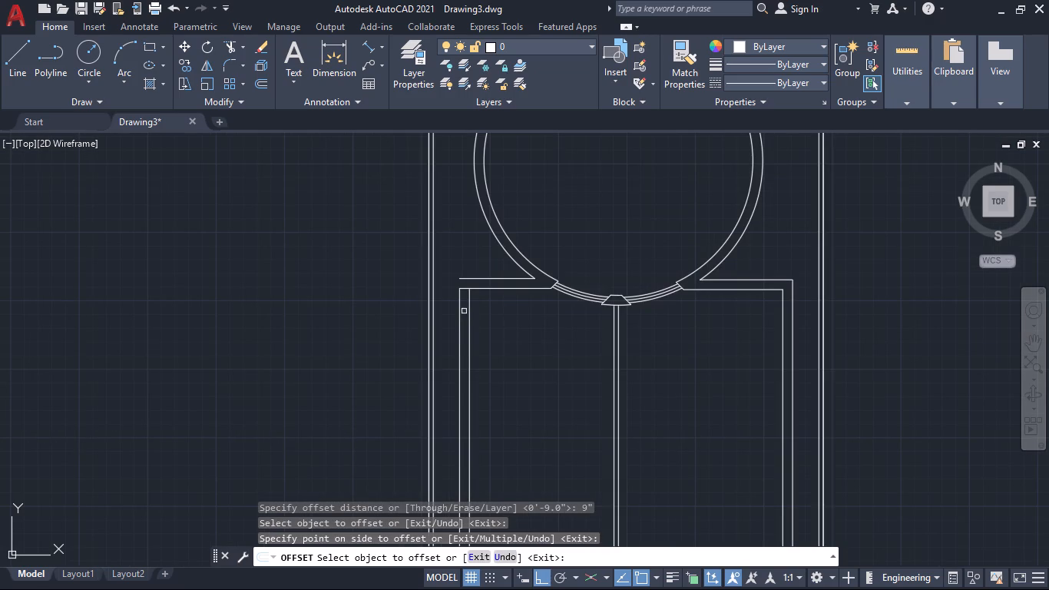
key(Escape)
Extend the west wall's outer offset line to the southwest partition's north line and trim the south line's end within the wall.
key(t)
key(r)
key(Return)
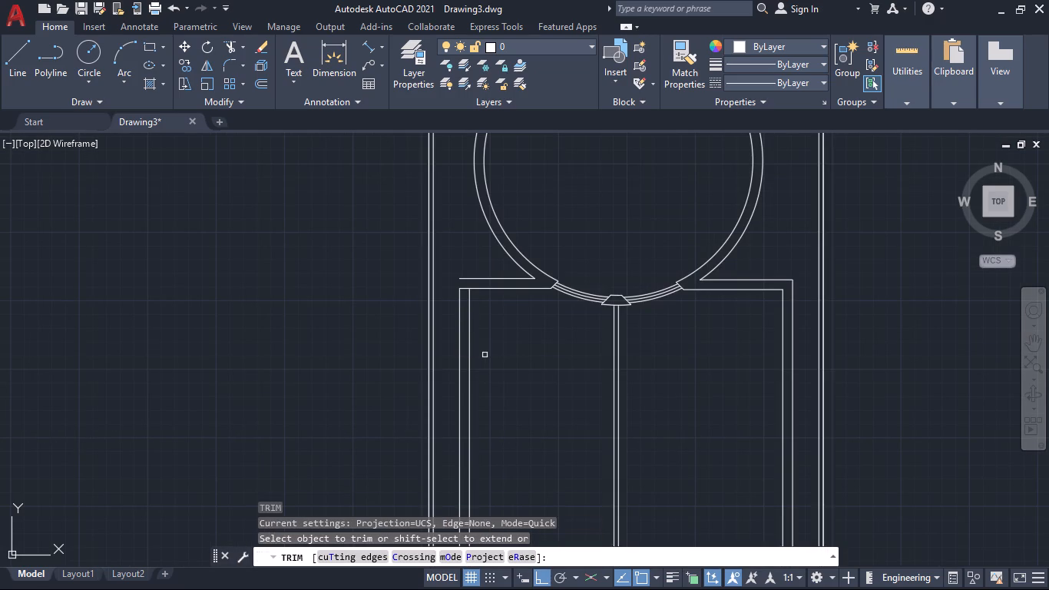
shift+click(459, 318)
click(465, 289)
scroll(529, 357, down, 2)
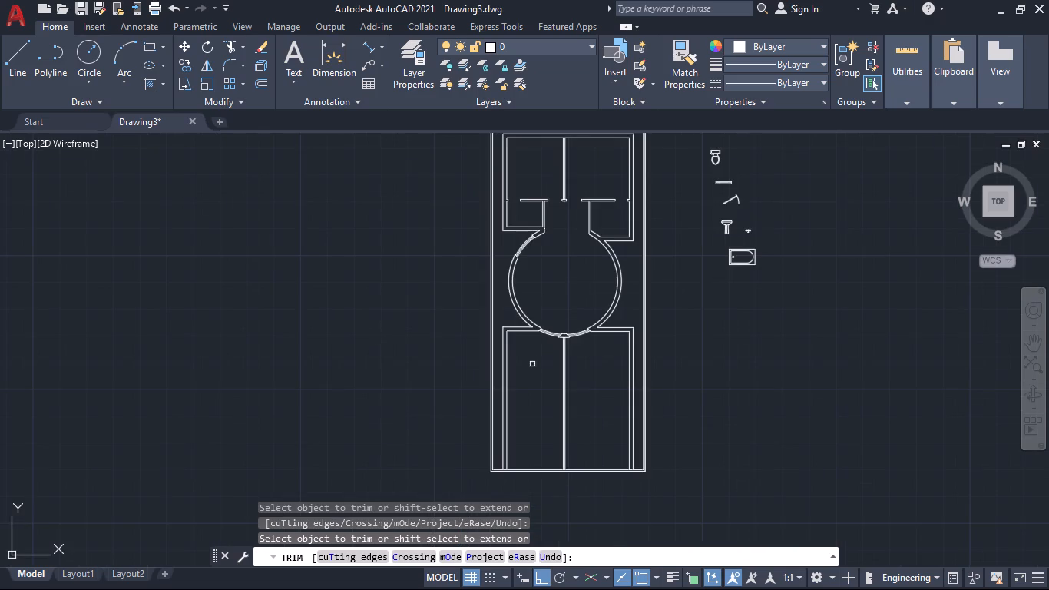
Examine the wall corners, the ring junctions and the central partition of the southern rooms.
middle_drag(538, 388, 494, 427)
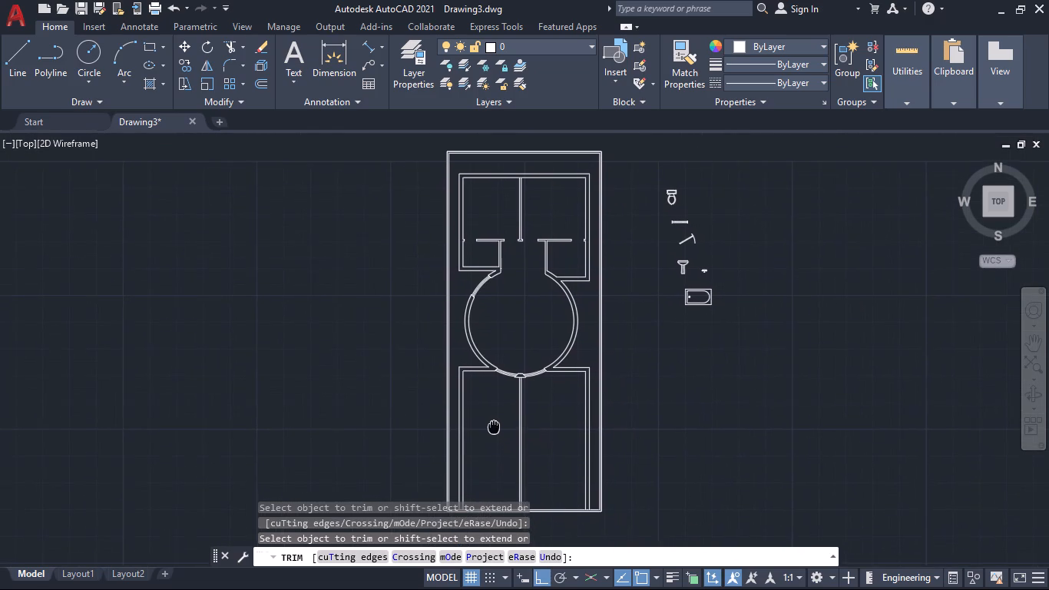
middle_drag(494, 427, 486, 436)
middle_drag(553, 437, 554, 436)
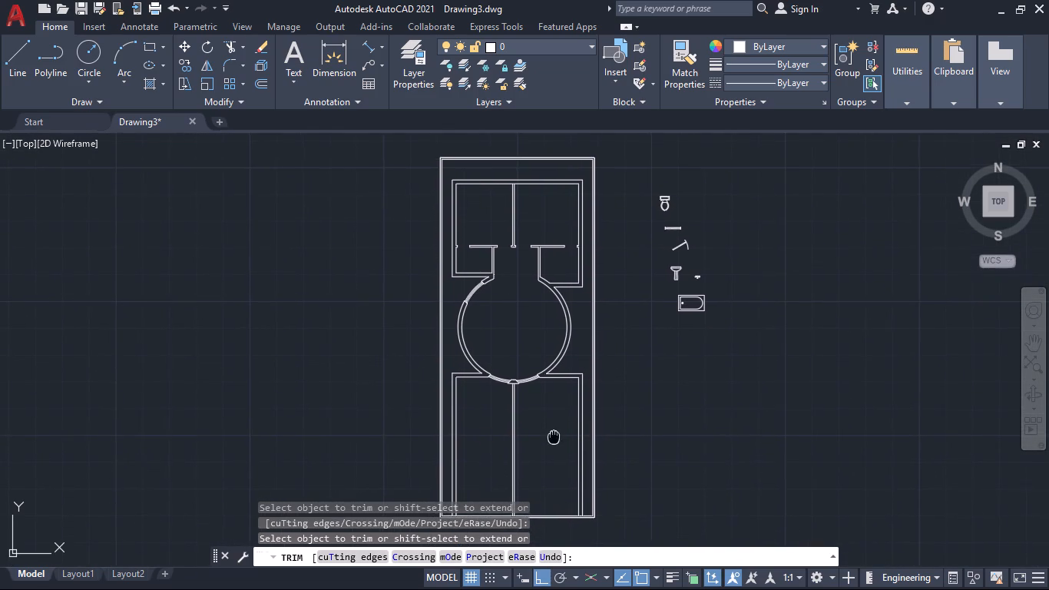
middle_drag(554, 436, 579, 368)
scroll(564, 376, up, 2)
middle_drag(571, 302, 574, 353)
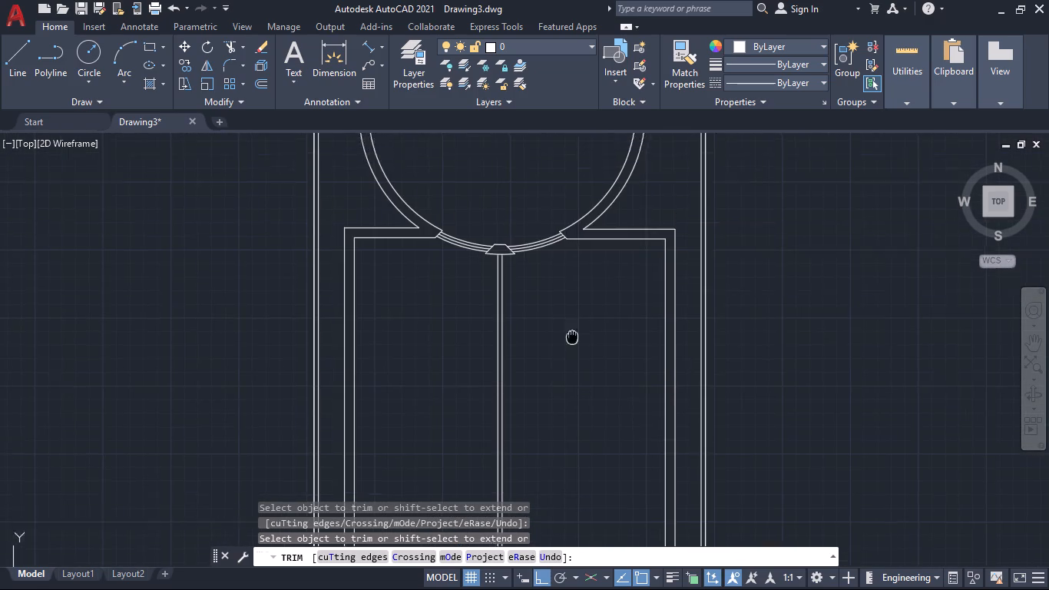
middle_drag(574, 353, 589, 474)
scroll(591, 473, down, 1)
middle_drag(588, 475, 584, 382)
scroll(584, 383, up, 1)
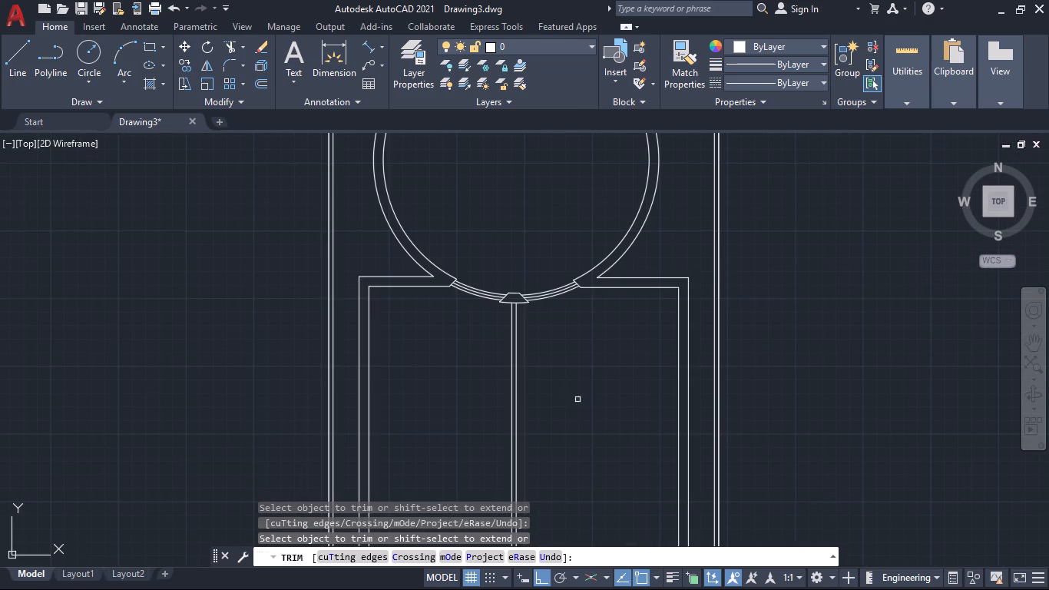
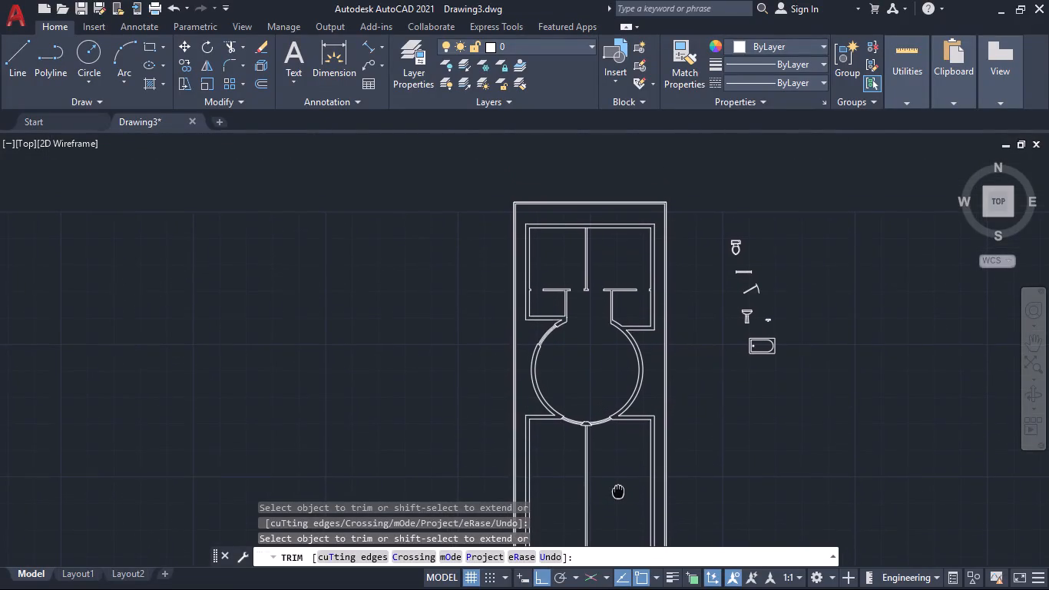
Examine the floor plan's walls around the circular room and in the two lower rooms.
scroll(574, 323, up, 2)
middle_drag(601, 342, 601, 373)
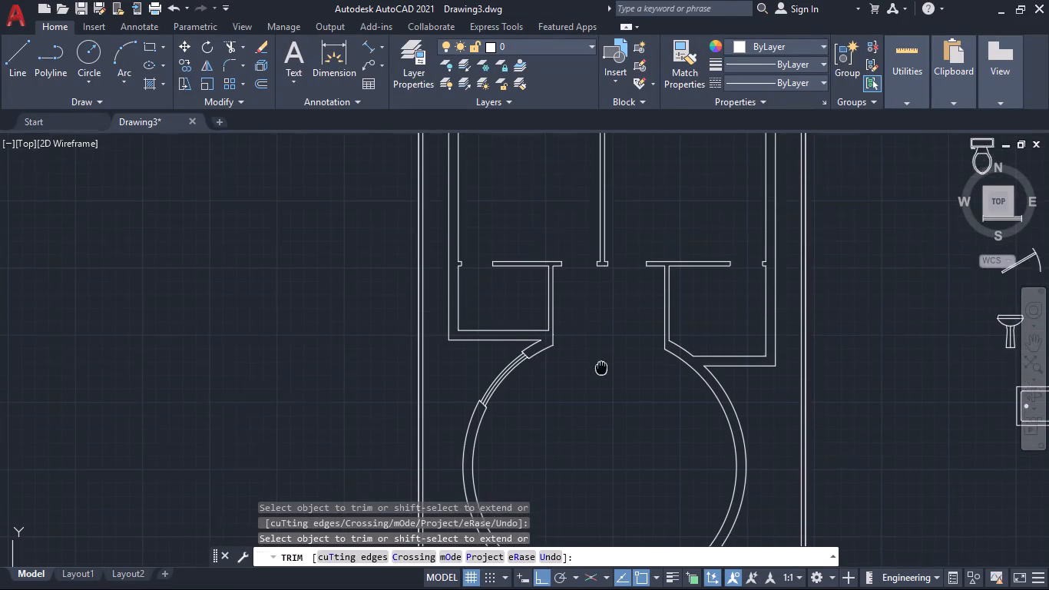
middle_drag(601, 373, 558, 288)
middle_drag(827, 303, 725, 332)
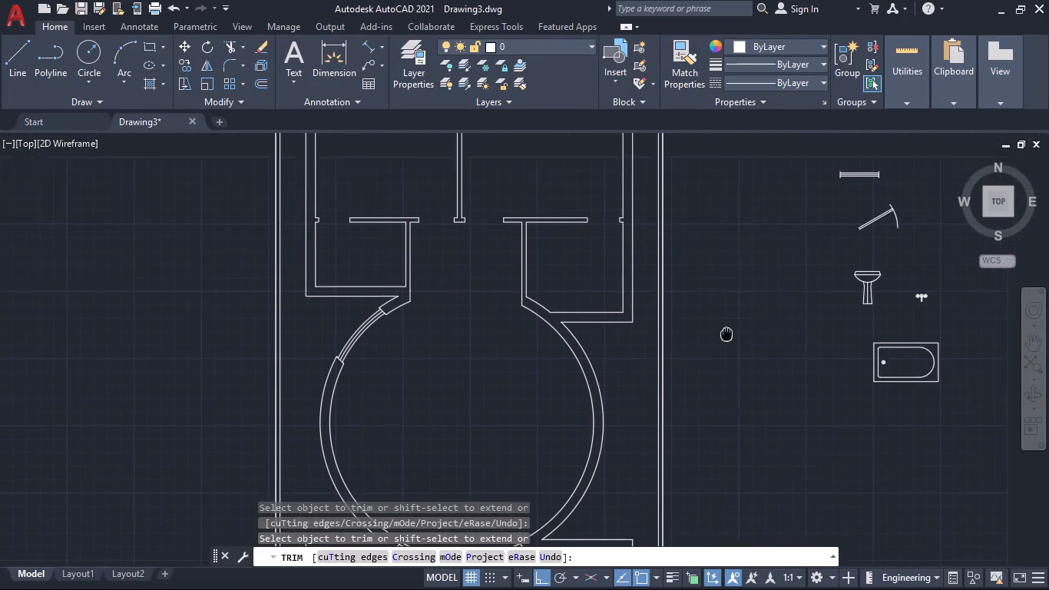
middle_drag(725, 332, 776, 171)
scroll(837, 311, down, 2)
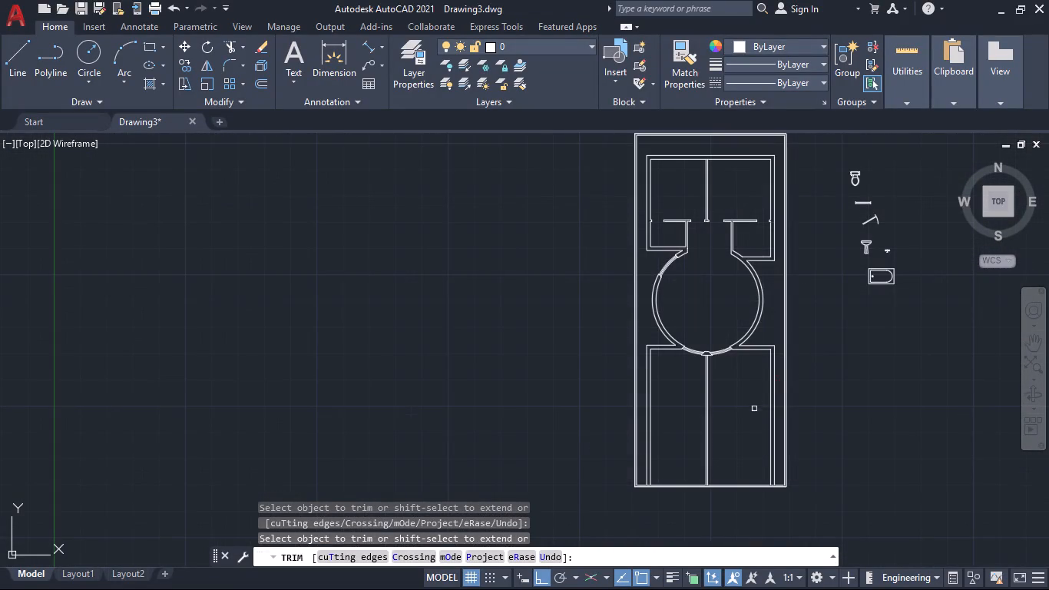
scroll(734, 353, up, 2)
middle_drag(724, 380, 740, 429)
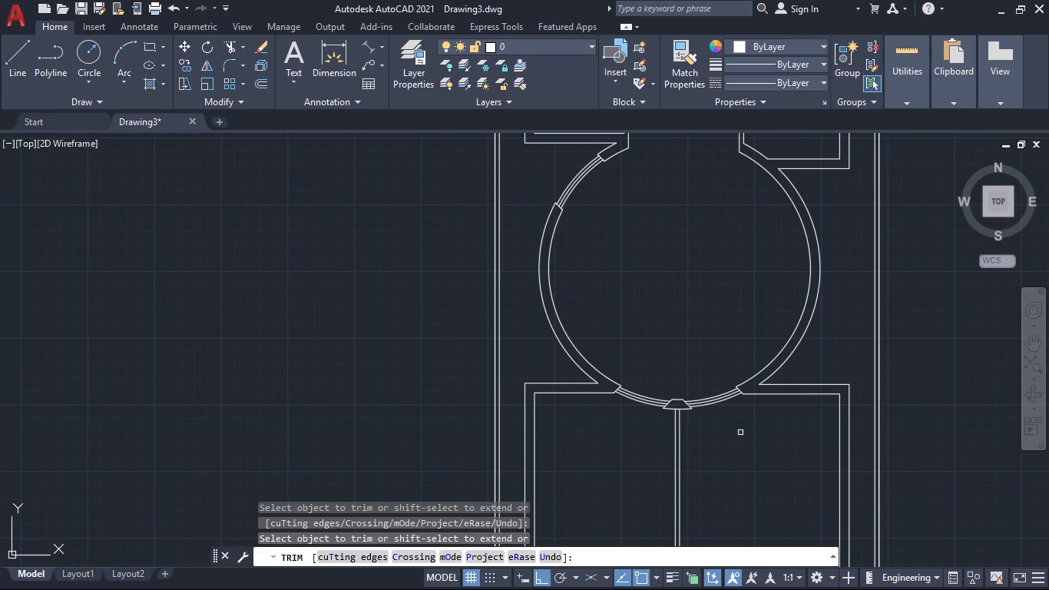
middle_drag(750, 471, 740, 258)
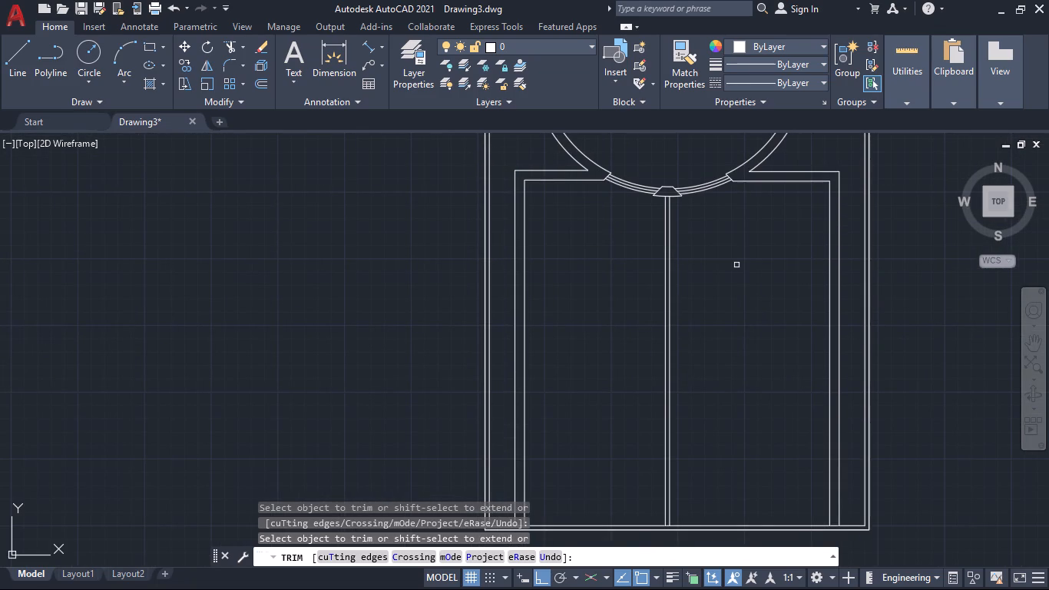
scroll(738, 284, down, 1)
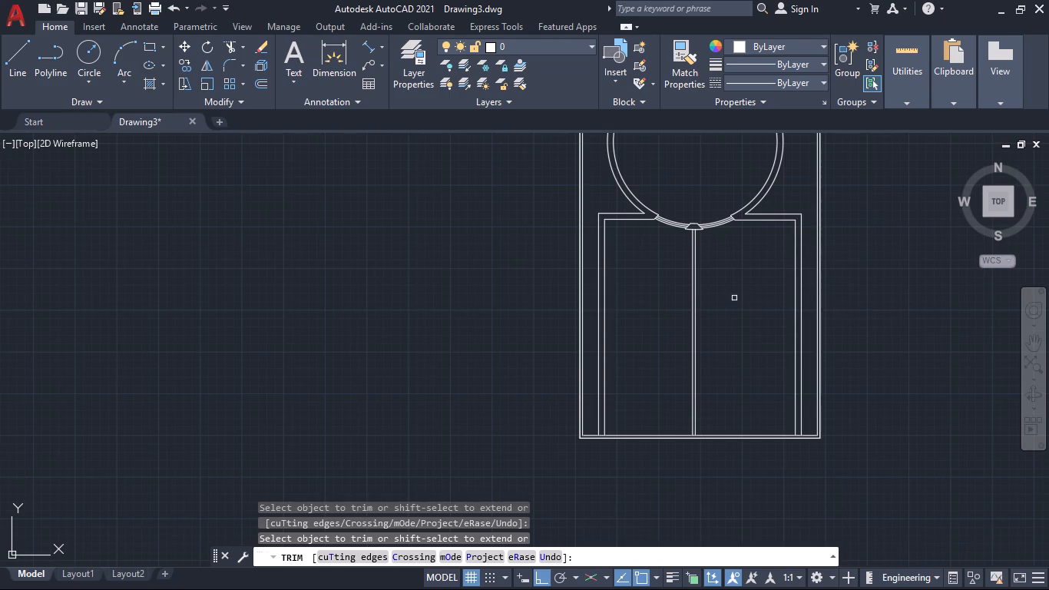
middle_drag(734, 298, 657, 294)
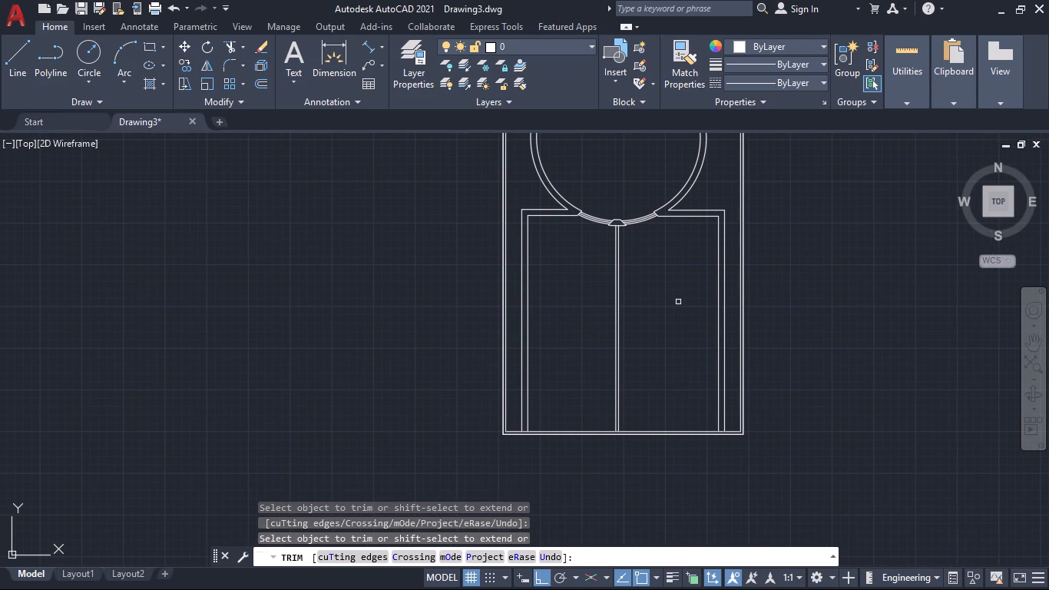
middle_drag(680, 301, 674, 458)
scroll(673, 454, down, 1)
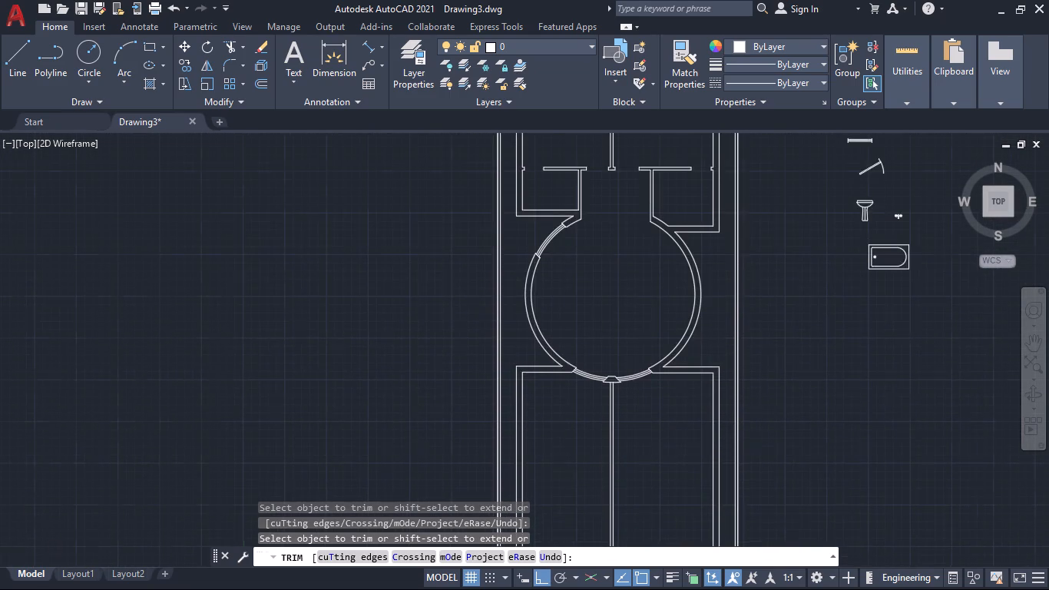
scroll(673, 454, down, 1)
middle_drag(670, 455, 678, 401)
scroll(676, 413, up, 2)
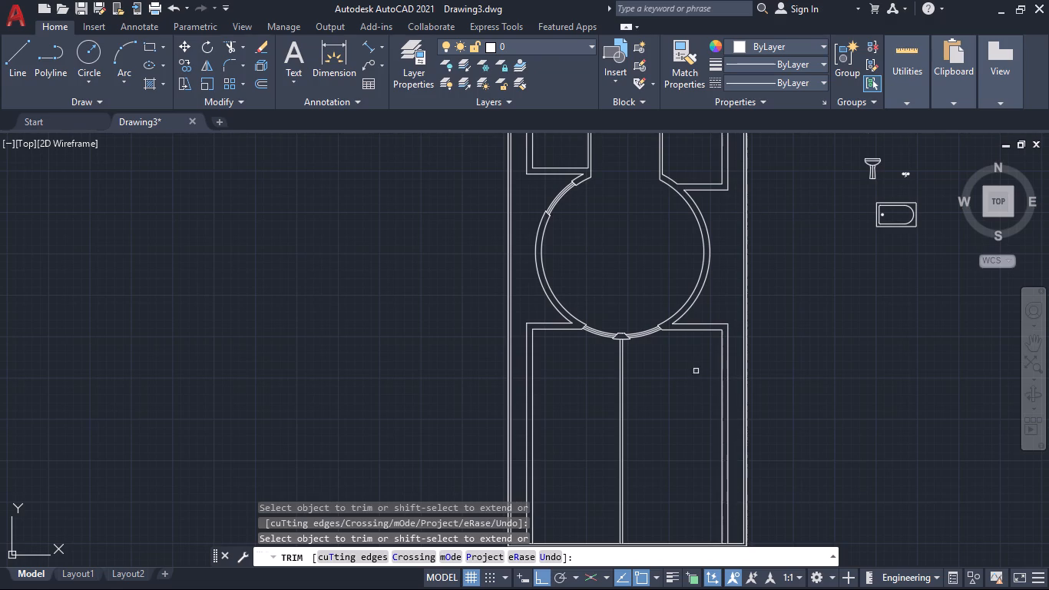
scroll(693, 409, down, 1)
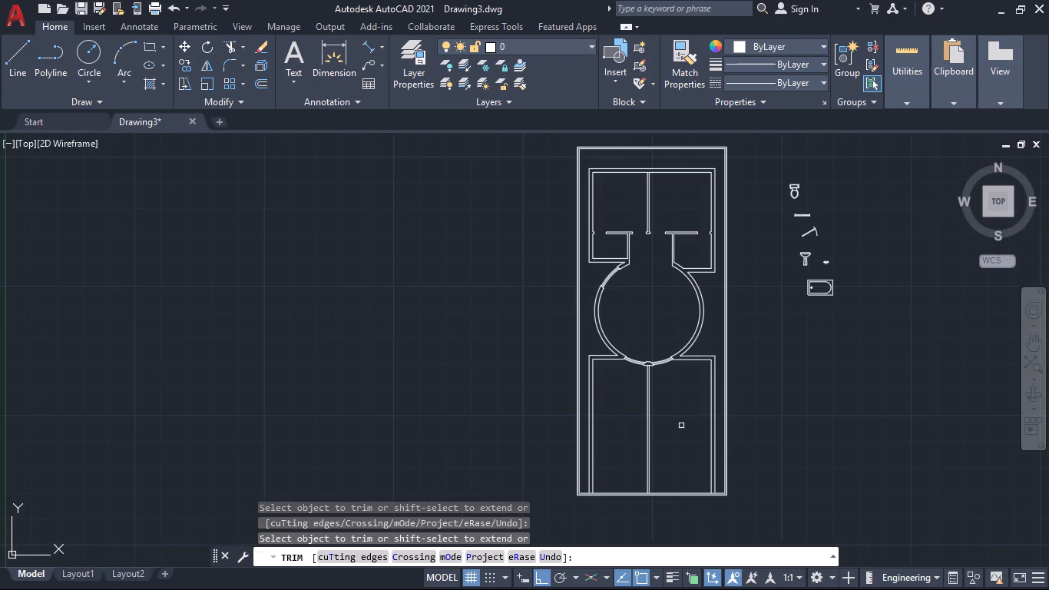
middle_drag(682, 426, 713, 447)
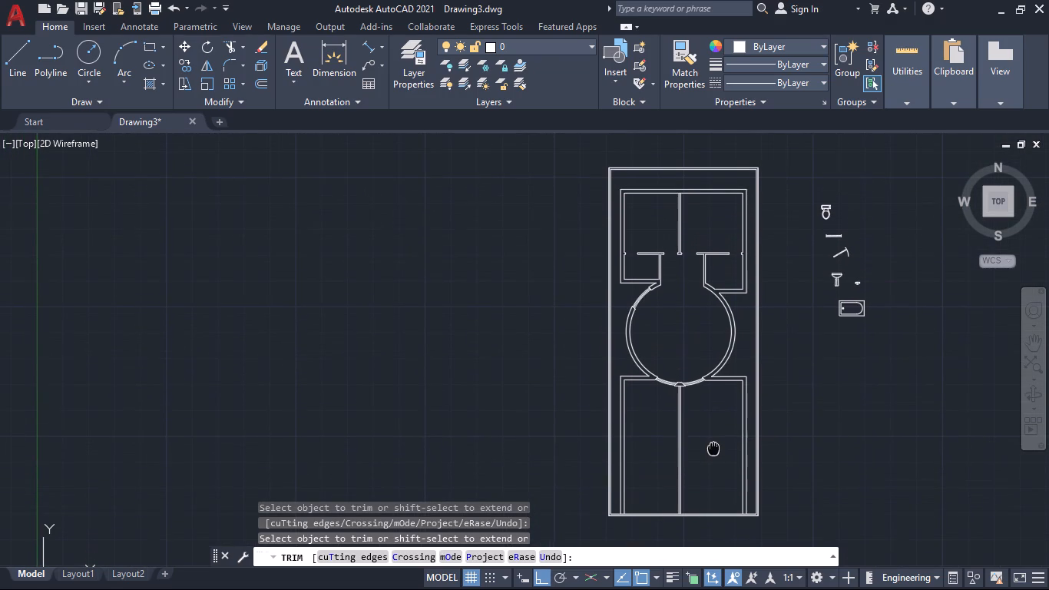
middle_drag(713, 447, 713, 449)
Extend the lower-right room's two horizontal top wall lines to the outer wall, and trim the vertical wall piece between them.
scroll(720, 417, up, 1)
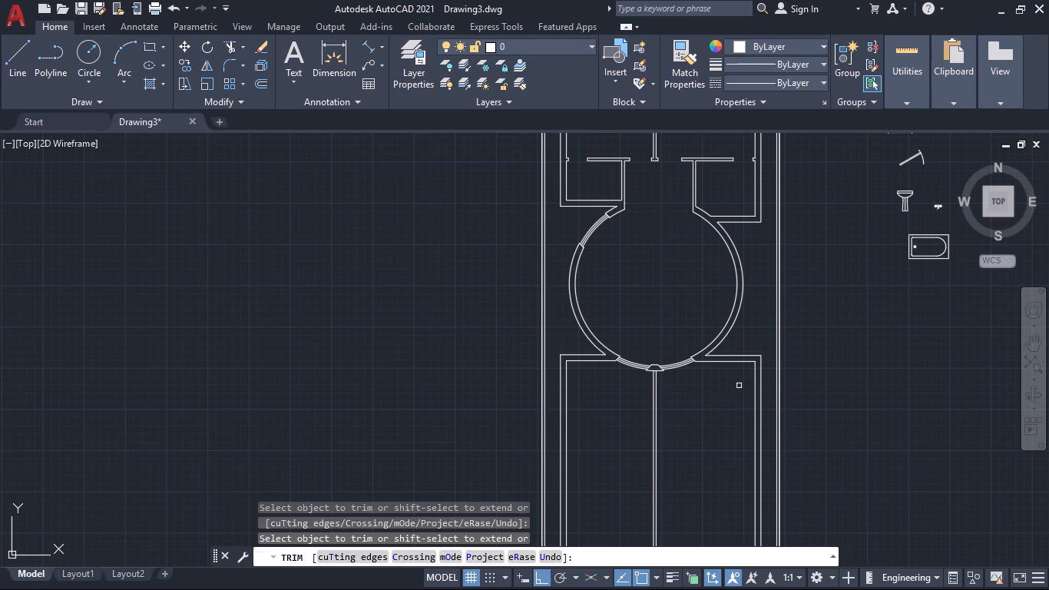
scroll(739, 386, up, 1)
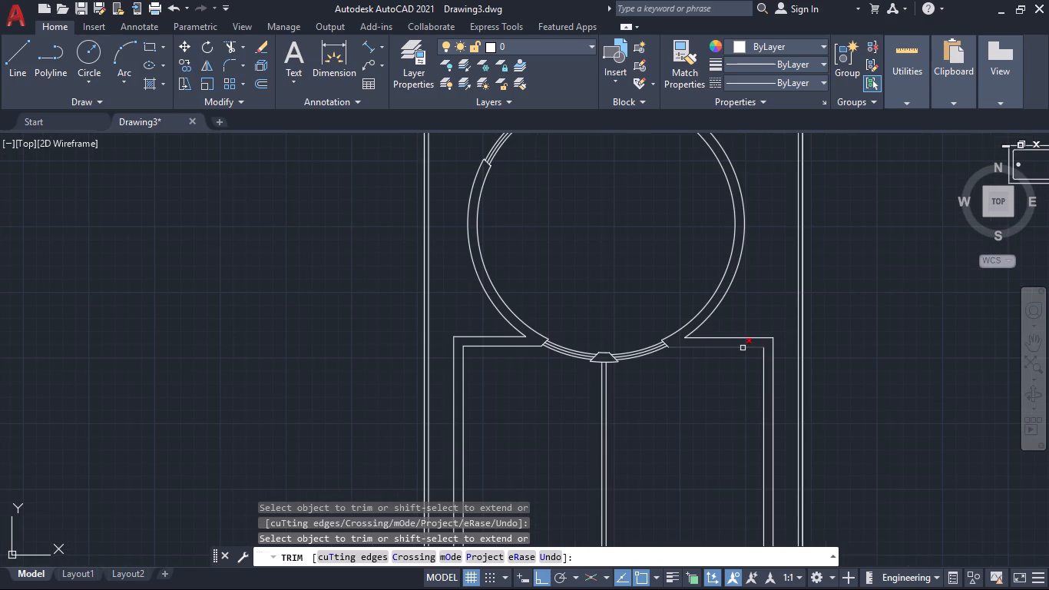
shift+click(745, 348)
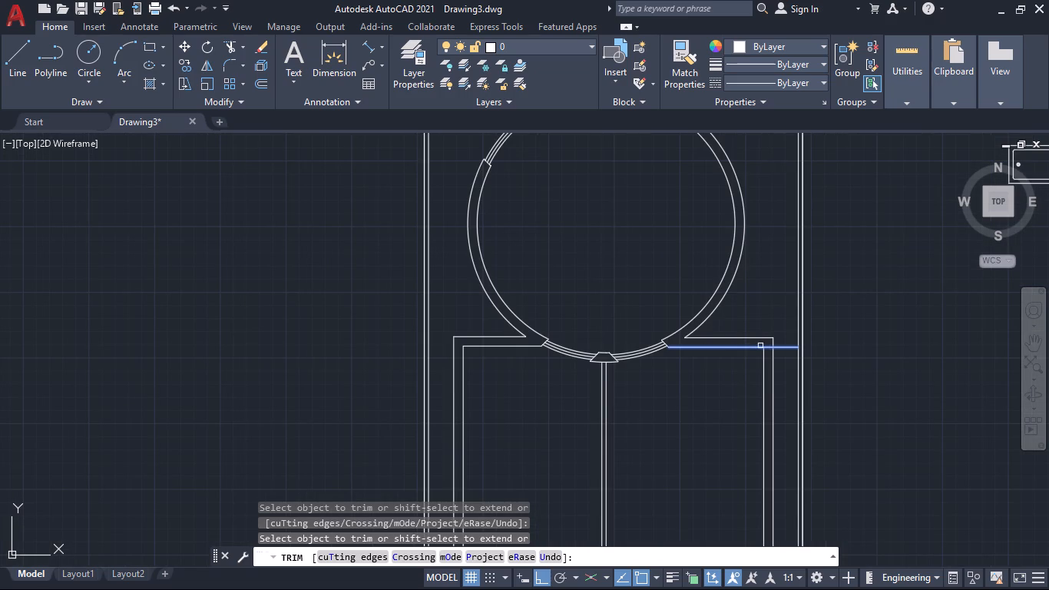
shift+click(769, 351)
shift+click(768, 328)
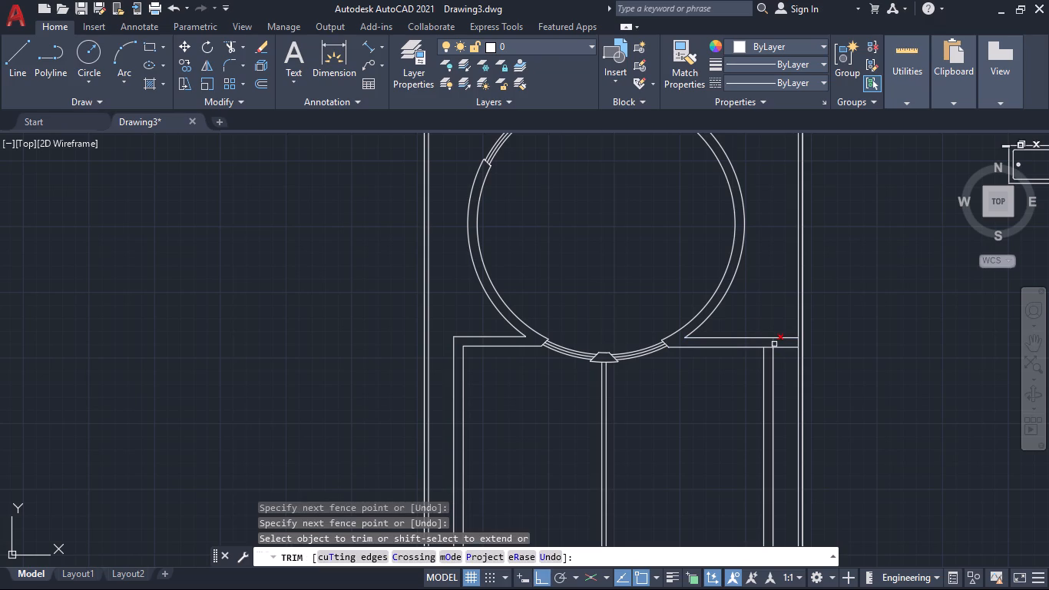
click(773, 344)
Trim away the two vertical inner wall lines beside the outer wall in the lower-right room.
scroll(761, 383, down, 1)
middle_drag(746, 401, 746, 399)
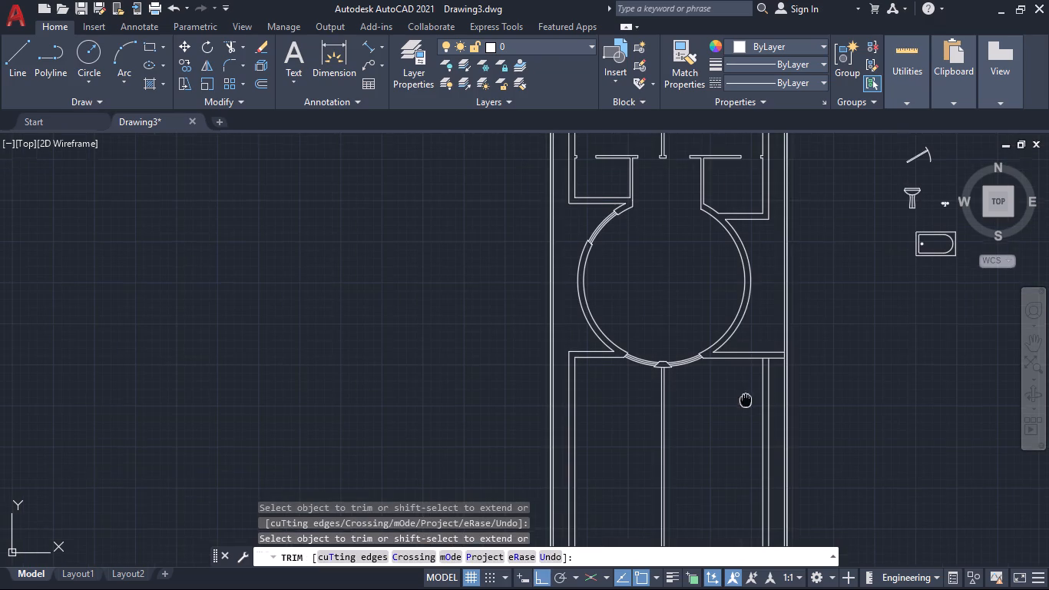
middle_drag(746, 399, 724, 364)
scroll(714, 352, down, 2)
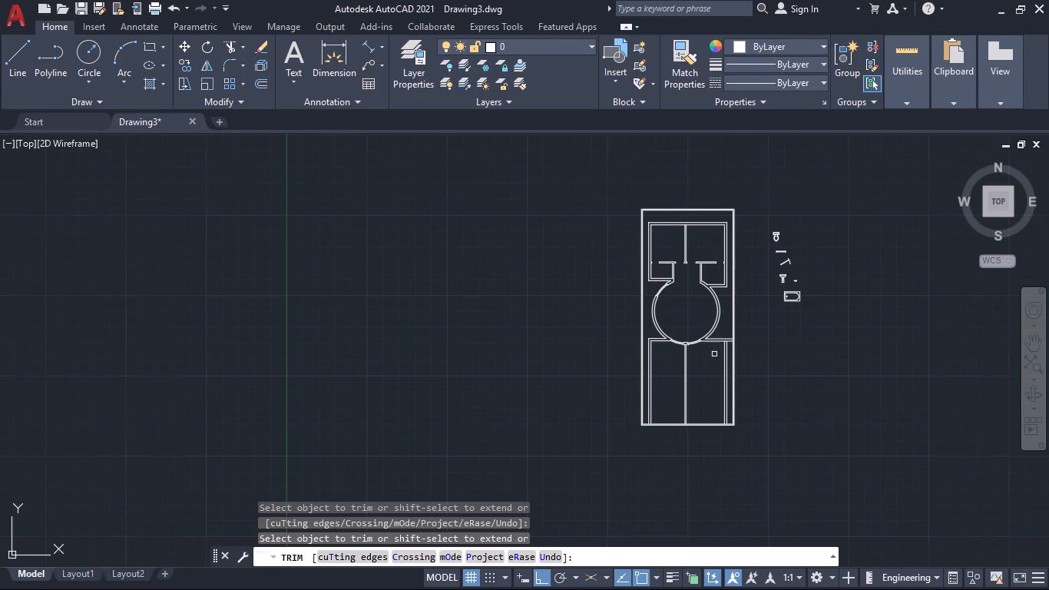
scroll(714, 348, up, 2)
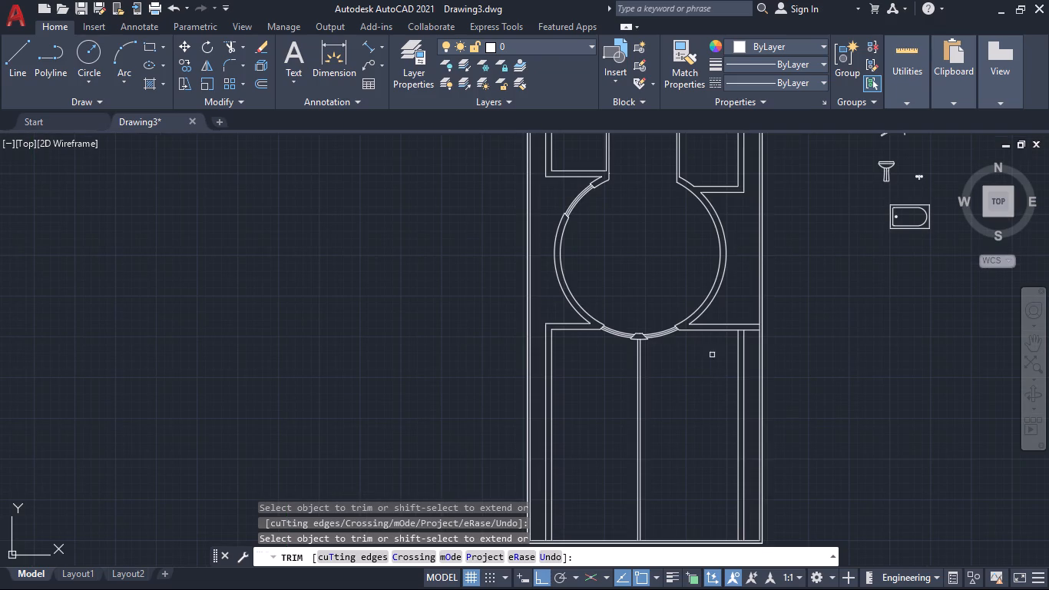
click(730, 348)
click(749, 351)
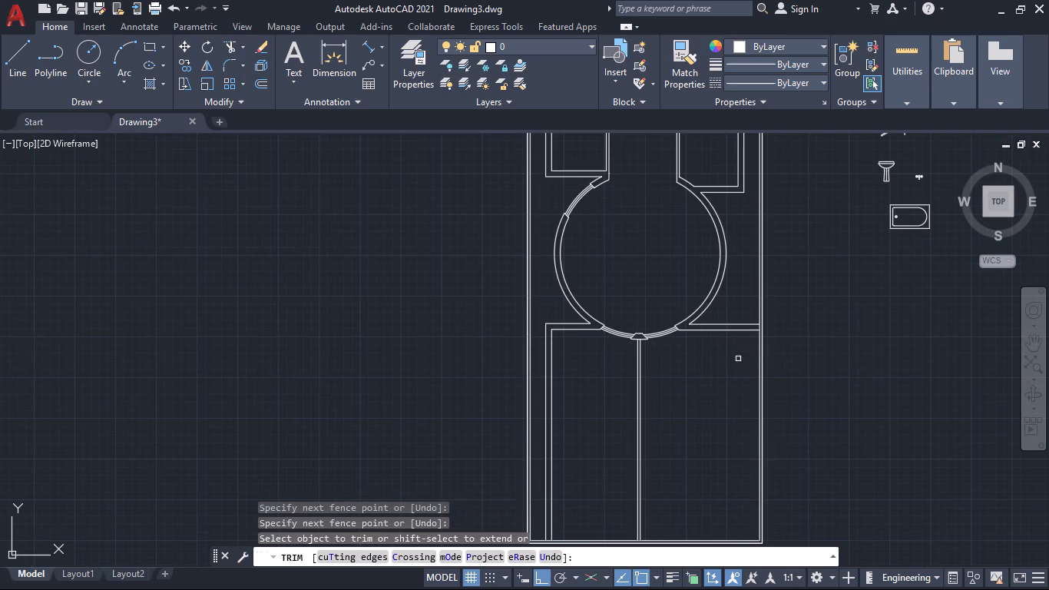
End the Trim command and examine the walls of the lower-left room.
scroll(727, 377, down, 1)
middle_drag(718, 393, 727, 432)
middle_drag(702, 440, 738, 419)
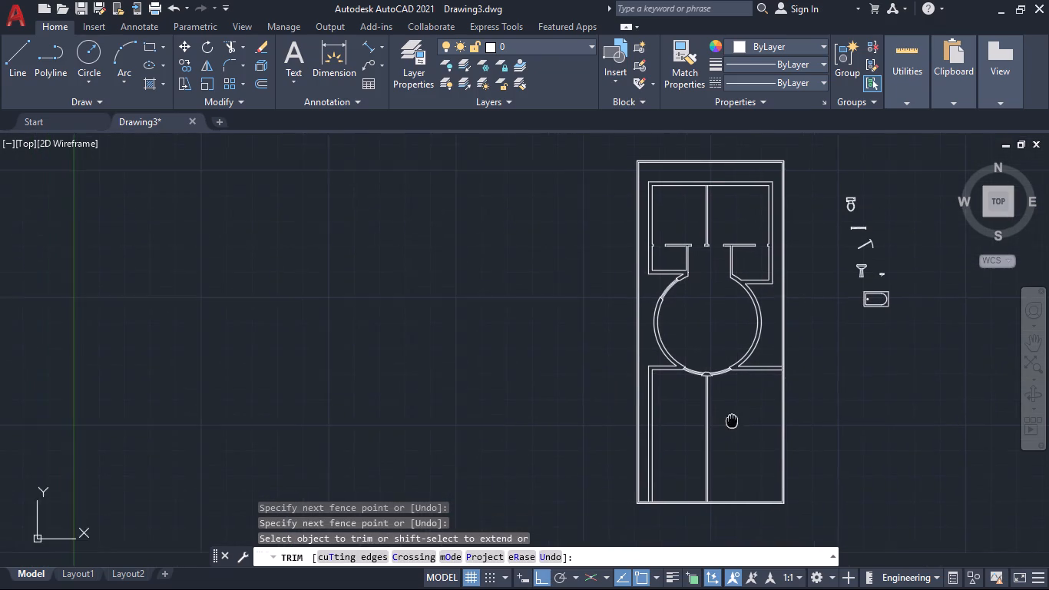
middle_drag(738, 419, 743, 416)
scroll(693, 386, up, 2)
middle_drag(690, 386, 681, 367)
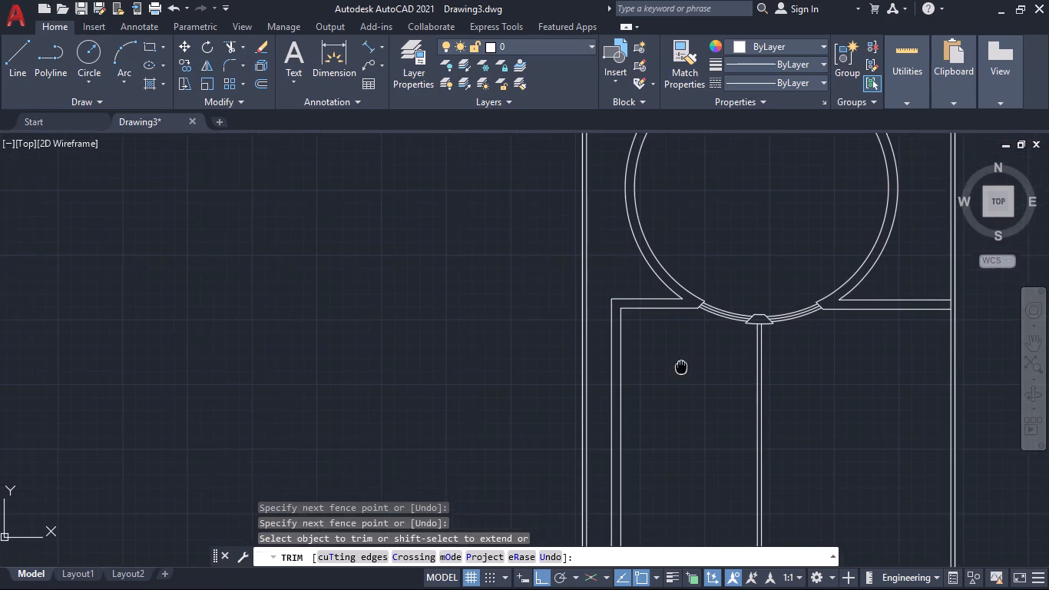
middle_drag(681, 367, 627, 362)
scroll(624, 367, down, 2)
scroll(624, 384, up, 2)
middle_drag(624, 383, 607, 333)
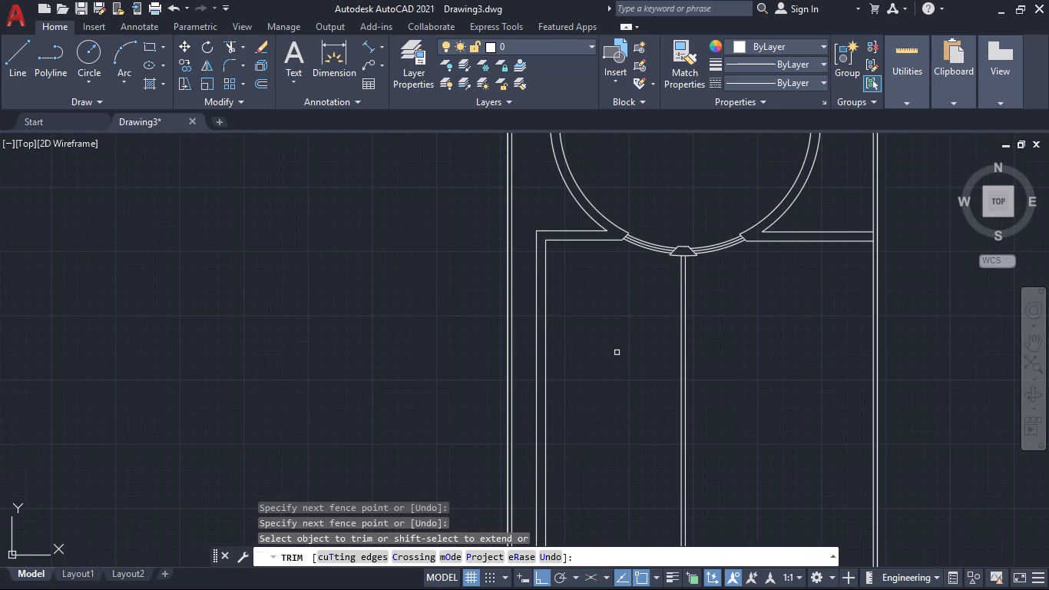
key(Escape)
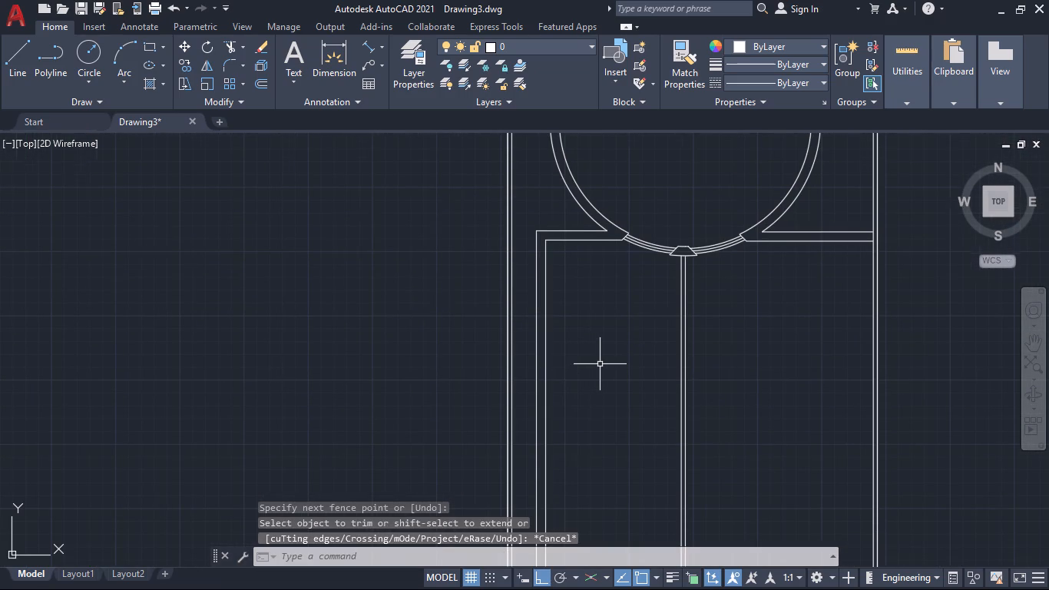
scroll(601, 363, down, 2)
scroll(604, 371, up, 1)
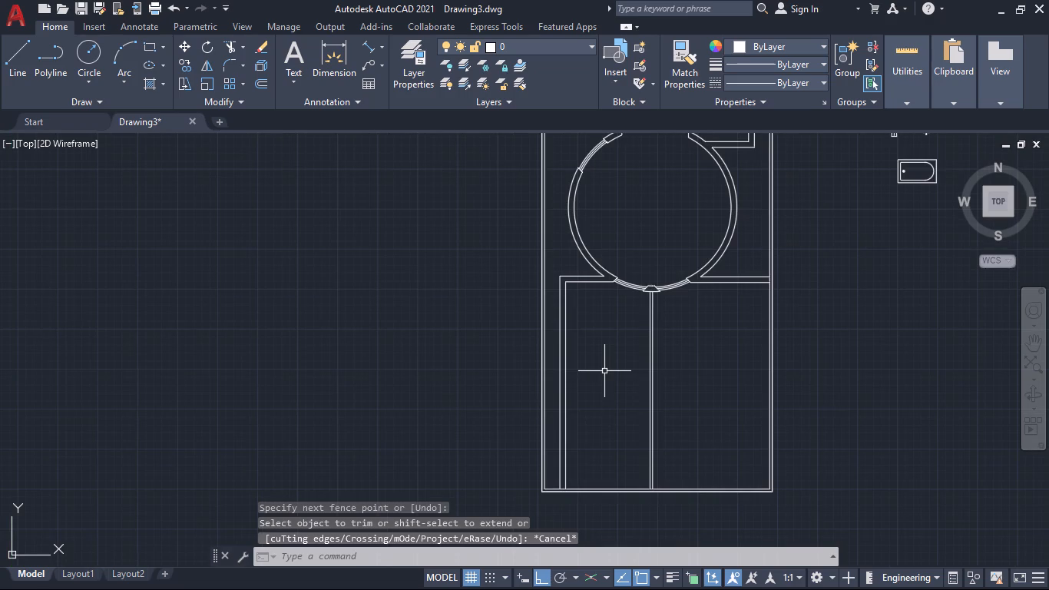
key(f)
key(BackSpace)
key(BackSpace)
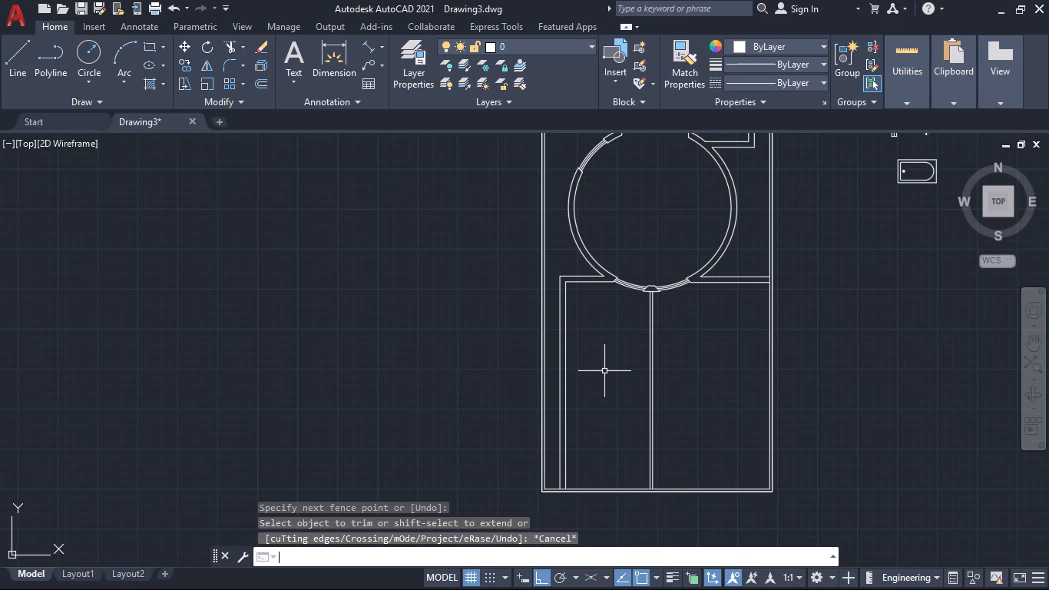
Quick-measure the interior of the lower-right room and of the lower-left room.
click(914, 53)
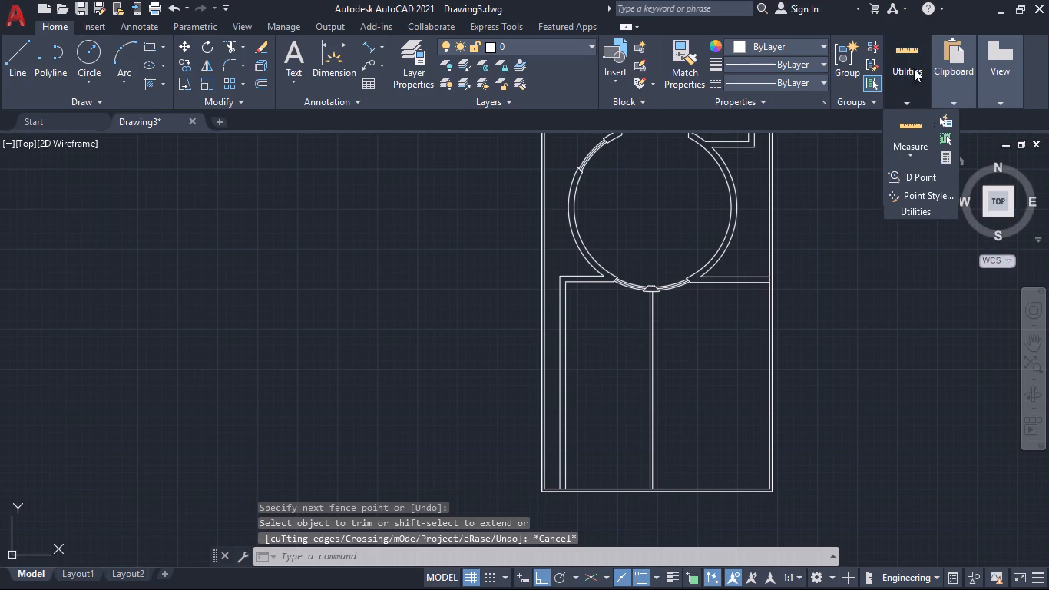
click(924, 128)
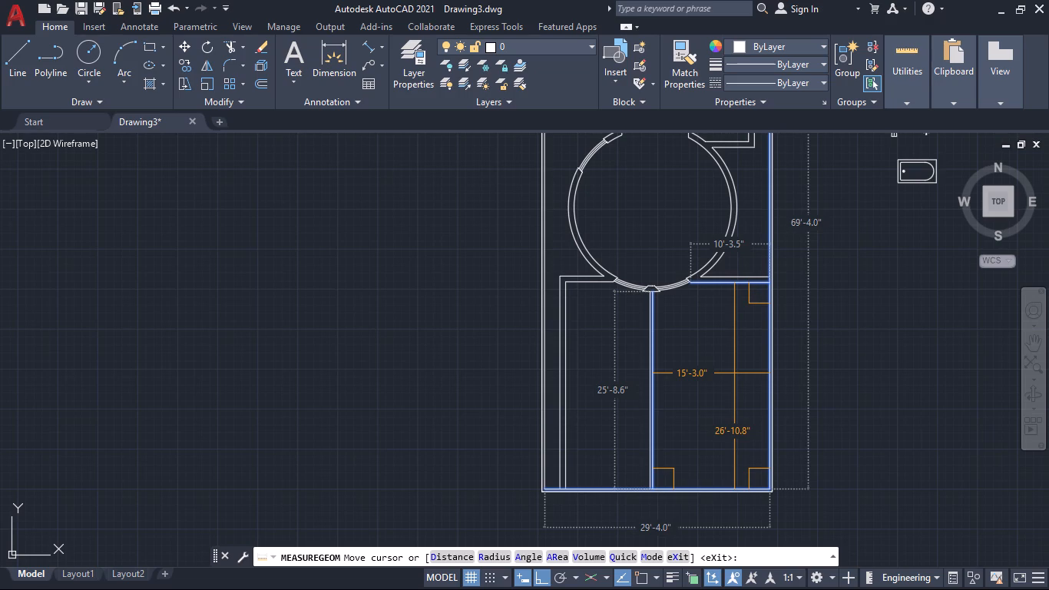
key(Escape)
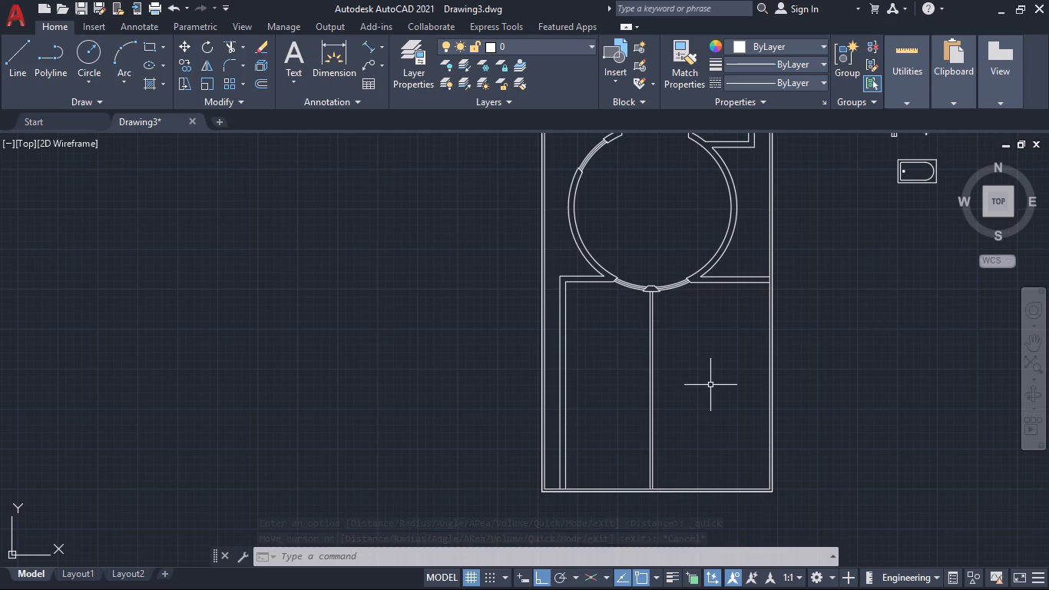
click(902, 48)
click(915, 126)
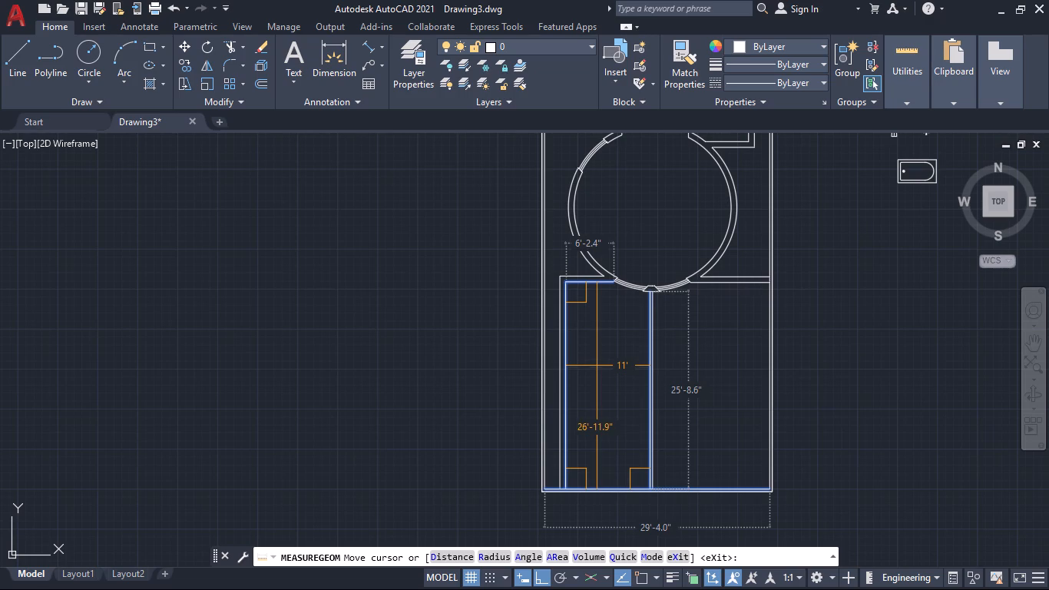
key(Escape)
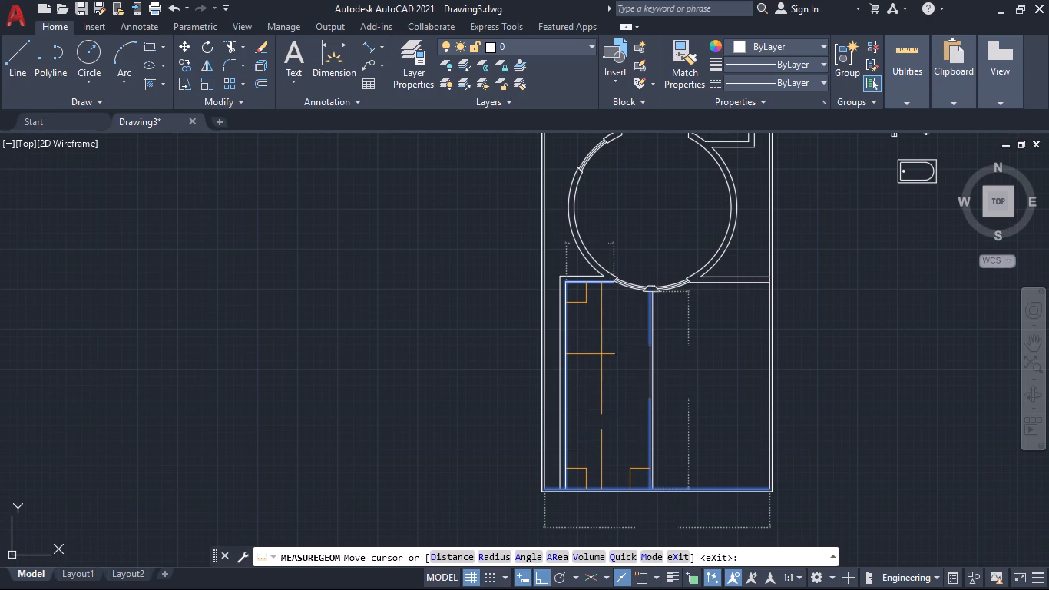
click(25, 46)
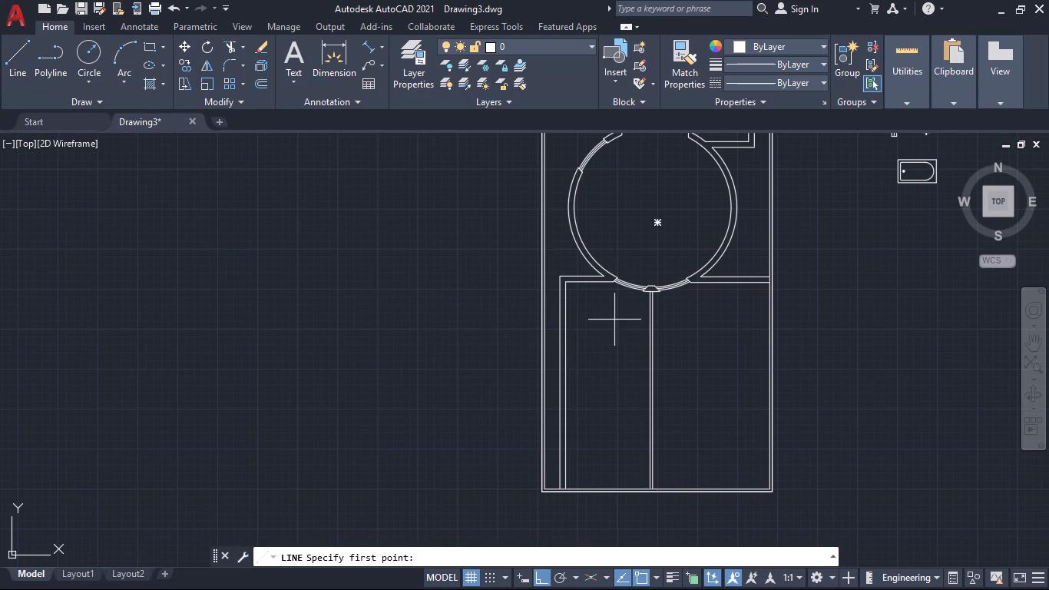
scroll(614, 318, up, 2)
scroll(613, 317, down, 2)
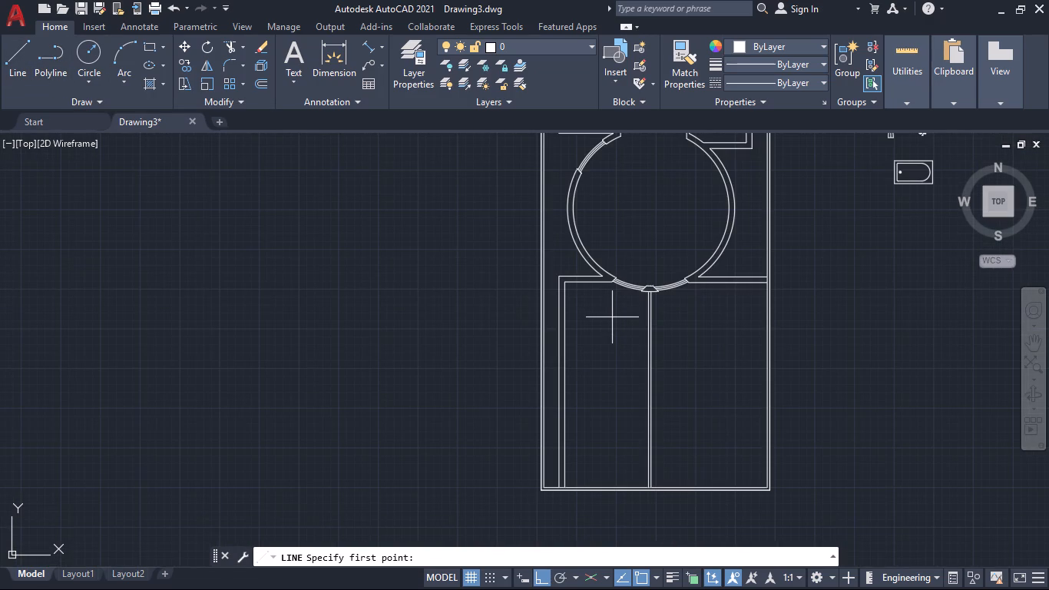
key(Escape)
Offset the inner top wall line of the lower-left room 7' down into the room.
key(o)
key(Return)
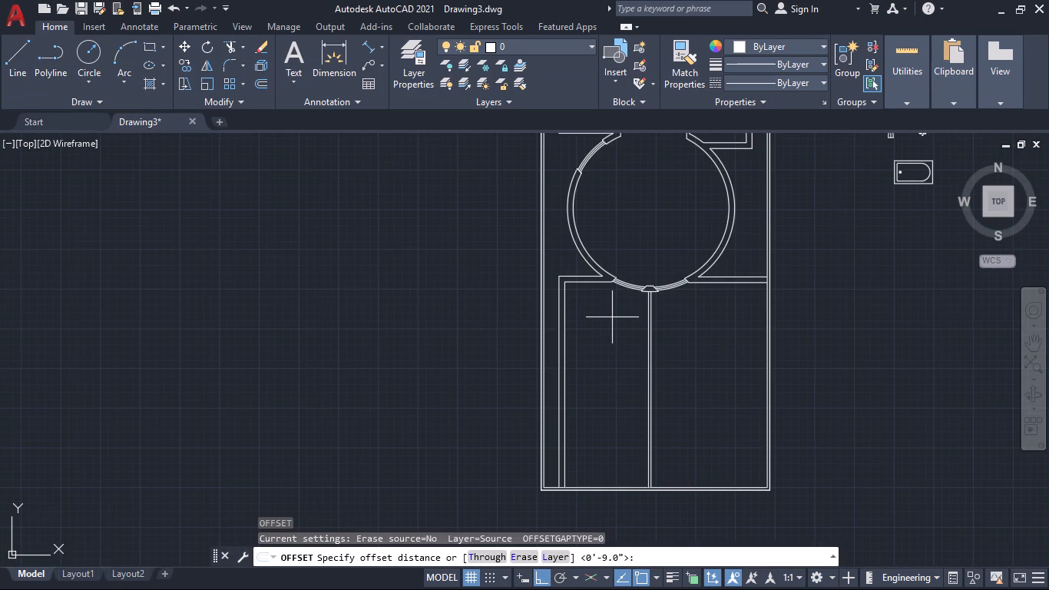
text(7')
key(Return)
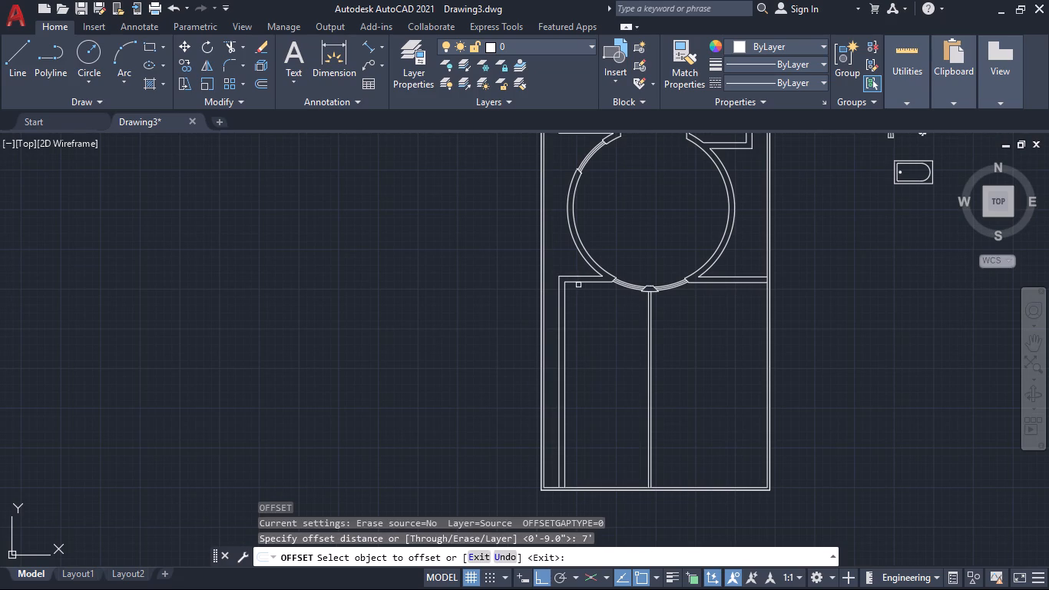
click(581, 283)
click(597, 376)
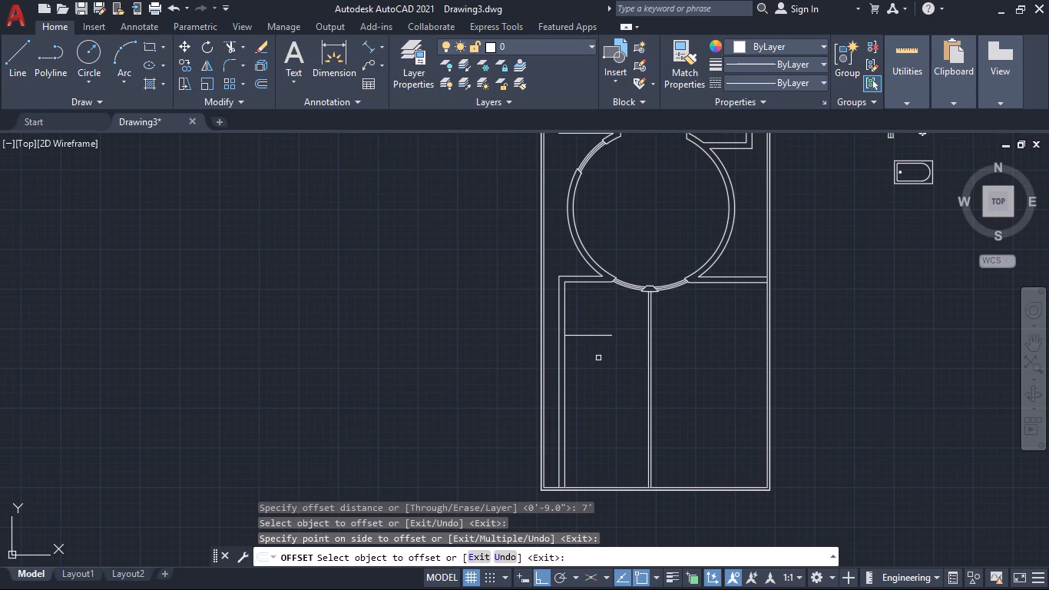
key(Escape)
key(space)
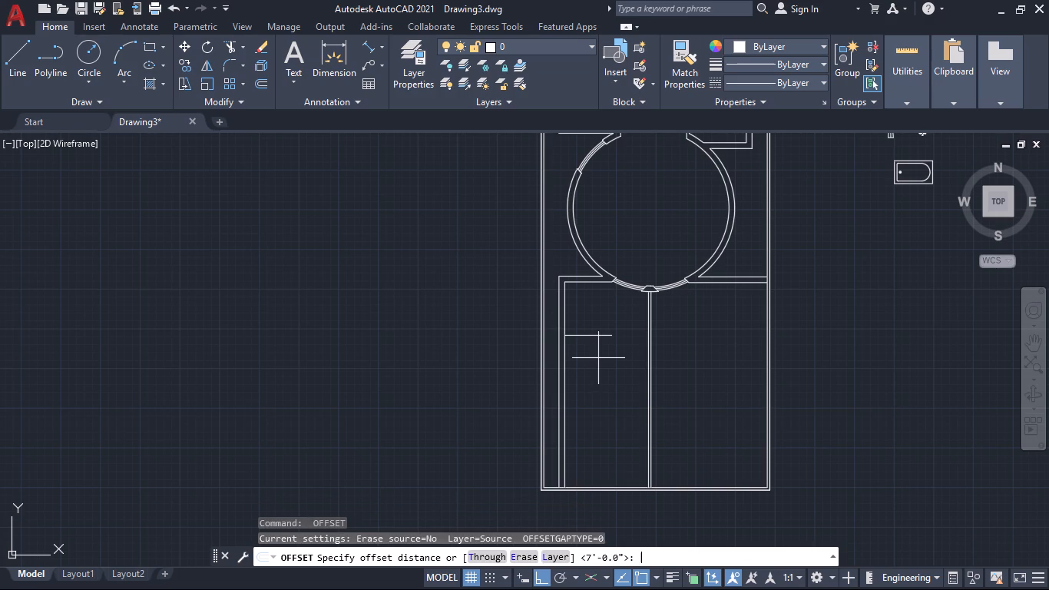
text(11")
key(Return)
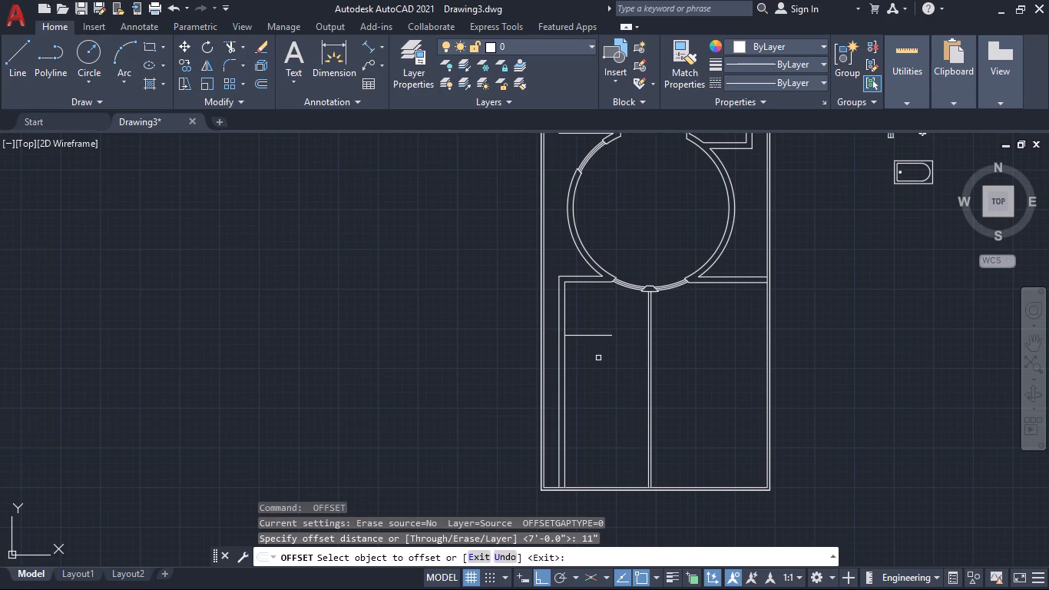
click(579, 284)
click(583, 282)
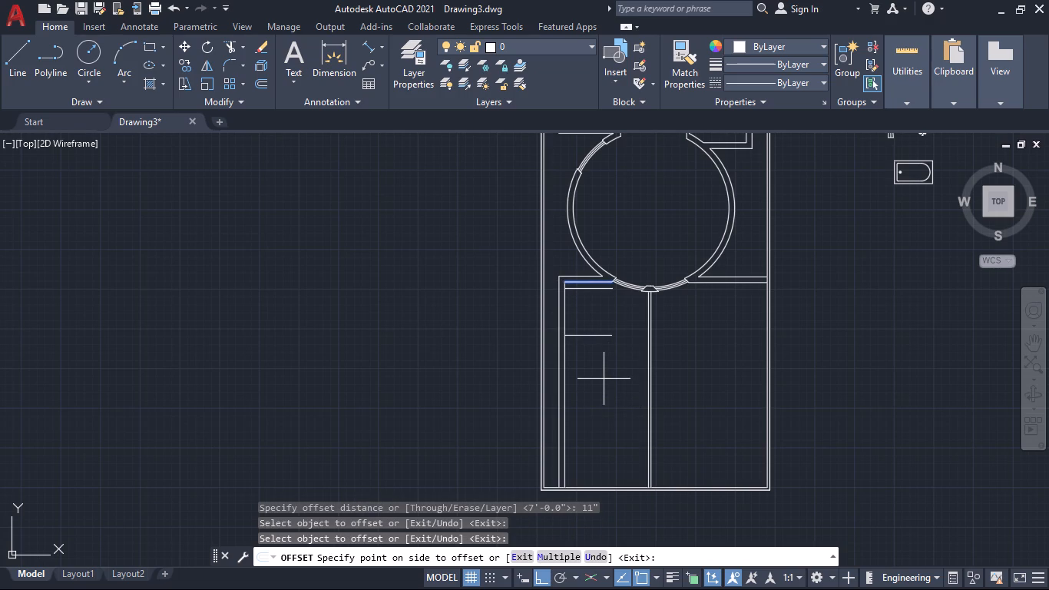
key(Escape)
Offset the inner top wall line of the lower-left room 11' down into the room.
key(space)
text(11')
key(Return)
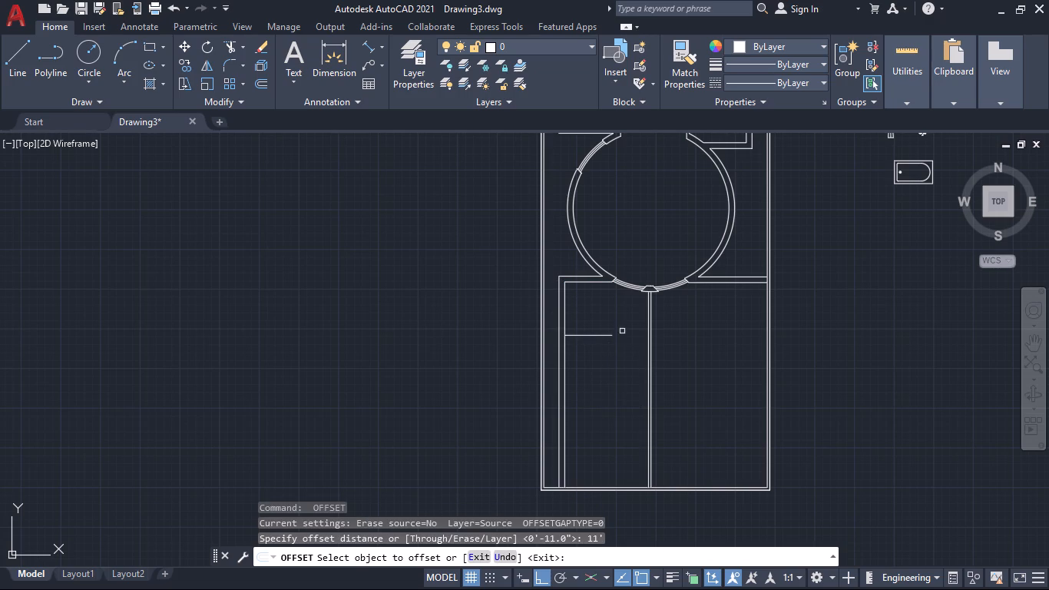
click(584, 285)
click(584, 283)
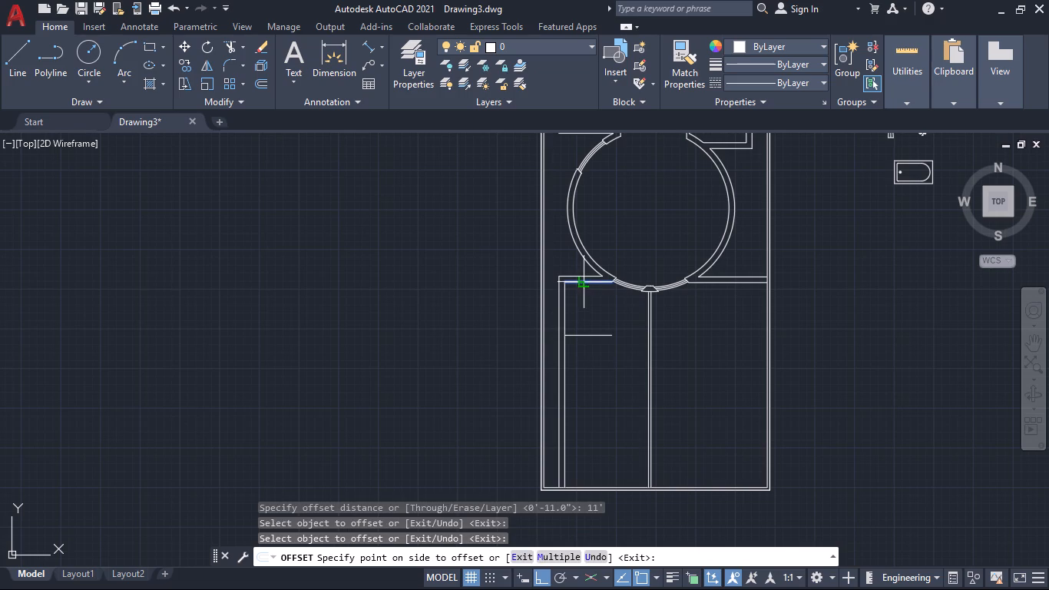
click(595, 321)
scroll(623, 416, down, 1)
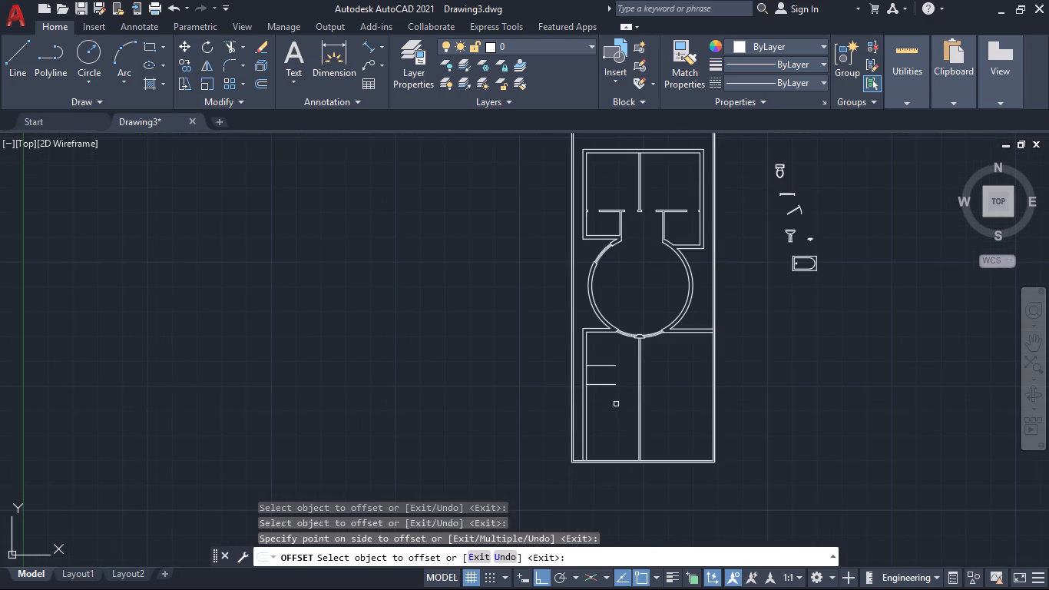
scroll(615, 404, up, 2)
key(Escape)
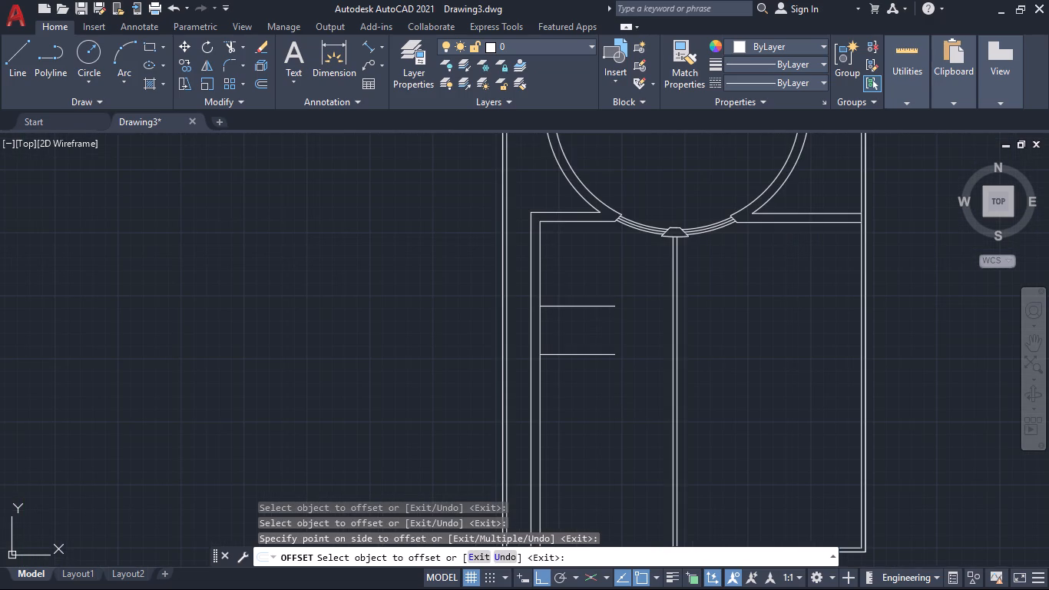
Delete the upper of the two offset lines in the lower-left room, the one 7' below the top wall.
click(564, 306)
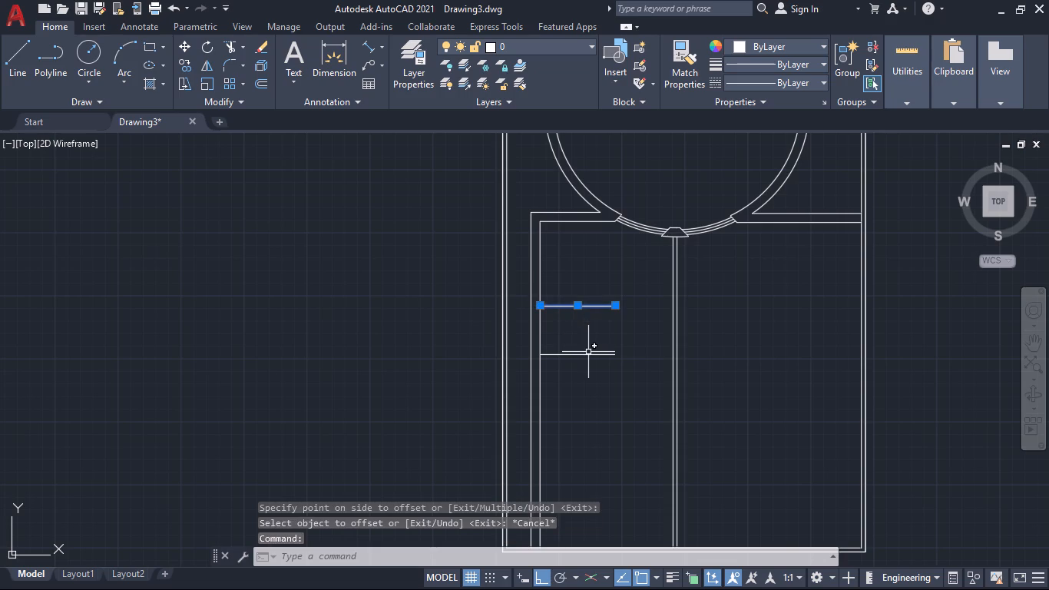
key(Delete)
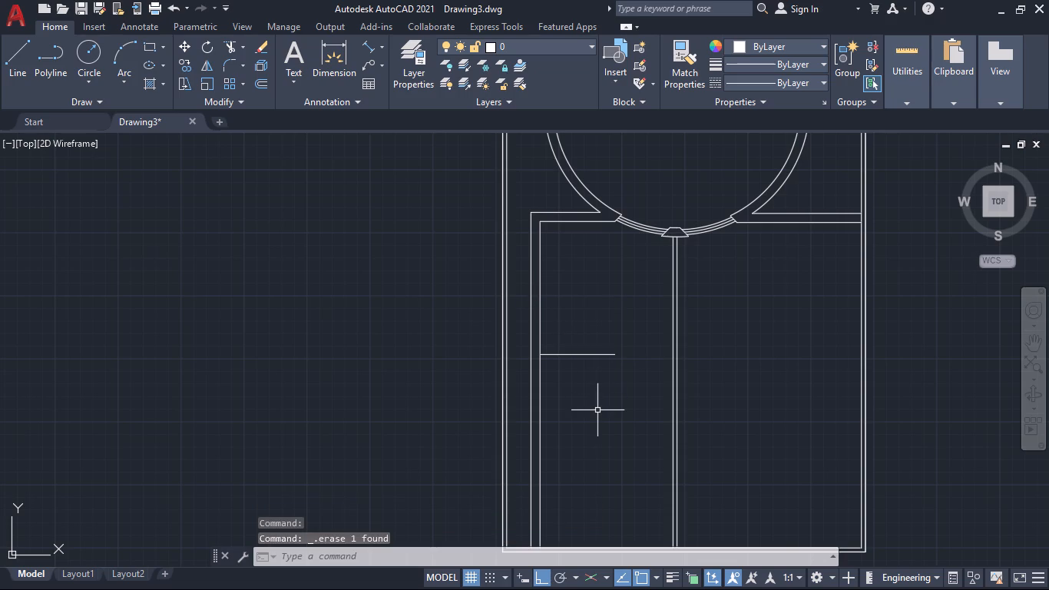
Offset the remaining horizontal line in the lower-left room 4" downward to give the partition its thickness.
key(o)
key(Return)
text(4")
key(Return)
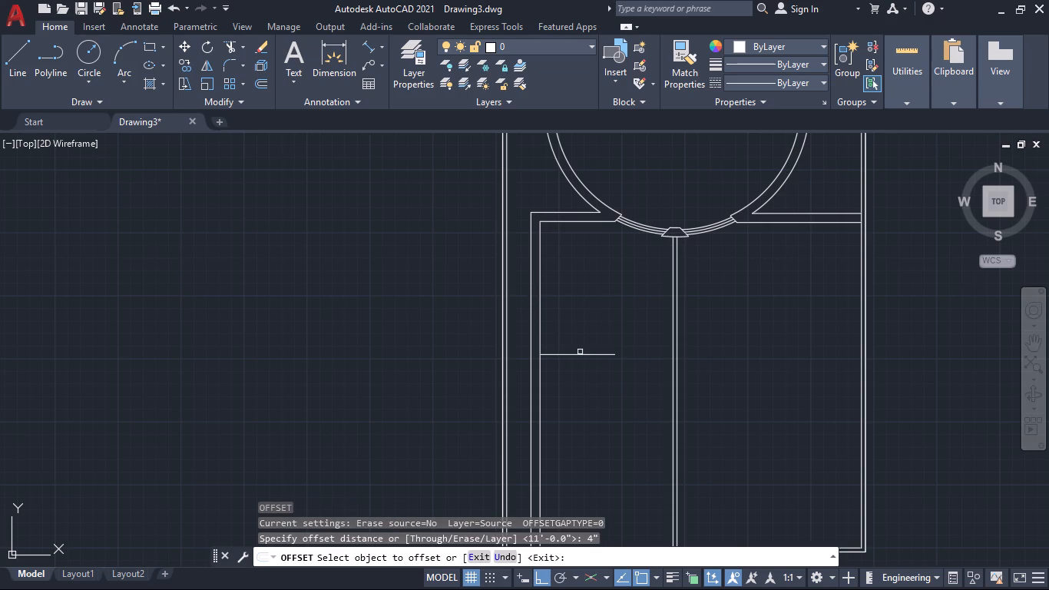
click(583, 354)
click(592, 377)
scroll(611, 399, down, 1)
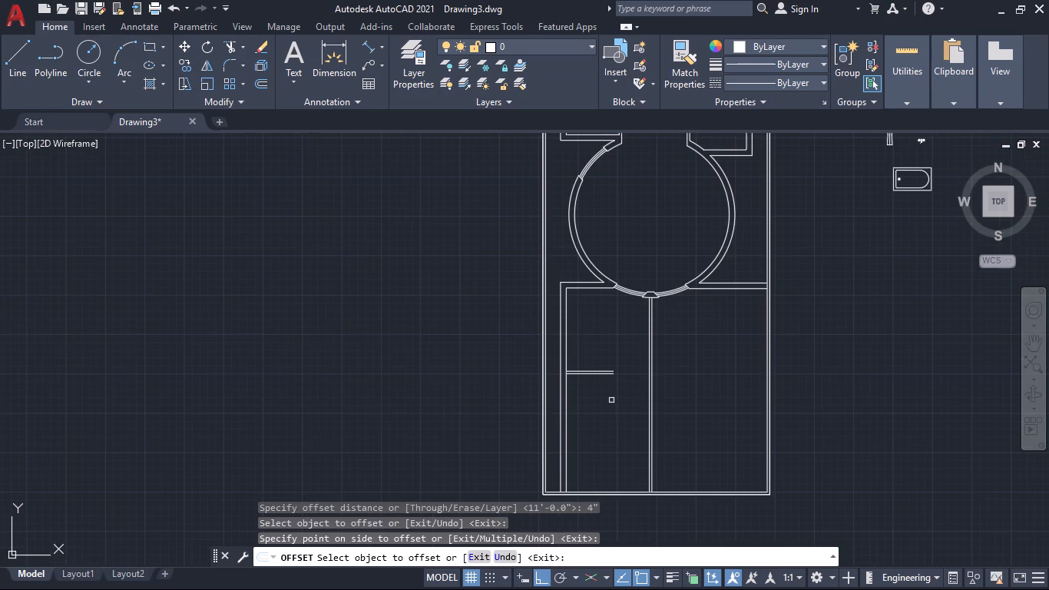
Draw a short vertical line joining the free ends of the two partition lines in the lower-left room.
middle_drag(612, 406, 618, 433)
scroll(609, 409, up, 1)
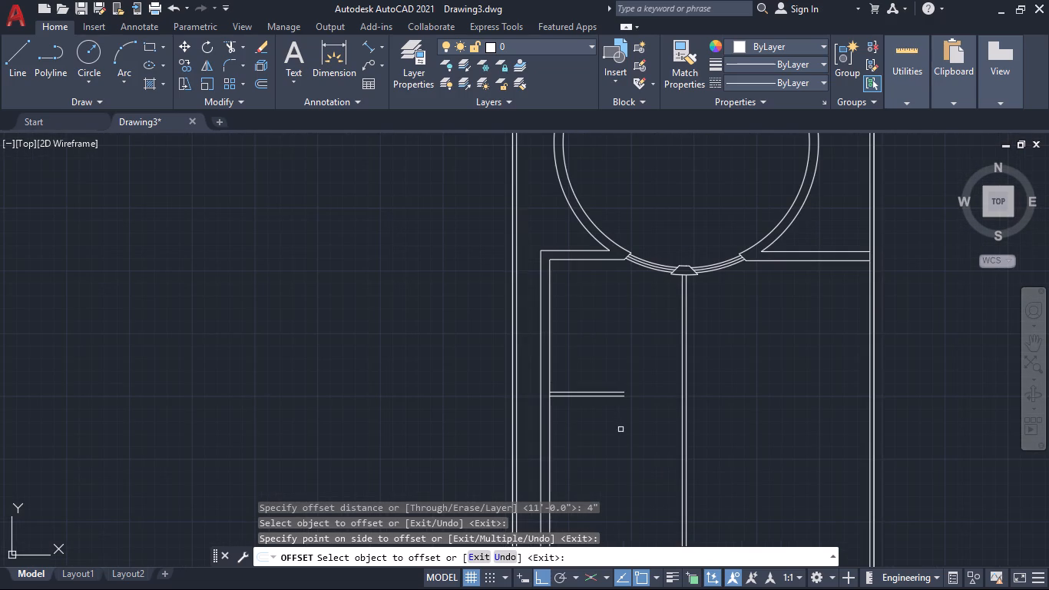
middle_drag(621, 429, 607, 412)
scroll(604, 402, up, 2)
scroll(604, 402, down, 2)
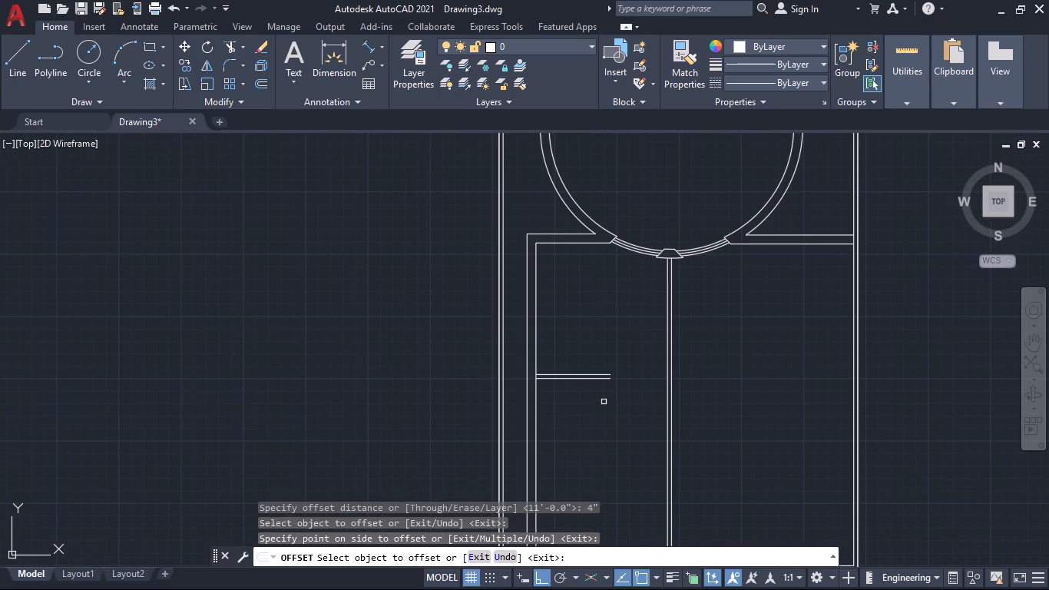
key(l)
key(Return)
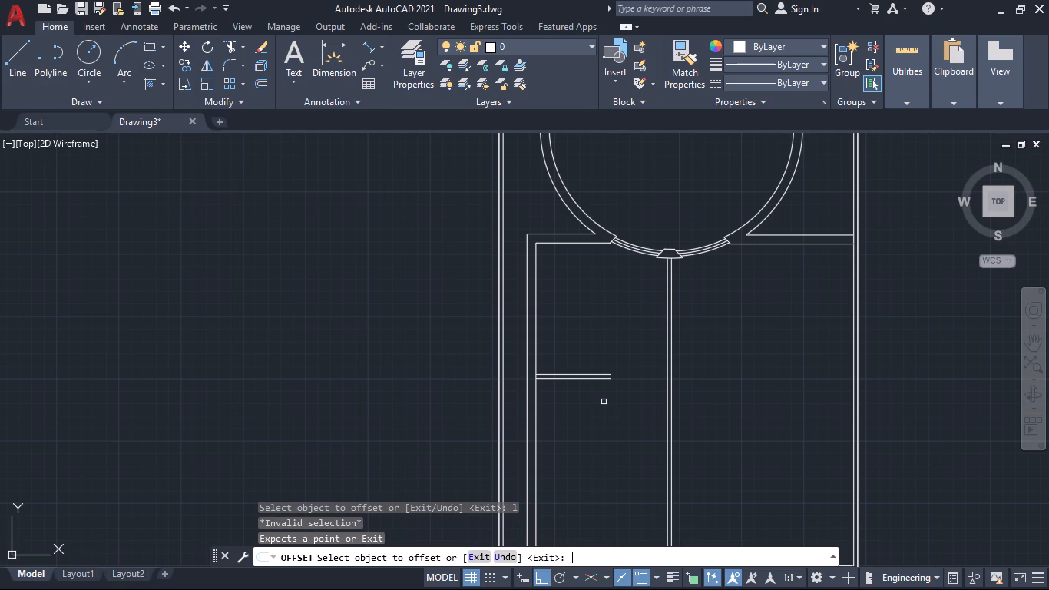
key(Escape)
key(l)
key(Return)
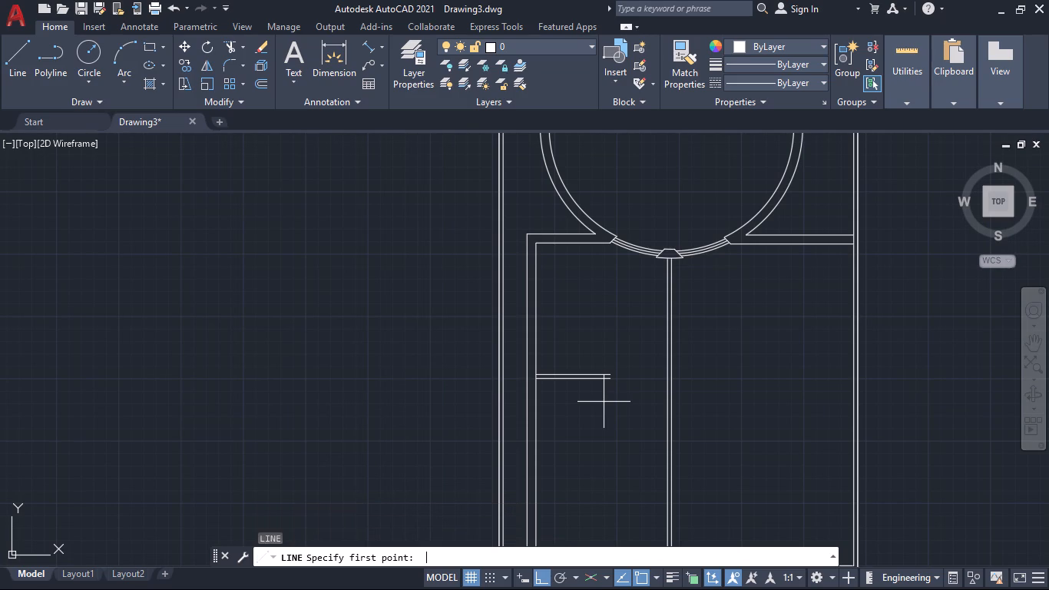
scroll(605, 394, up, 3)
click(617, 323)
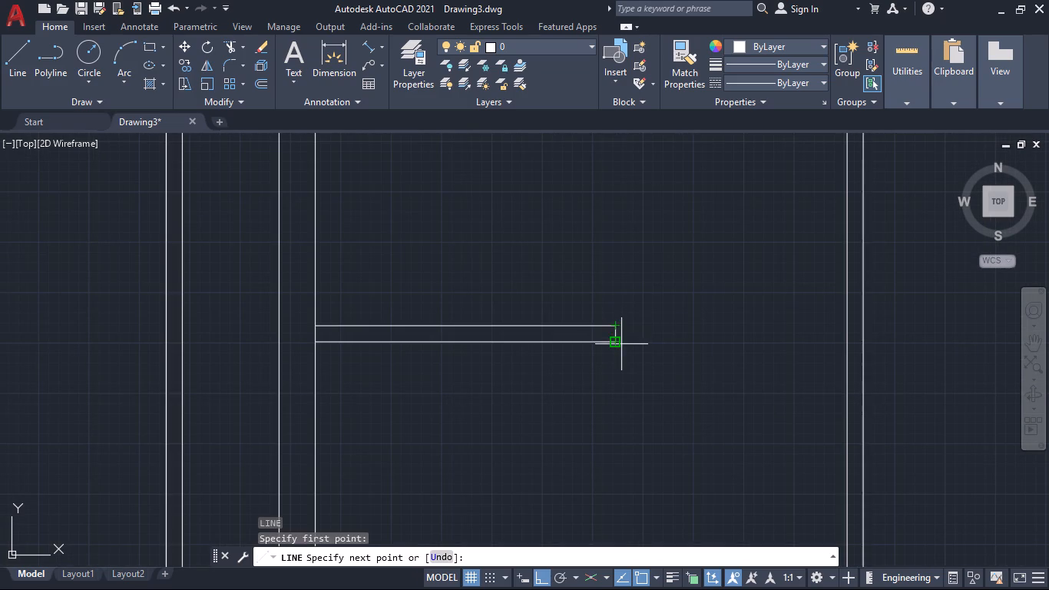
click(618, 342)
key(space)
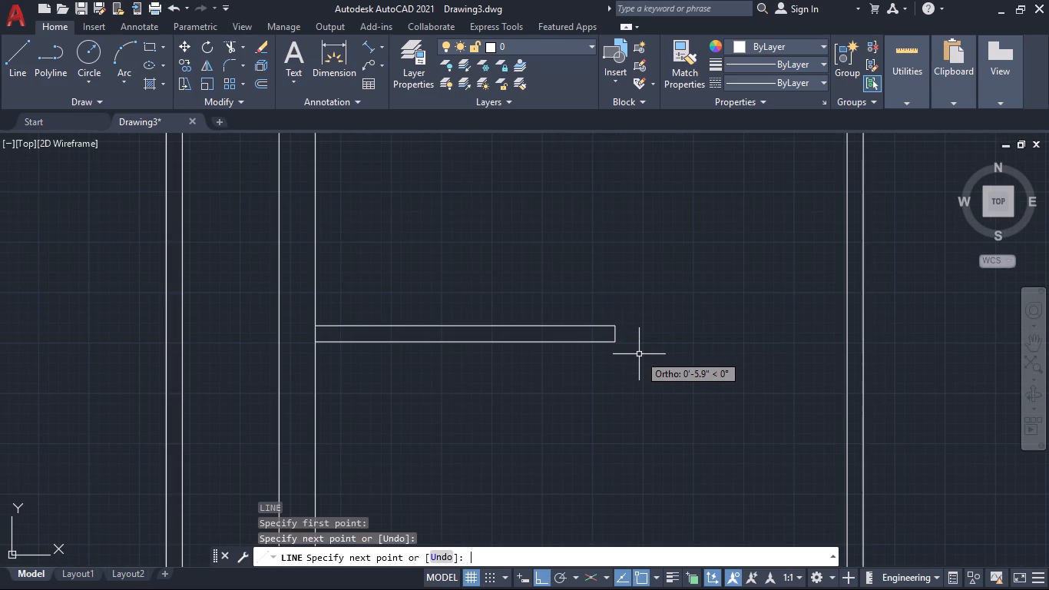
Check the partition's thickness at its free end with a temporary dimension, without placing it.
click(329, 56)
scroll(665, 343, up, 2)
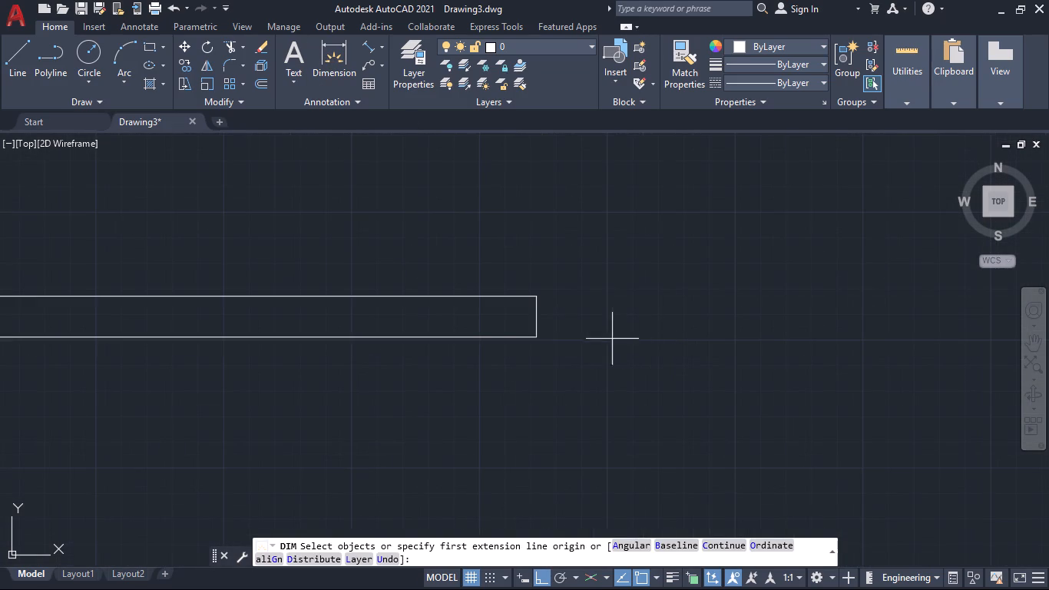
click(538, 338)
click(537, 296)
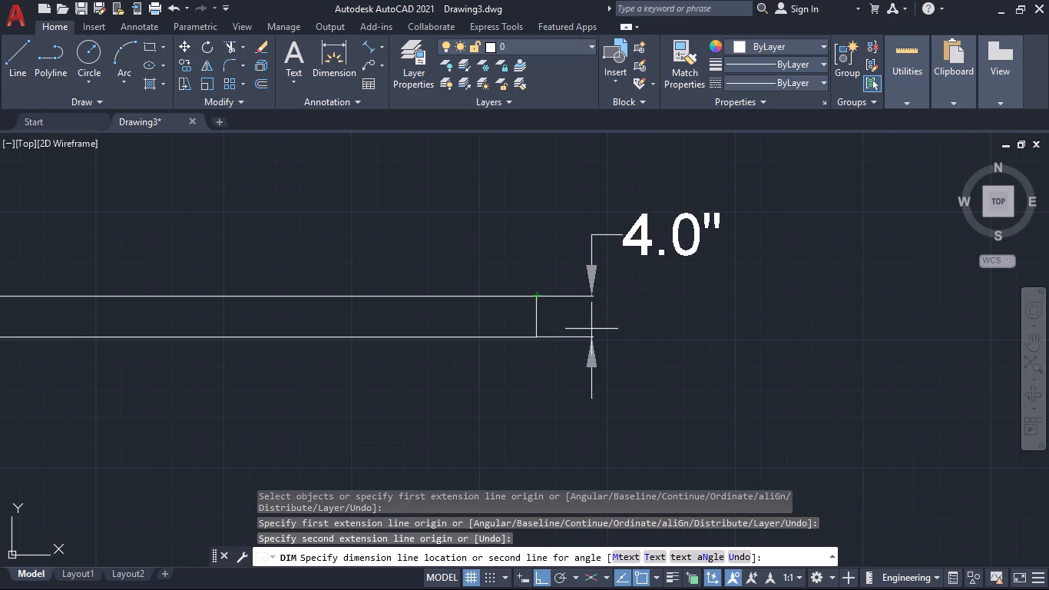
scroll(684, 329, down, 2)
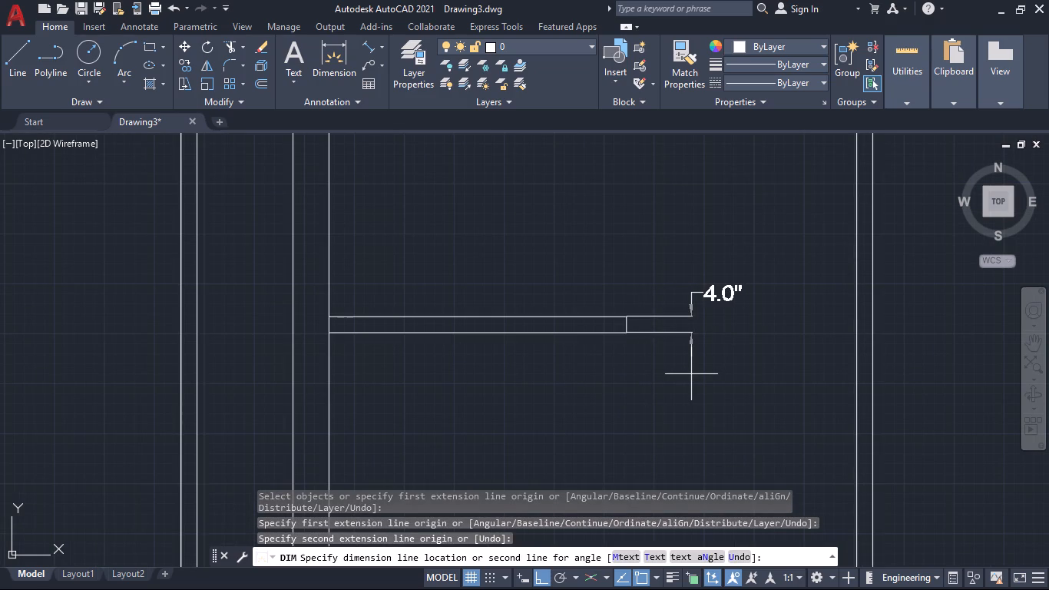
key(Escape)
Examine the closed partition and the remaining space around it in the lower-left room.
scroll(623, 383, down, 2)
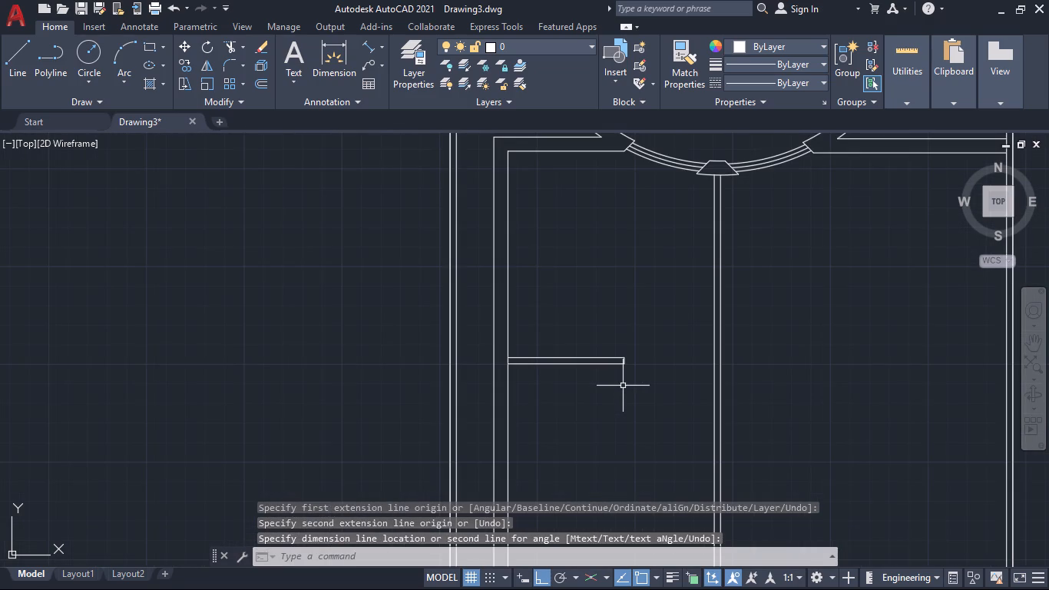
scroll(625, 383, up, 2)
scroll(635, 374, down, 2)
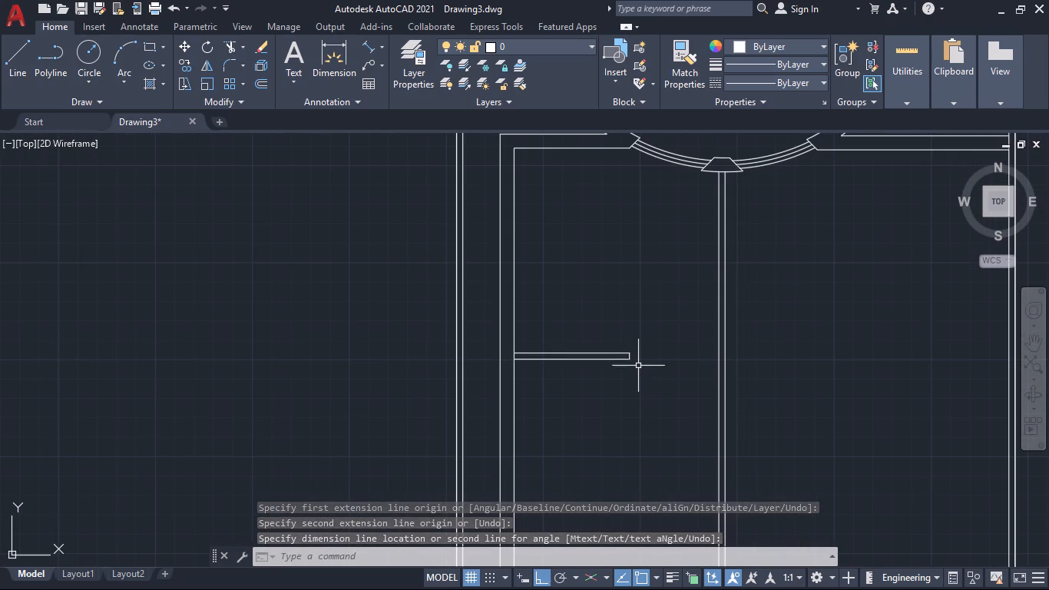
middle_drag(660, 354, 660, 392)
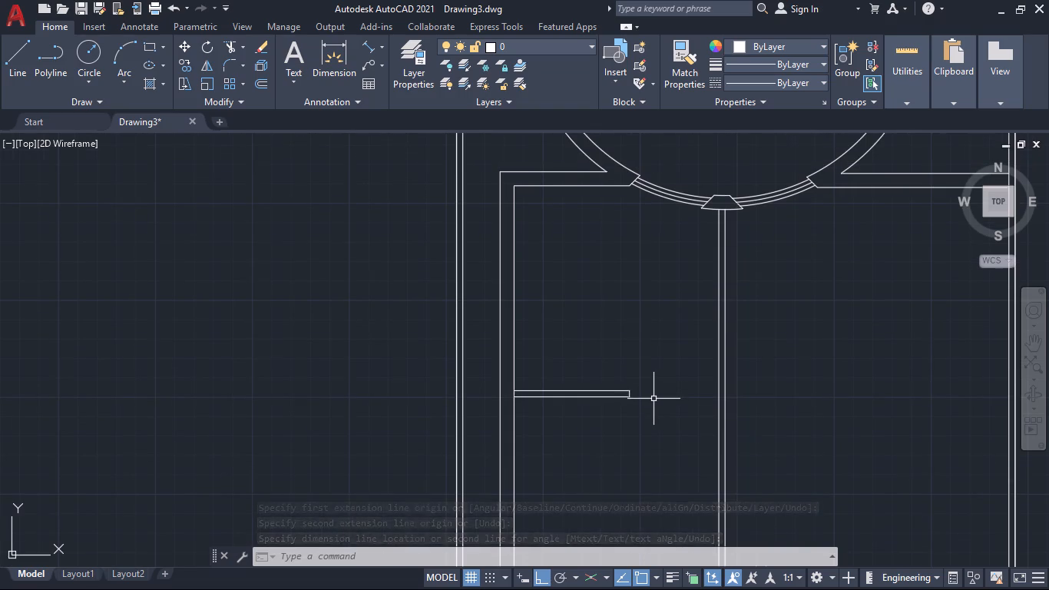
scroll(654, 399, up, 2)
scroll(654, 399, down, 3)
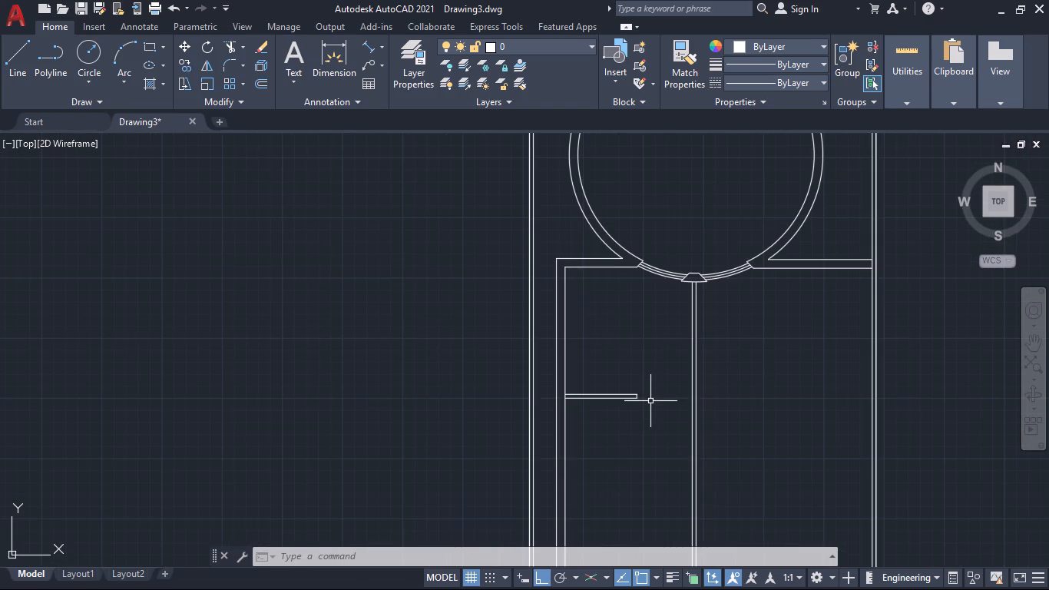
scroll(646, 403, up, 1)
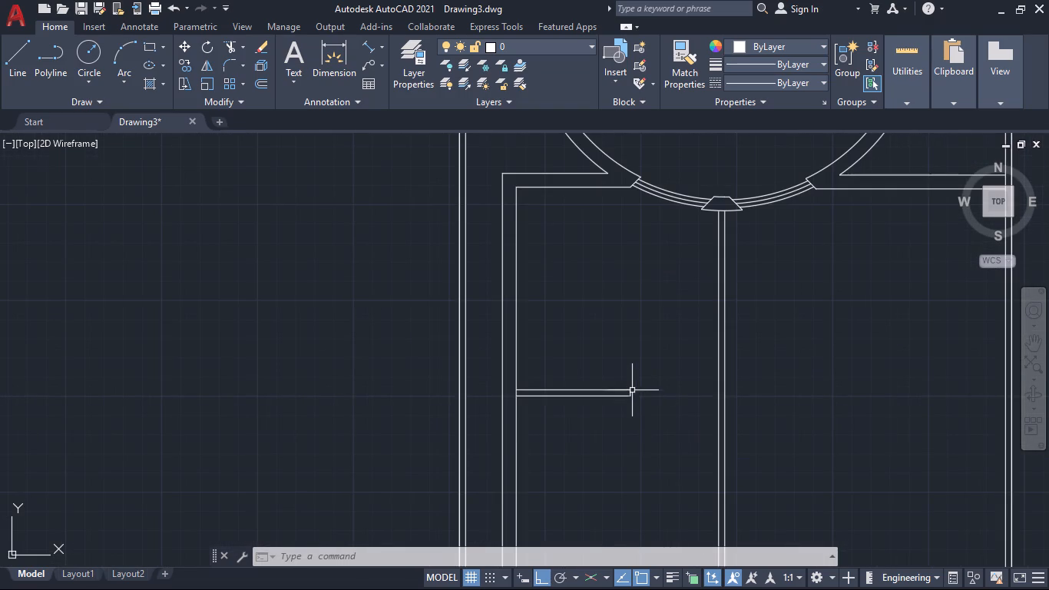
scroll(632, 390, up, 2)
scroll(632, 392, down, 3)
middle_drag(658, 439, 607, 414)
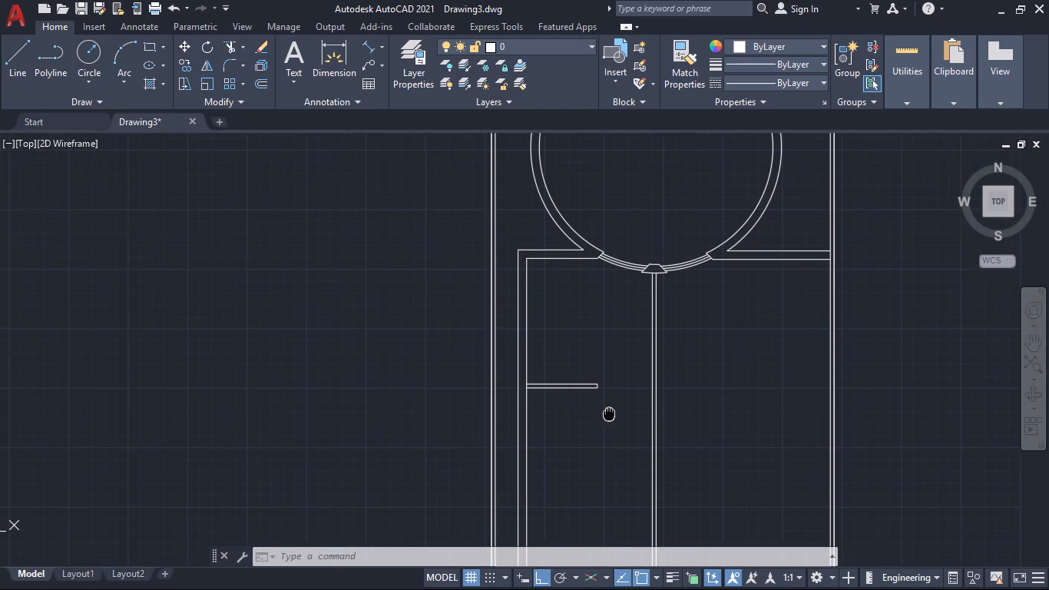
middle_drag(607, 414, 607, 408)
scroll(613, 403, up, 1)
middle_drag(613, 404, 680, 346)
scroll(683, 362, down, 2)
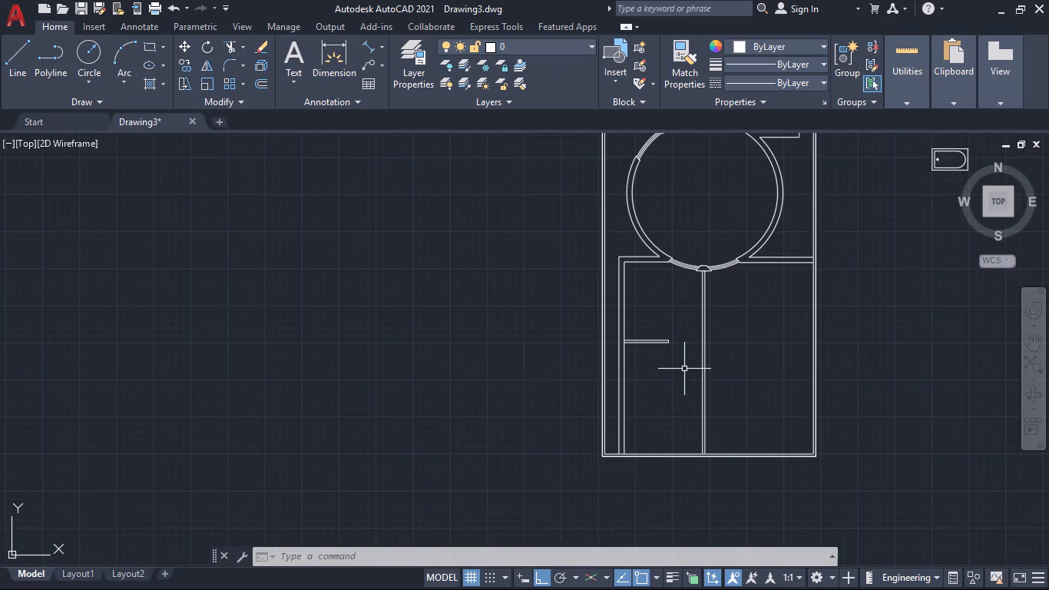
middle_drag(683, 370, 717, 386)
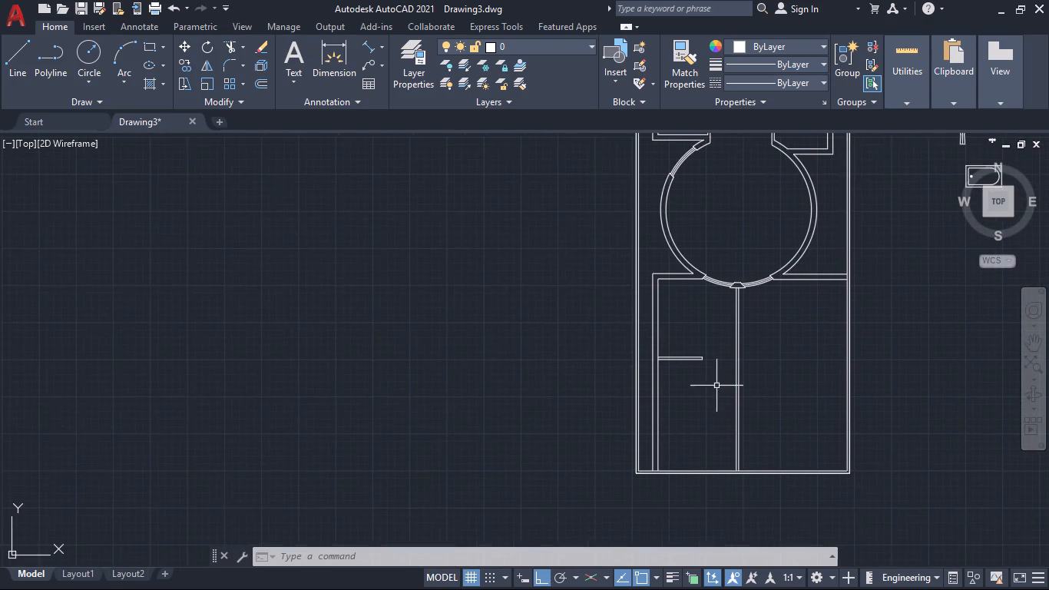
scroll(697, 397, up, 2)
scroll(691, 388, down, 1)
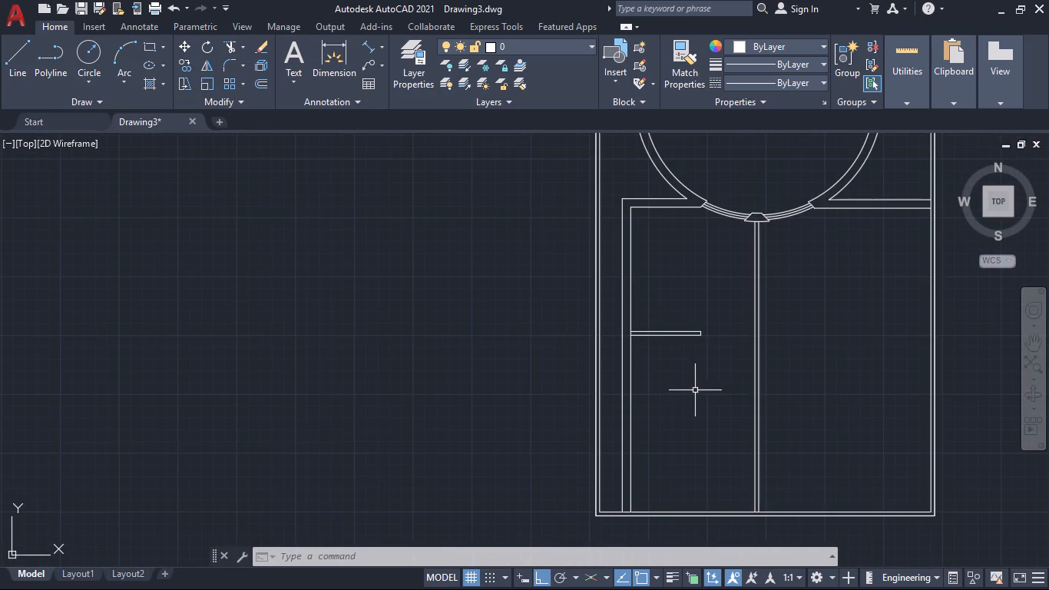
middle_drag(709, 413, 701, 304)
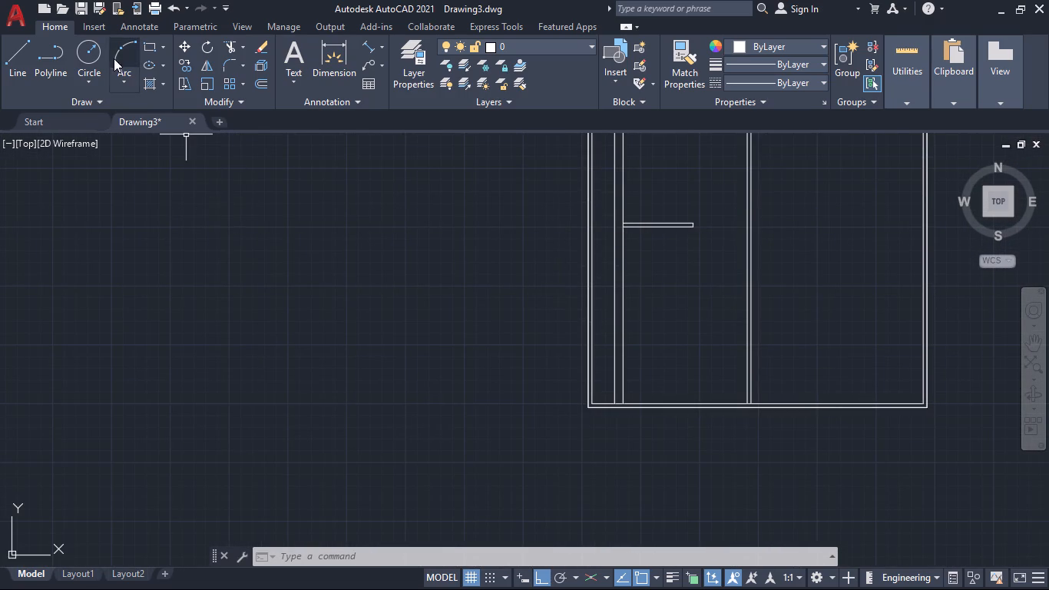
scroll(679, 280, up, 1)
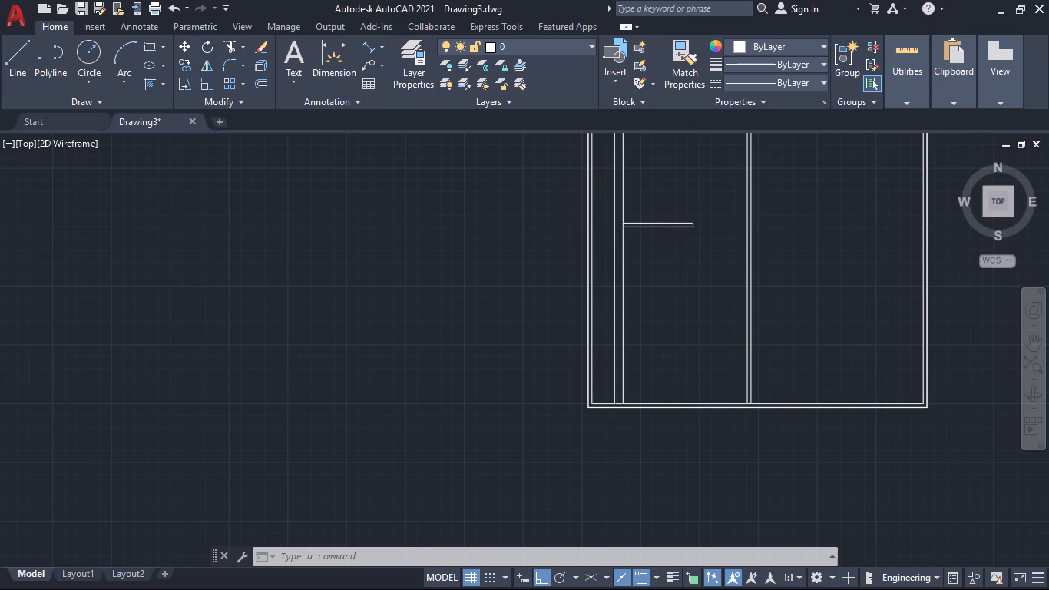
scroll(679, 287, down, 1)
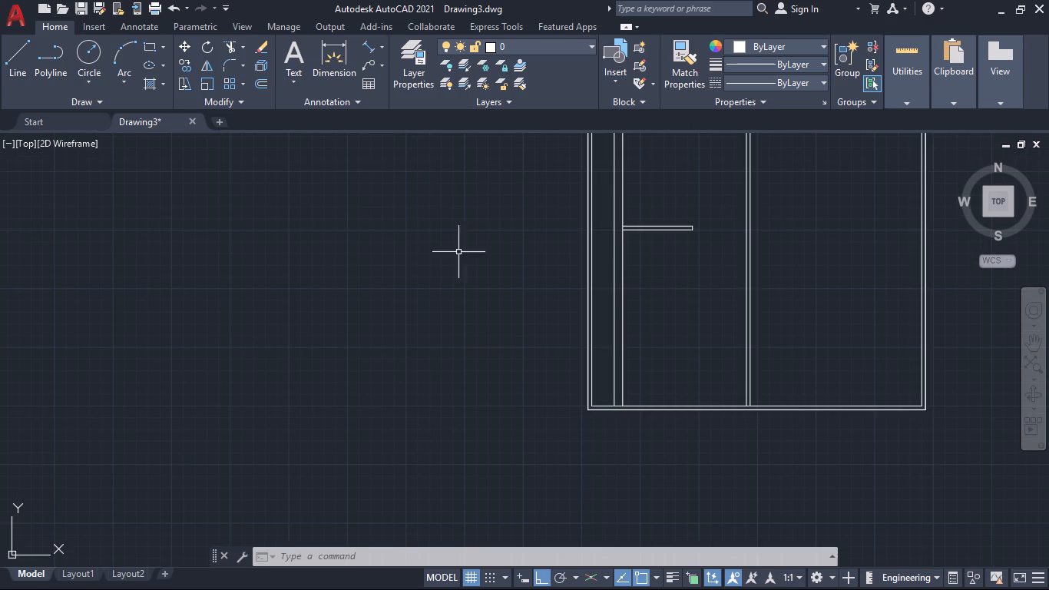
Quick-measure the partition's length and the part of the lower-left room below it.
key(o)
key(Return)
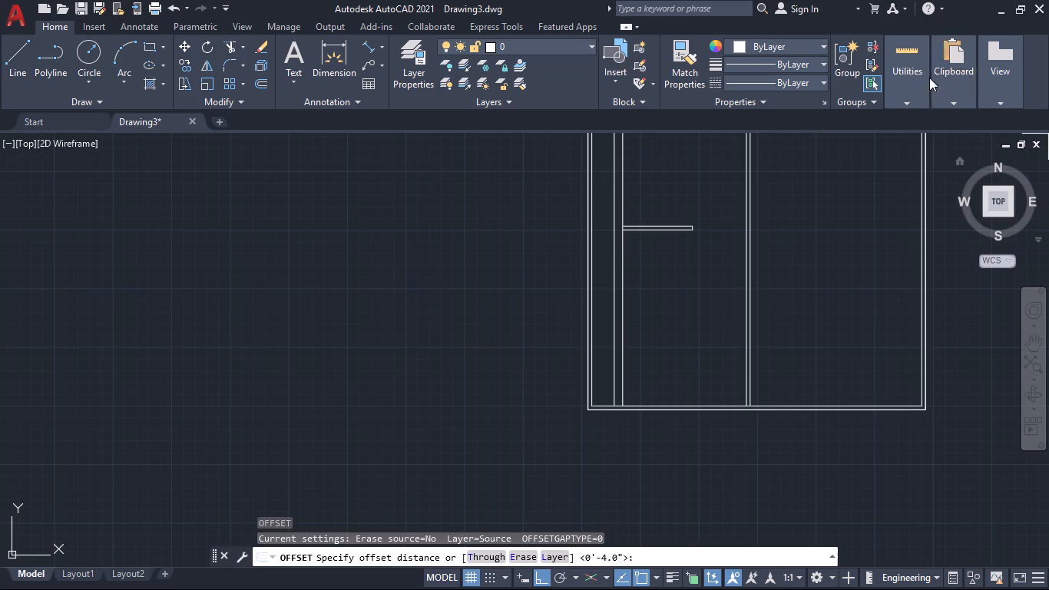
click(908, 64)
click(918, 121)
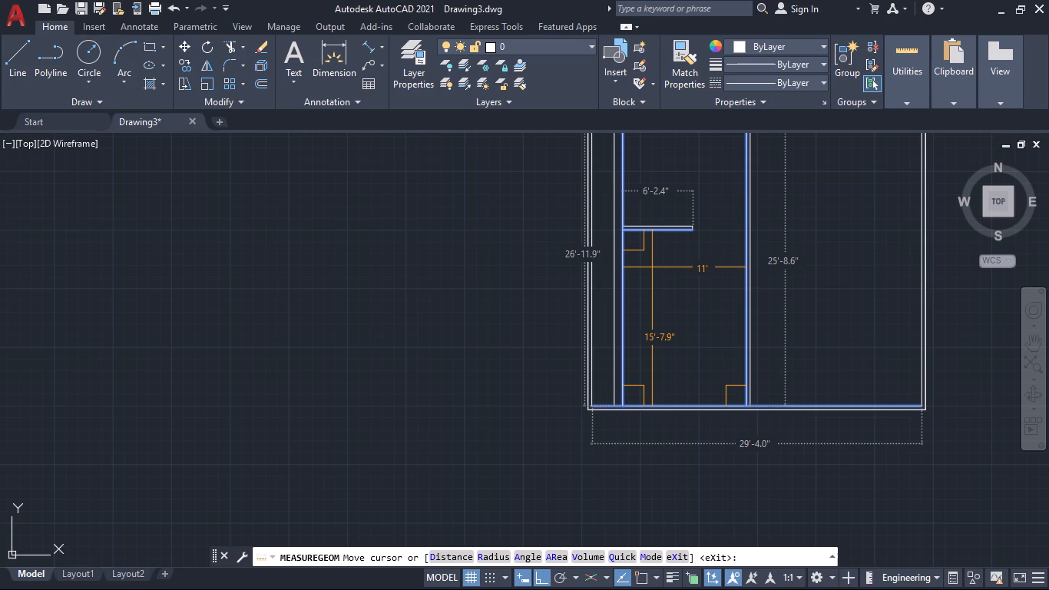
key(Escape)
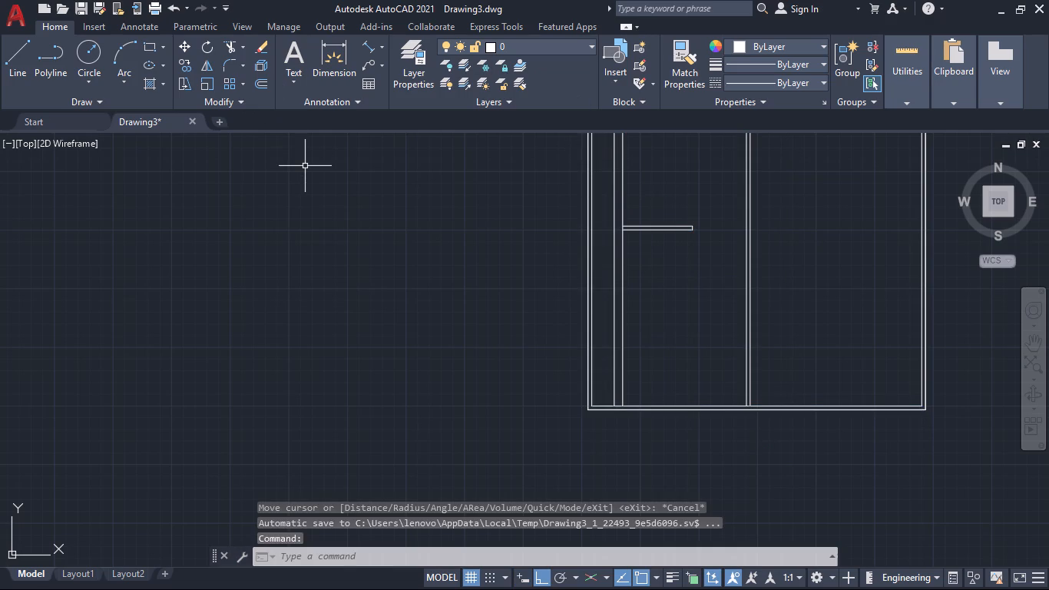
Offset the lower line of the short partition in the lower-left room 11' downward.
key(o)
key(Return)
text(11')
key(Return)
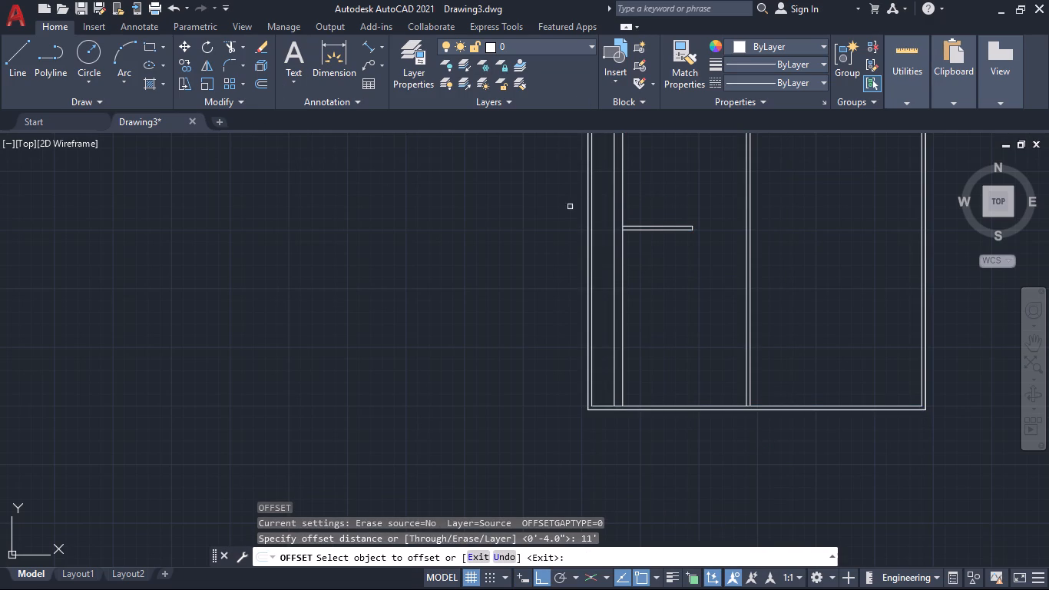
click(657, 229)
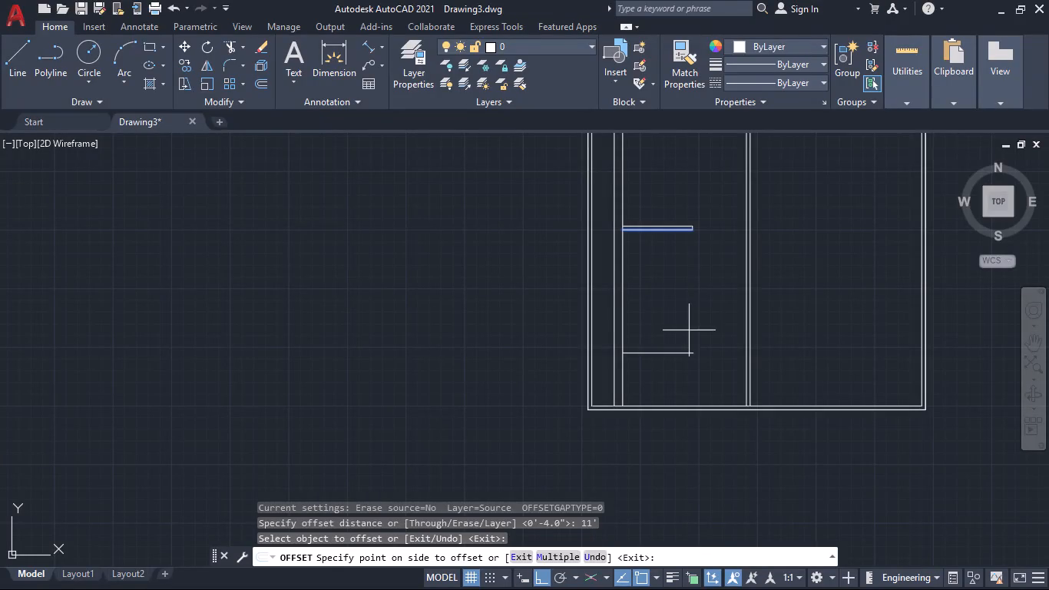
click(689, 332)
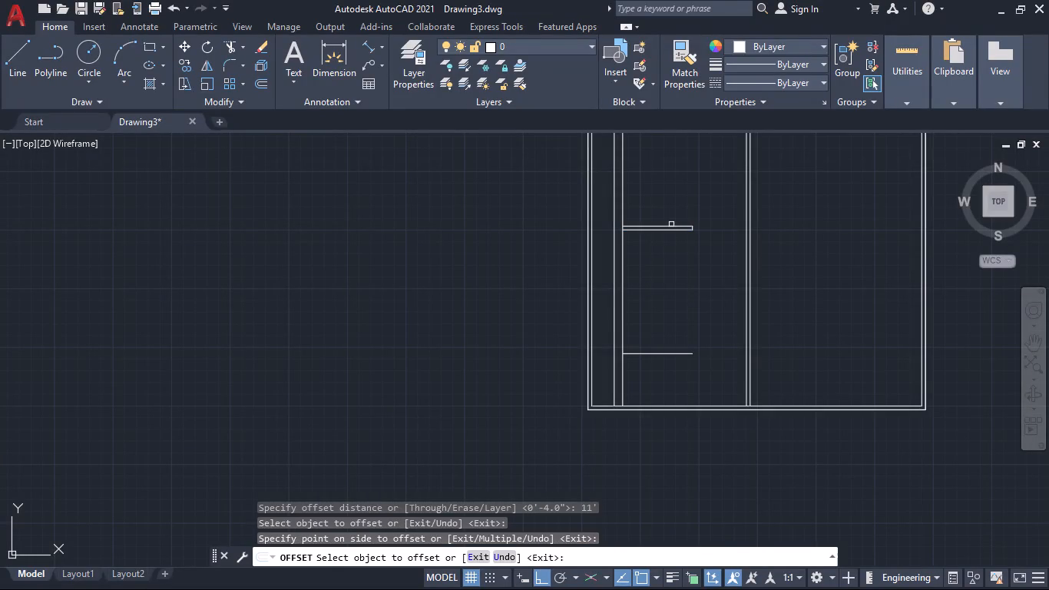
middle_drag(663, 332, 642, 292)
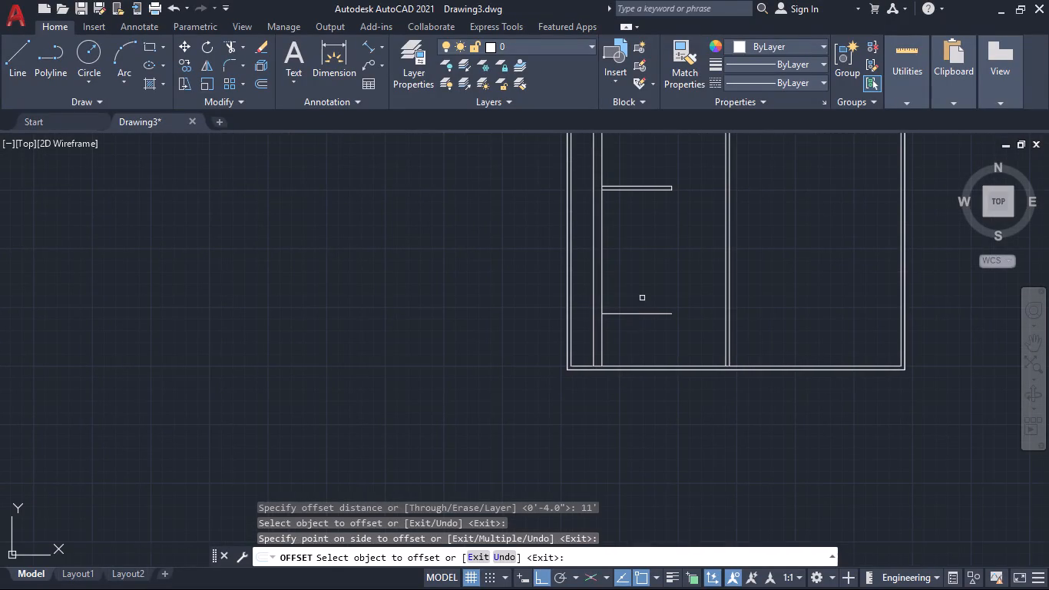
key(space)
Offset the new horizontal line 4" upward to give the second partition its thickness.
key(space)
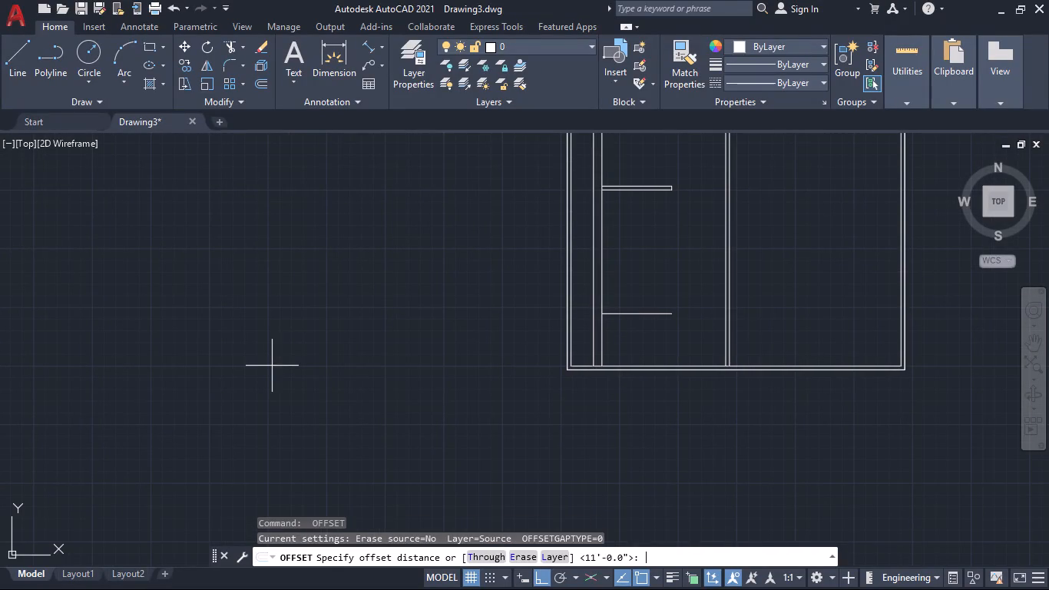
text(4")
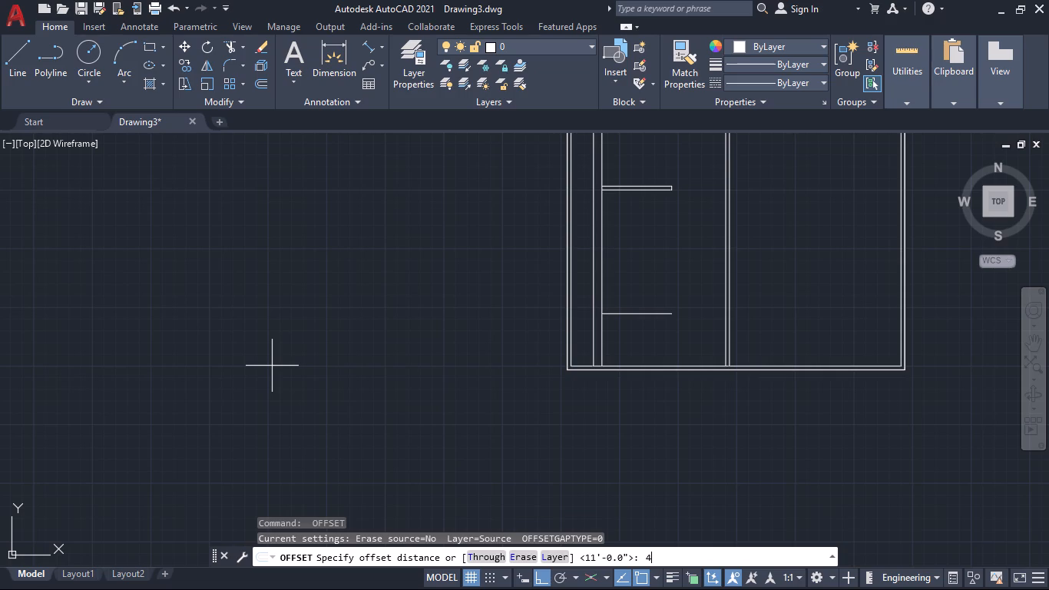
key(Return)
click(640, 315)
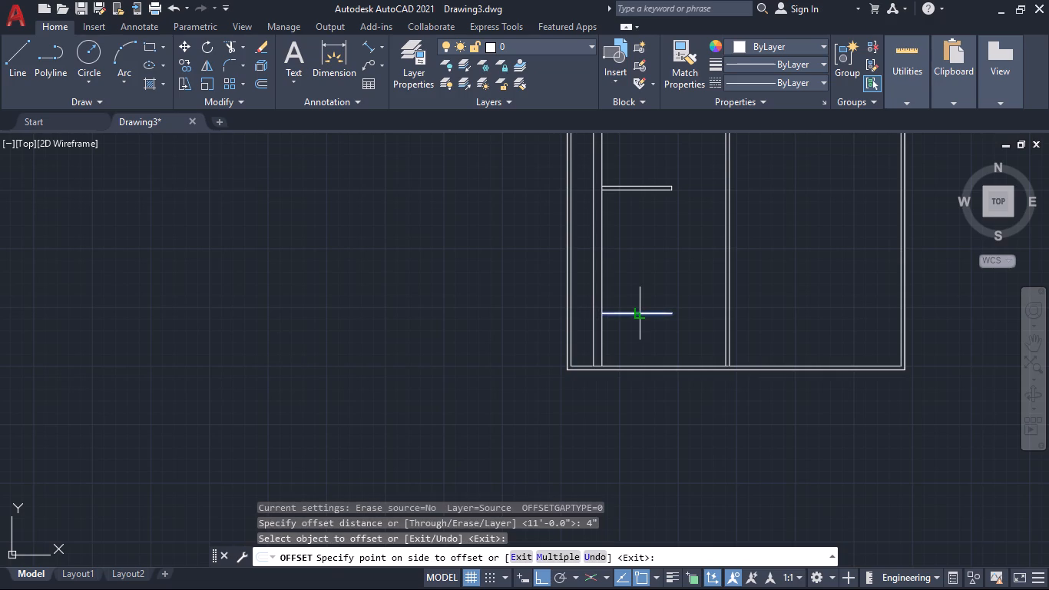
click(642, 303)
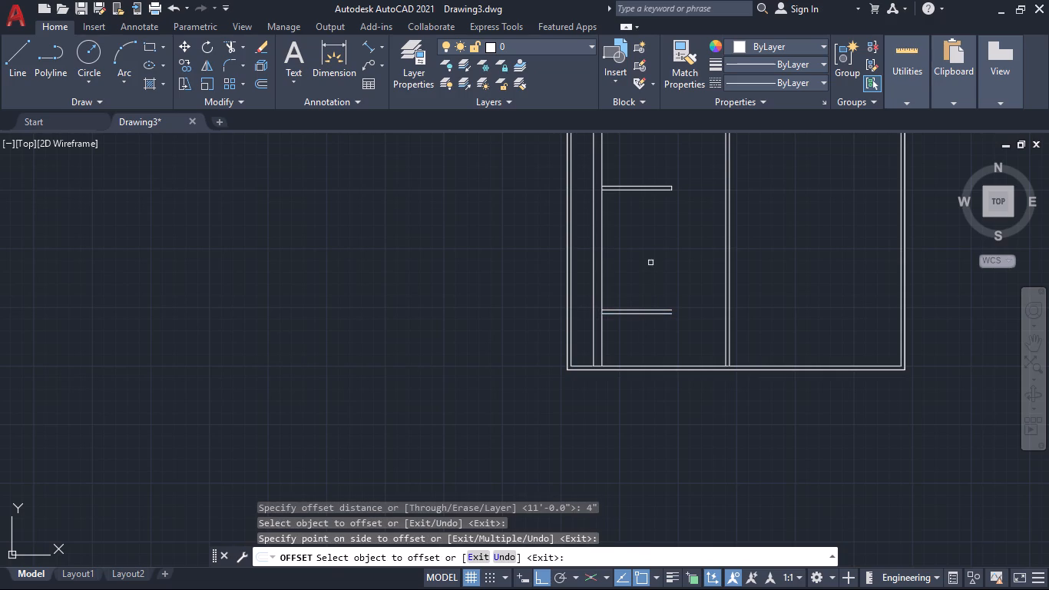
Quick-measure the space between the two partitions and the width of the lower-left room.
click(903, 66)
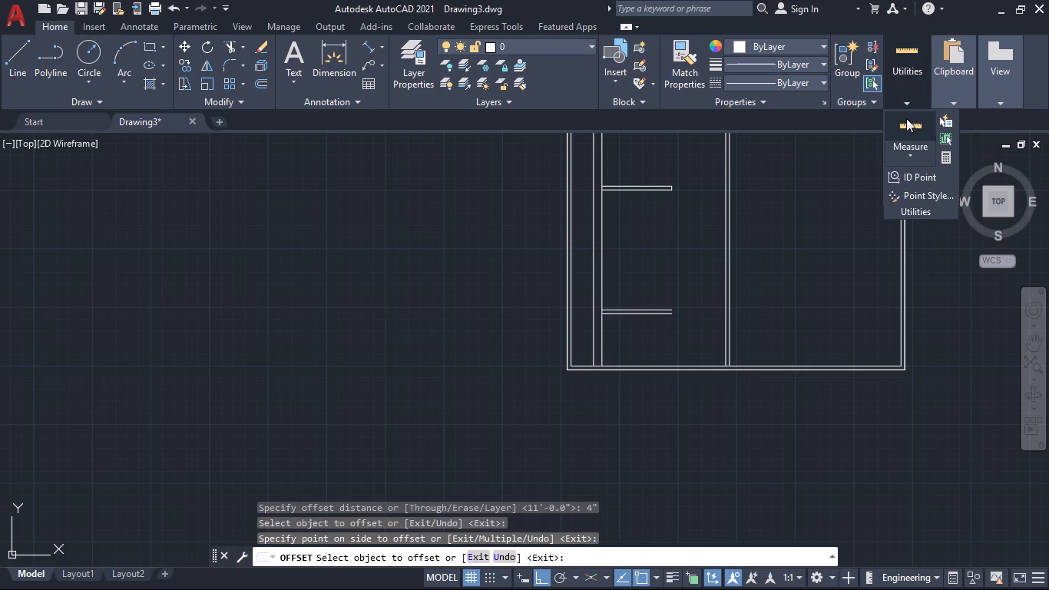
click(907, 120)
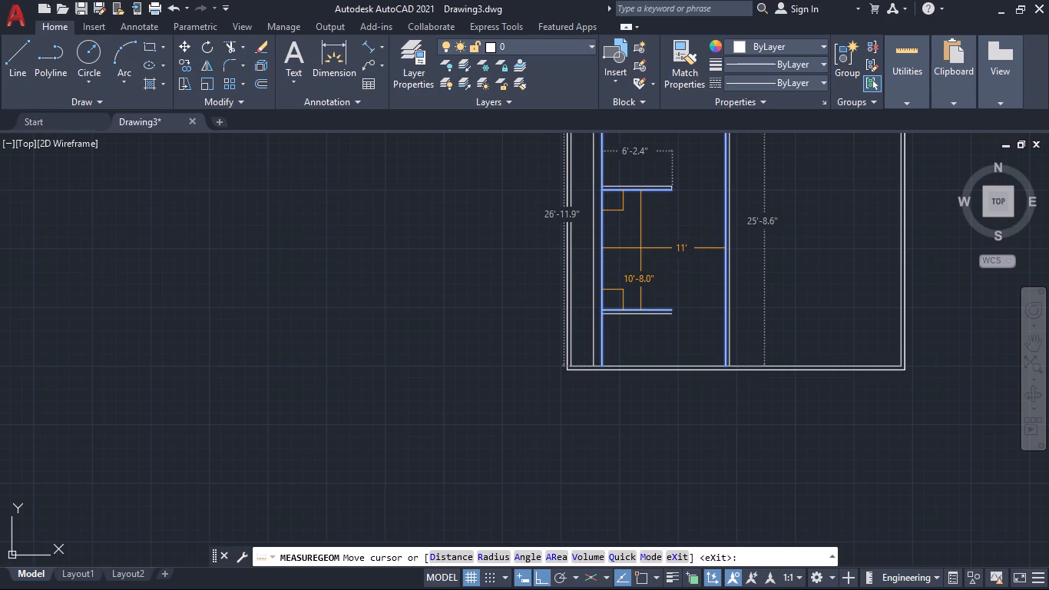
middle_drag(663, 249, 657, 347)
scroll(682, 336, down, 2)
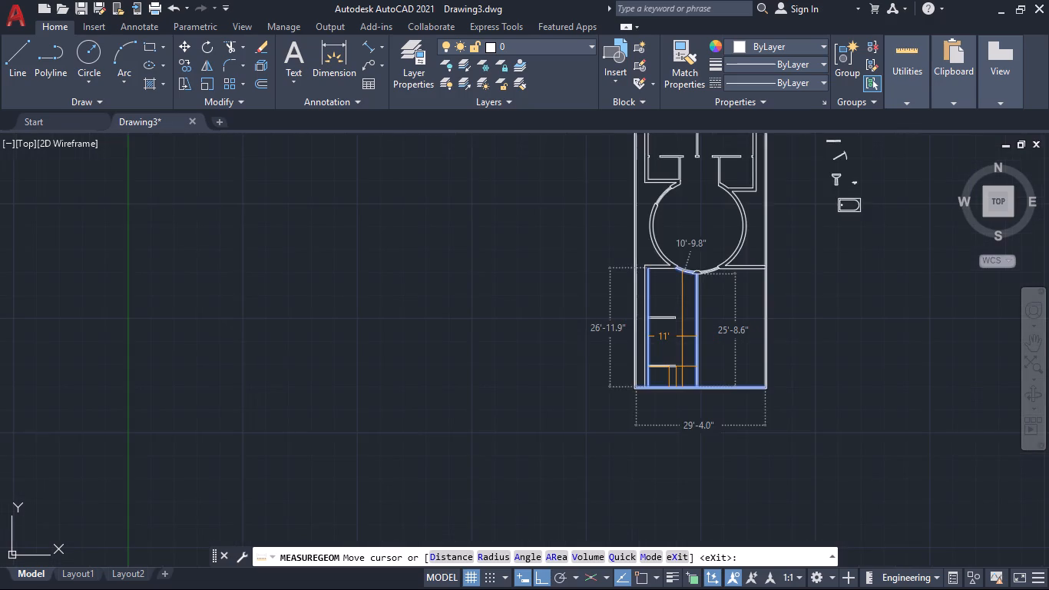
scroll(683, 336, up, 1)
key(Escape)
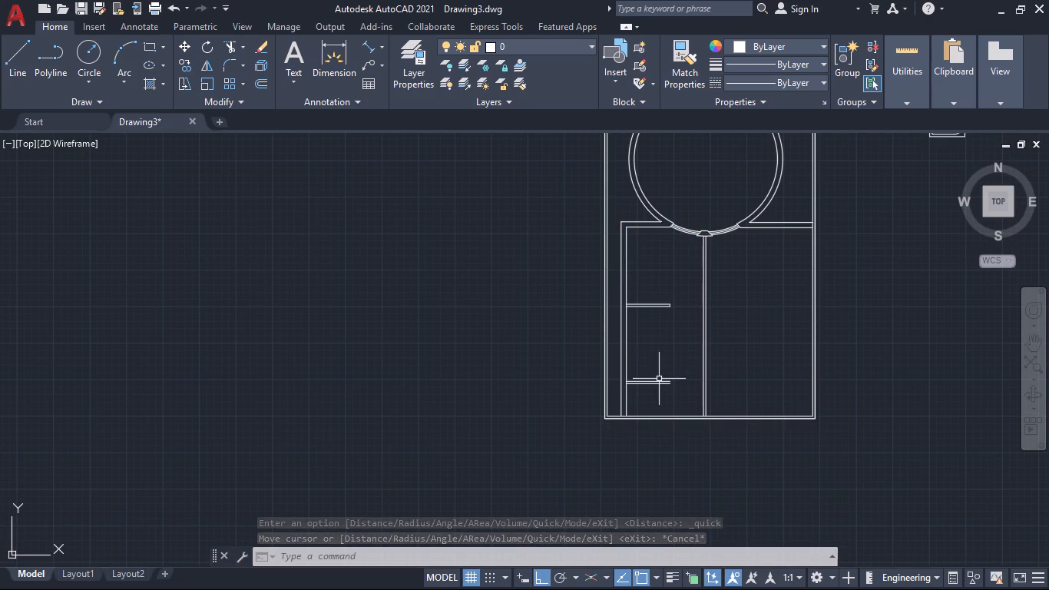
Draw connected lines from the second partition's free end along its upper edge to the central wall, 4" down and back to its lower corner.
scroll(659, 379, up, 1)
scroll(491, 328, up, 1)
key(l)
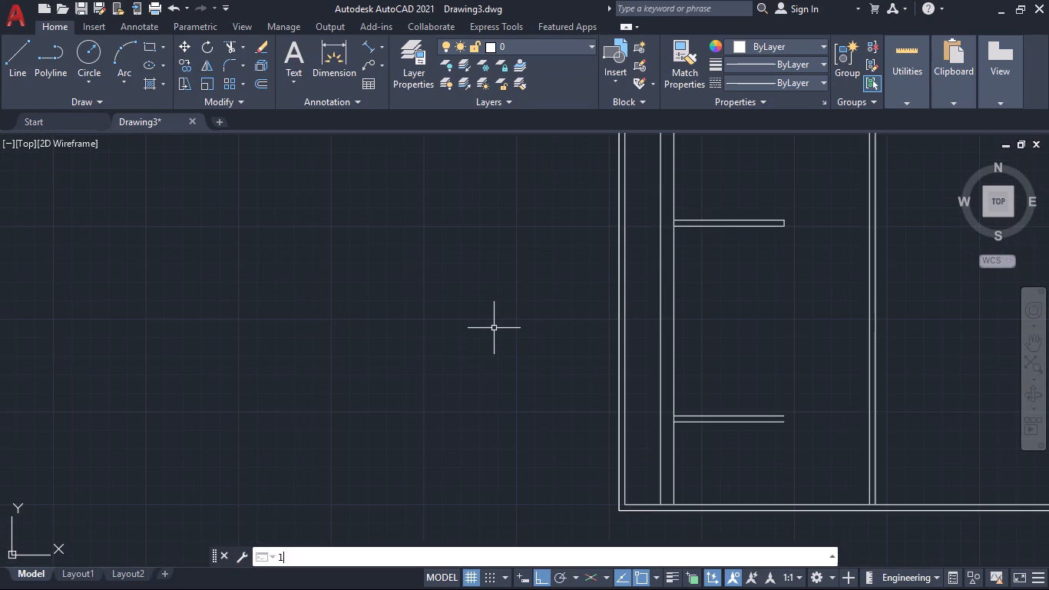
key(Return)
click(780, 424)
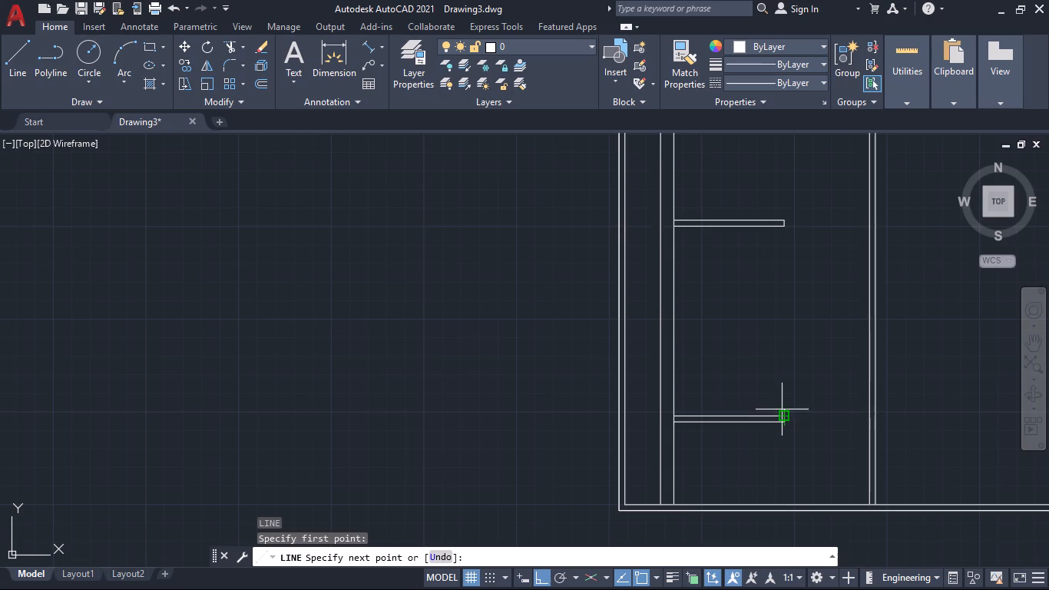
scroll(783, 411, up, 5)
click(769, 469)
scroll(803, 373, down, 3)
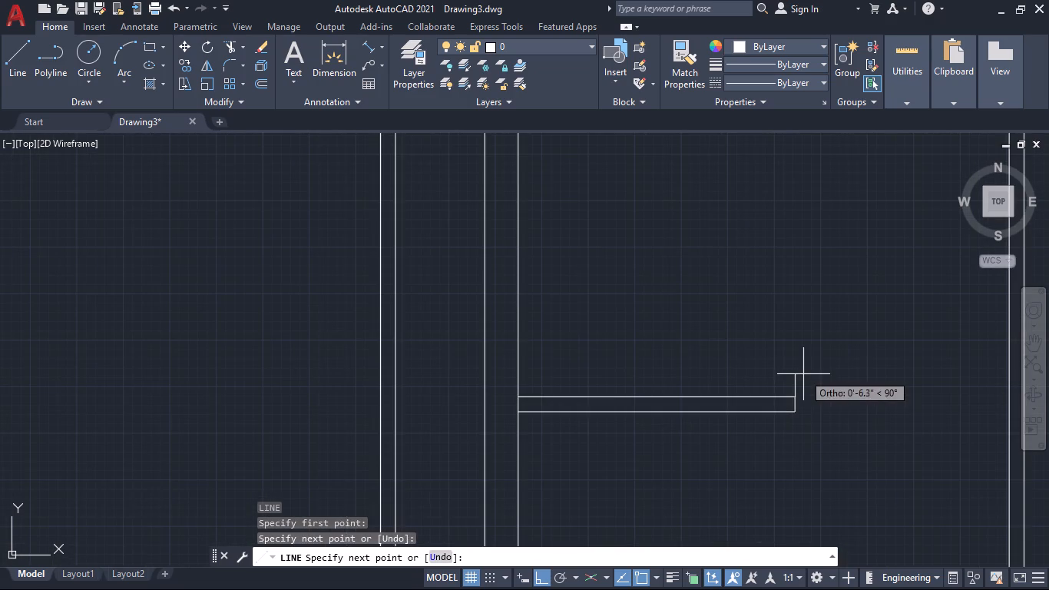
click(1009, 397)
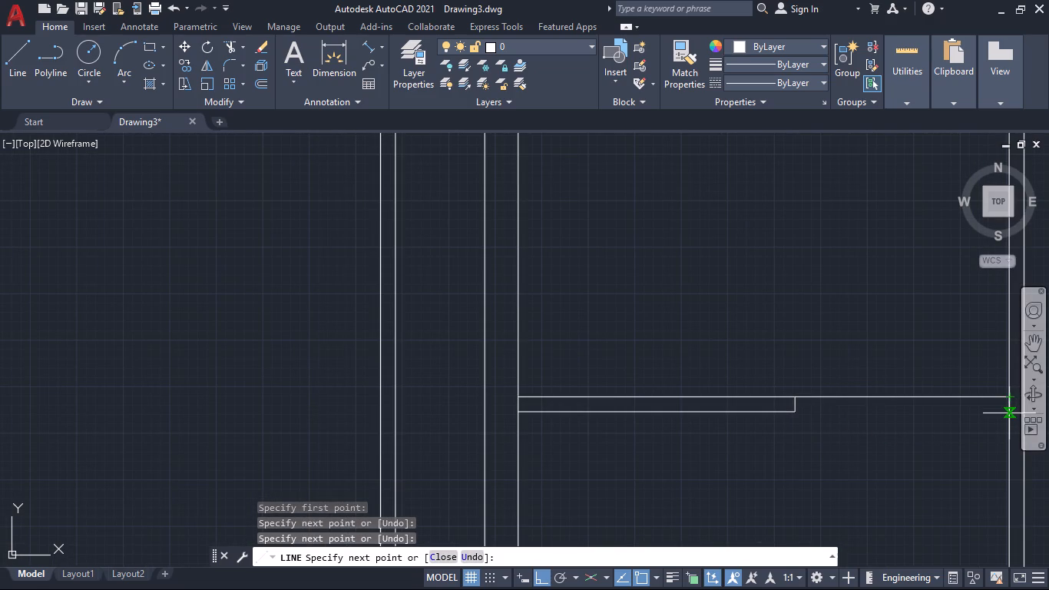
text(4")
key(Return)
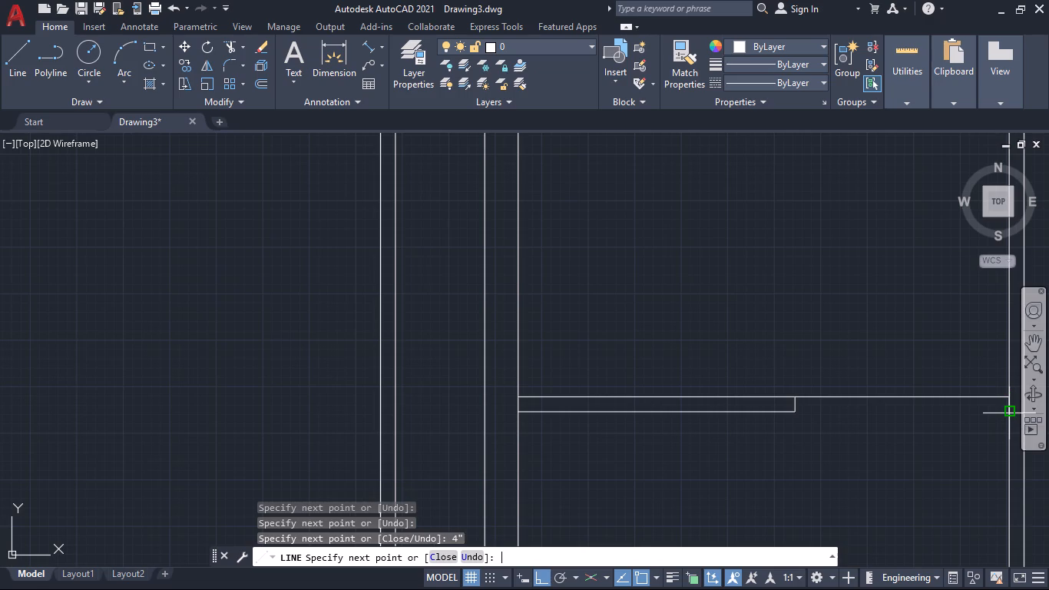
click(796, 410)
key(space)
Draw a vertical line from the lower end of the short joint line in the second partition down to the bottom wall's inner face.
scroll(837, 461, down, 3)
middle_drag(841, 486, 839, 484)
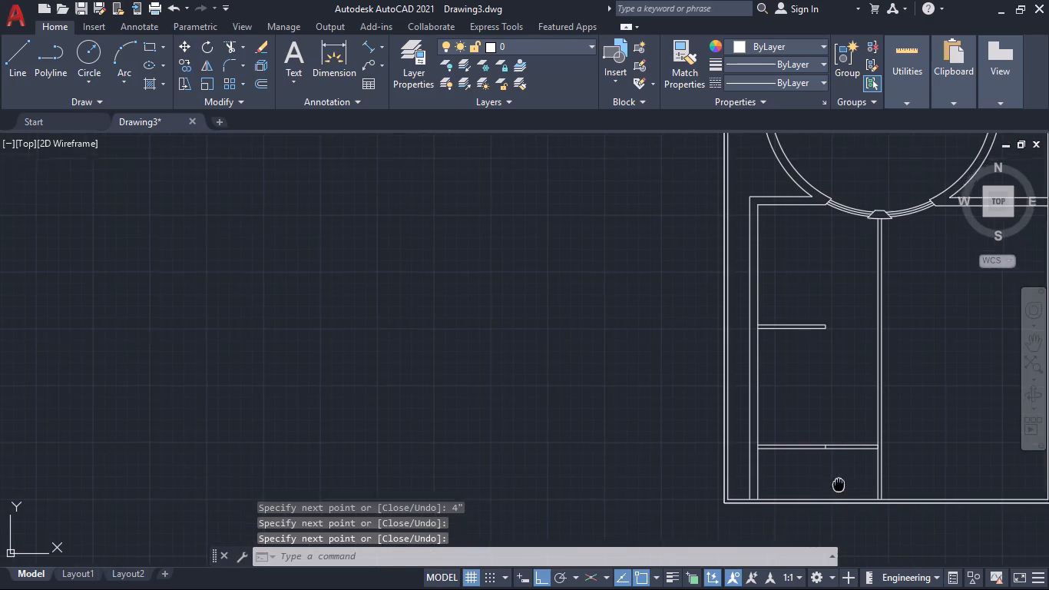
middle_drag(839, 484, 746, 460)
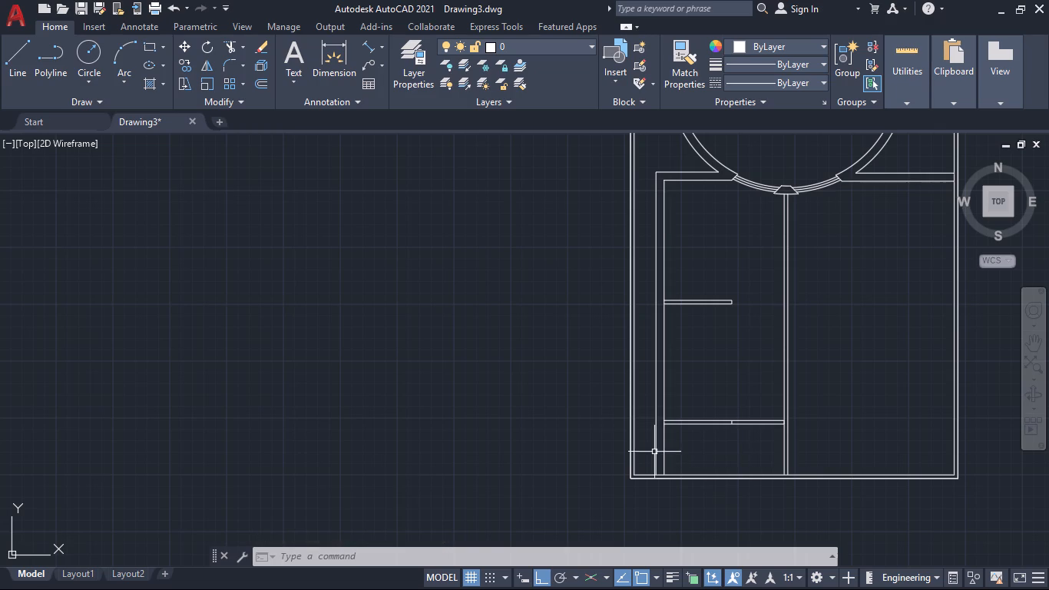
click(23, 46)
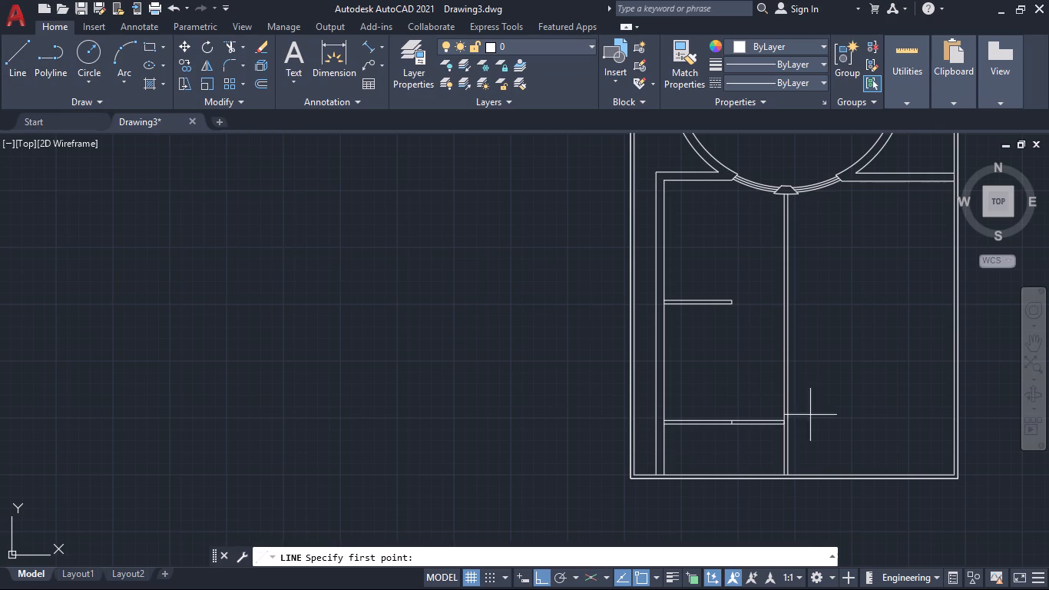
scroll(766, 424, up, 2)
middle_drag(685, 479, 683, 366)
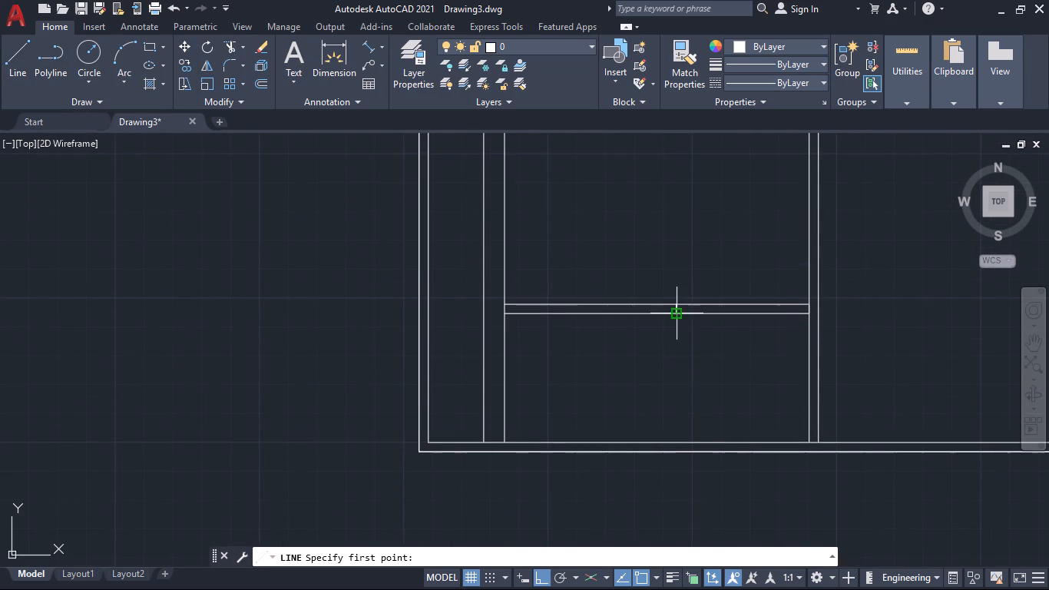
click(677, 313)
click(677, 441)
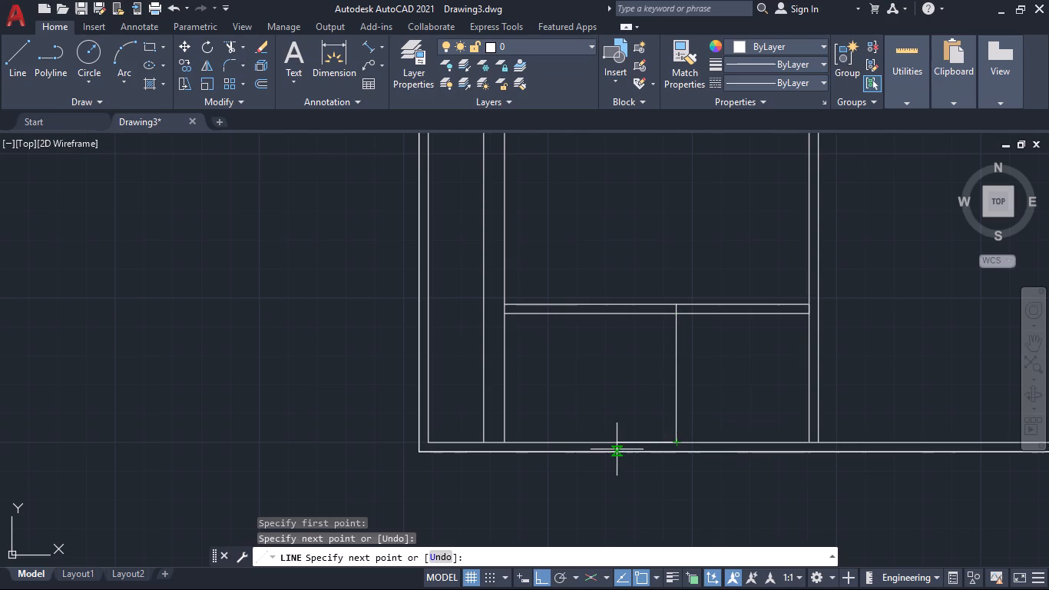
key(space)
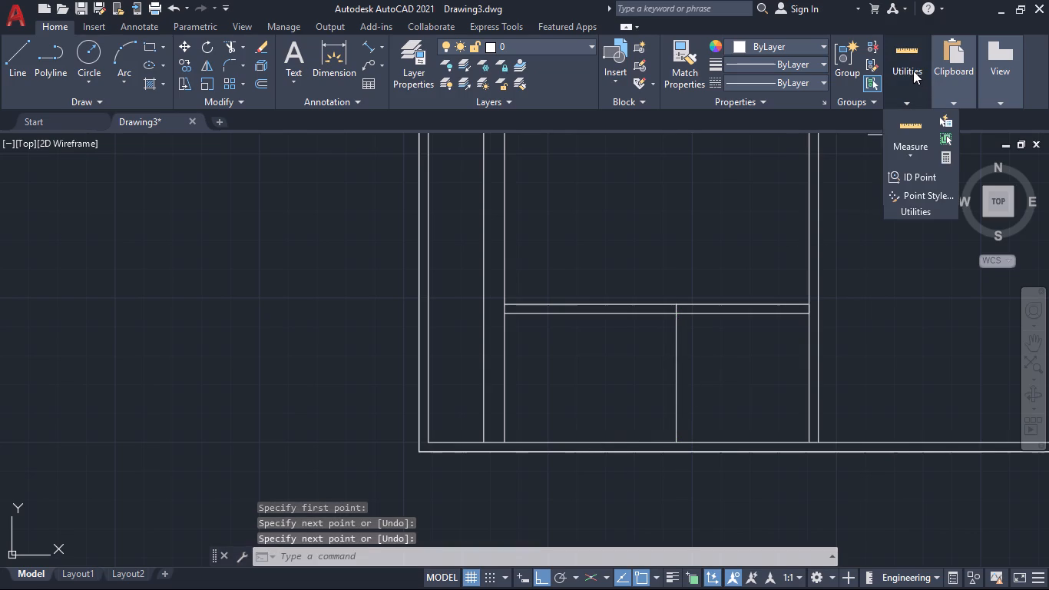
Quick-measure the width and height of the small room between the left inner wall and the new vertical line.
click(908, 66)
click(902, 118)
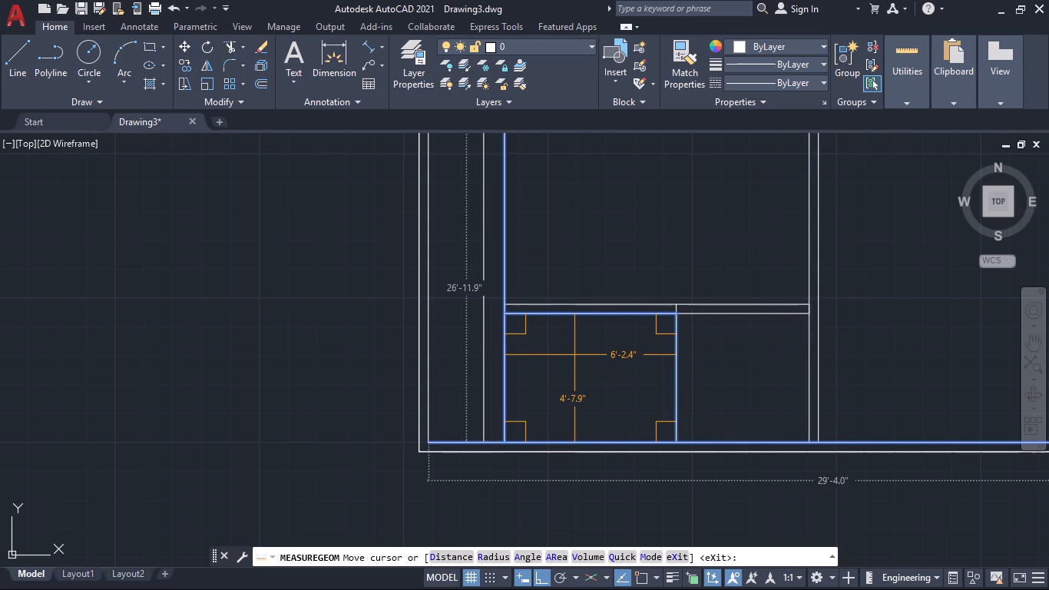
key(Escape)
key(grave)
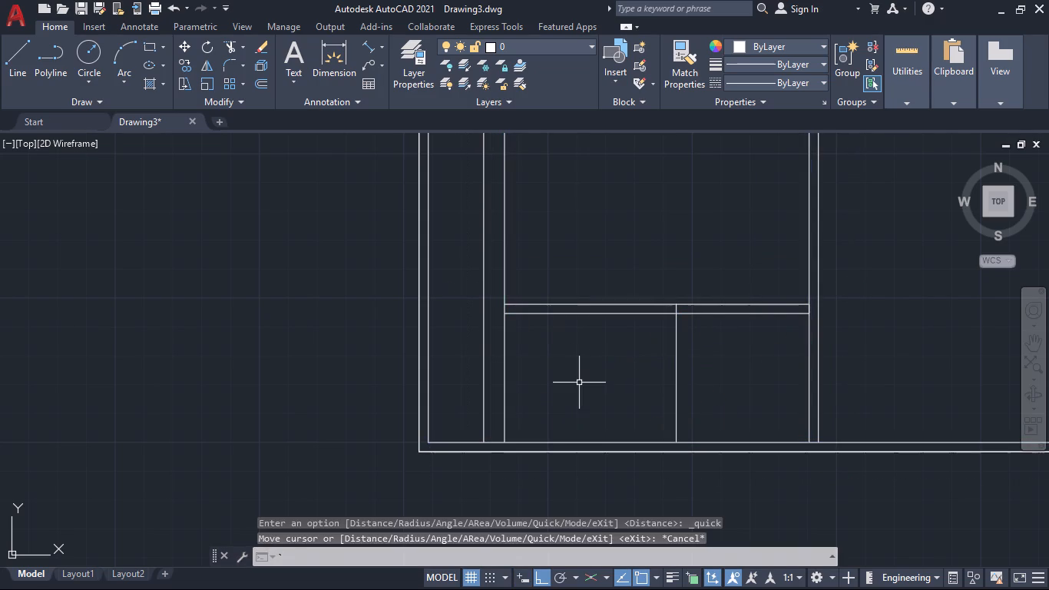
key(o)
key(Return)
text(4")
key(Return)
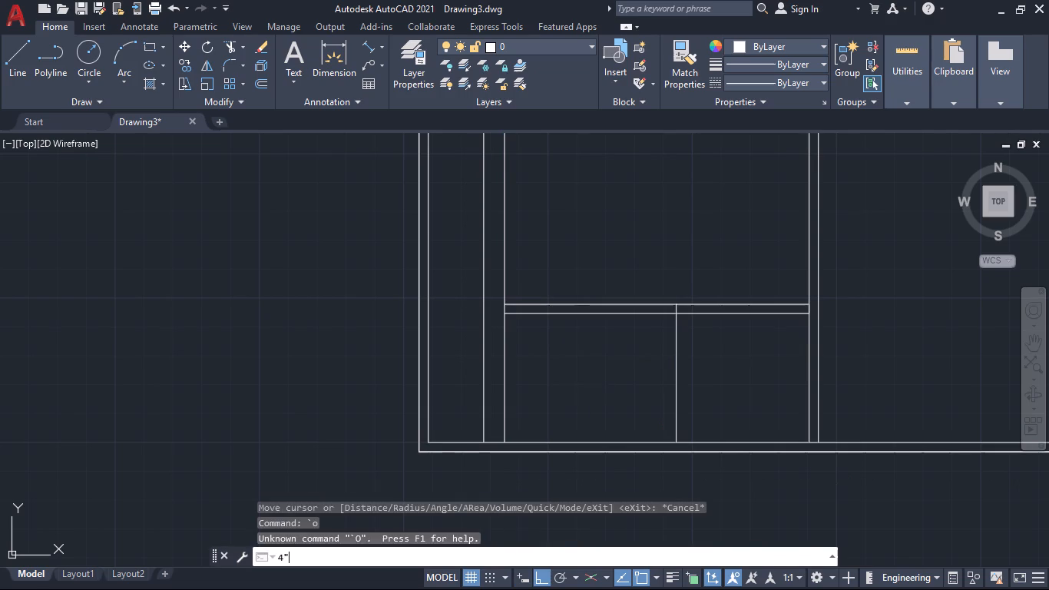
Offset the vertical line below the second partition 4" to the right.
key(o)
key(Return)
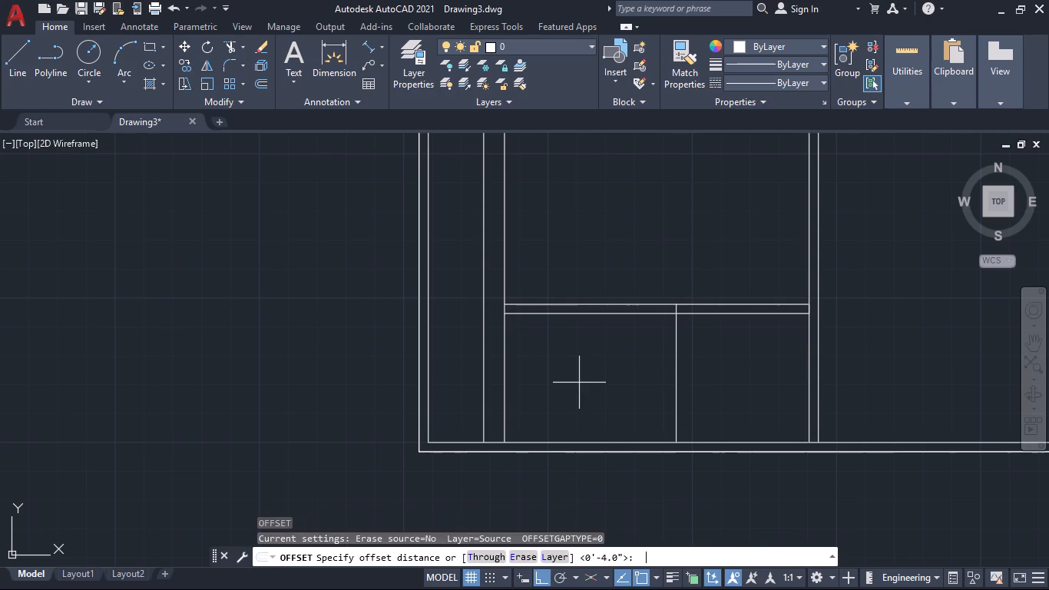
text(4")
key(Return)
click(674, 379)
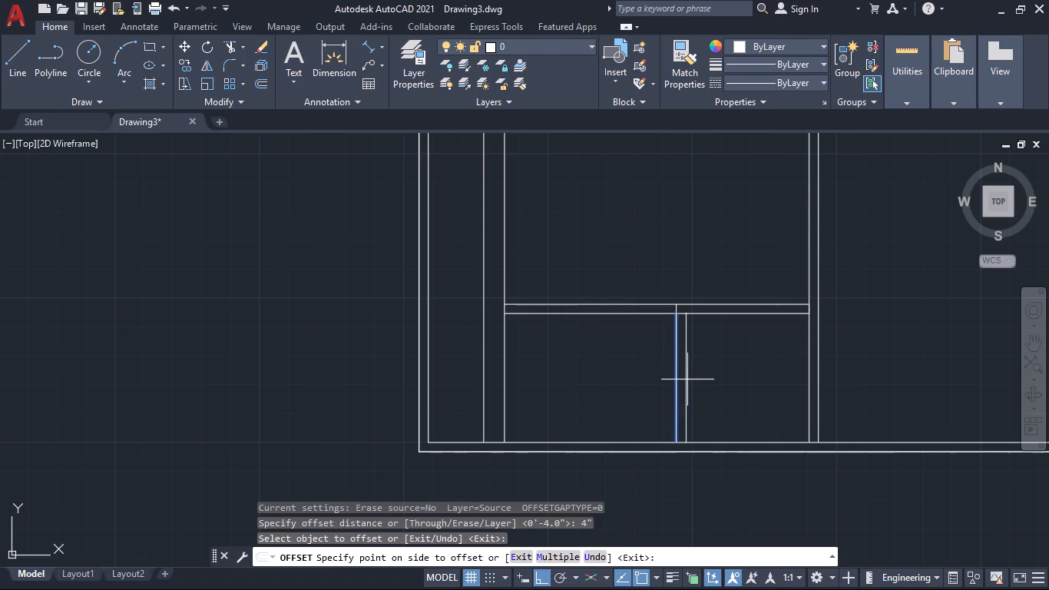
click(695, 380)
Examine the new small rooms and partitions in relation to the rest of the lower floor plan.
scroll(695, 348, up, 1)
scroll(719, 350, down, 2)
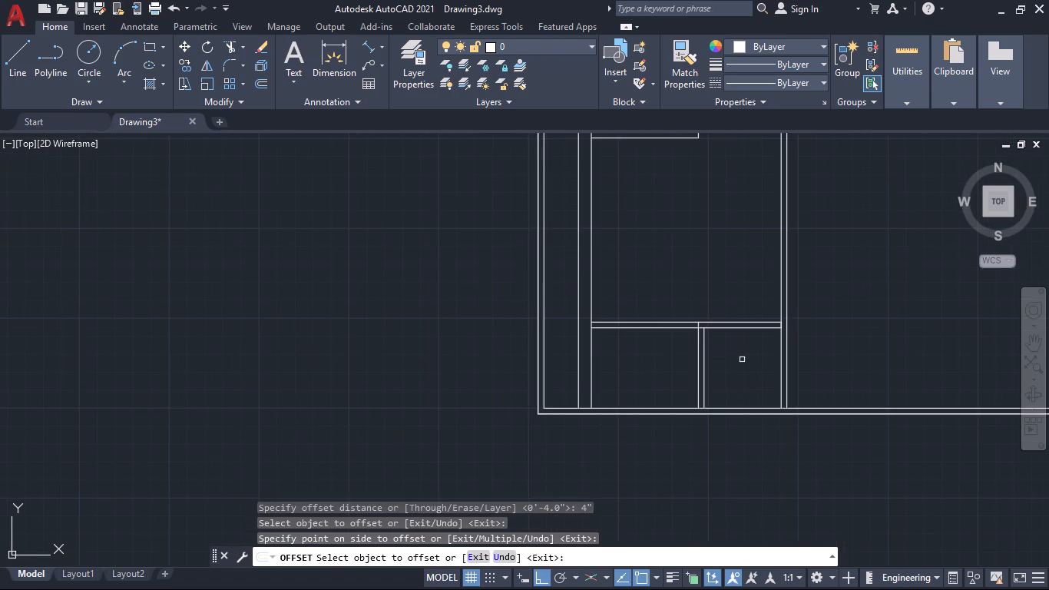
middle_drag(743, 361, 633, 410)
scroll(759, 340, down, 2)
middle_drag(754, 328, 713, 372)
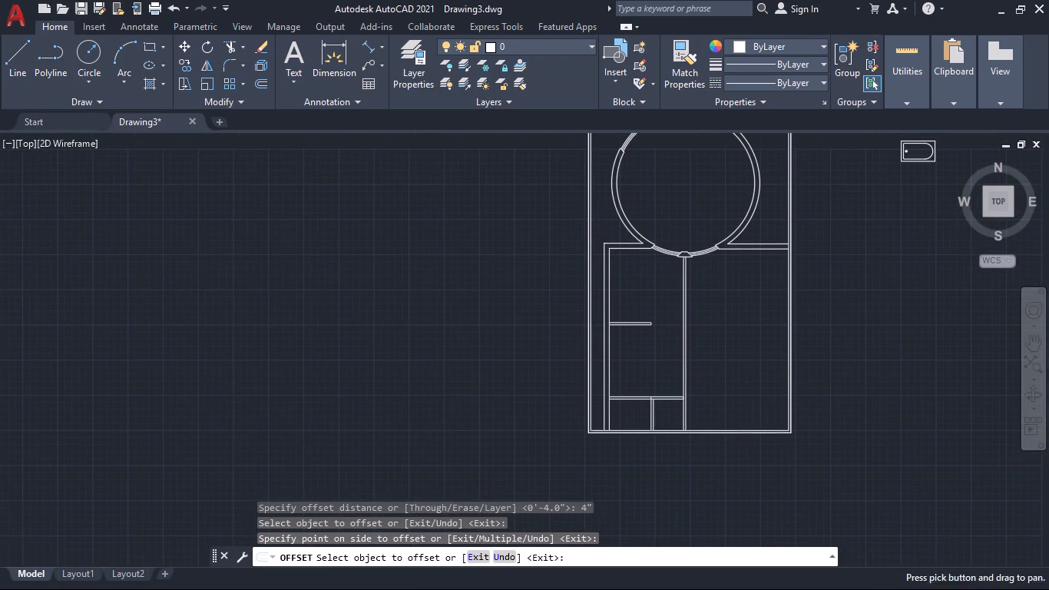
scroll(700, 373, up, 1)
middle_drag(697, 372, 707, 282)
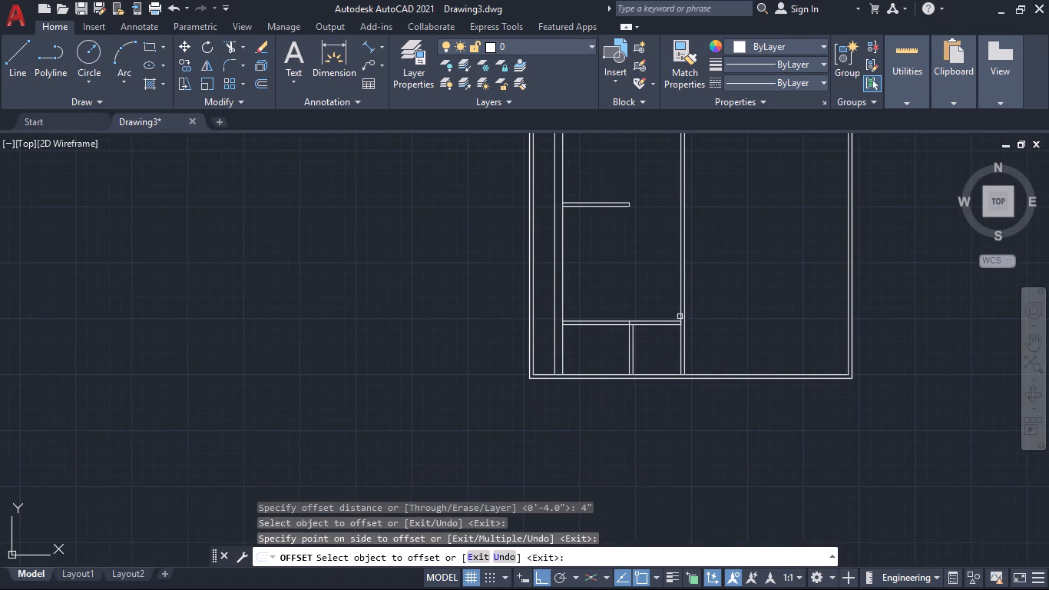
scroll(656, 339, up, 2)
key(Escape)
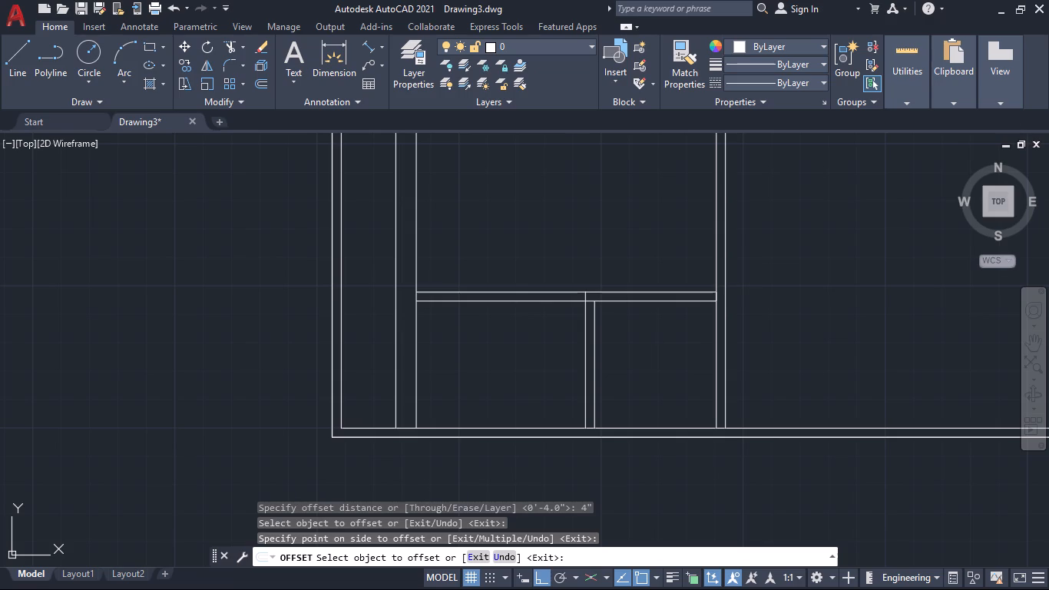
Trim the excess line segments where the new partitions meet in the lower-left room.
text(tr)
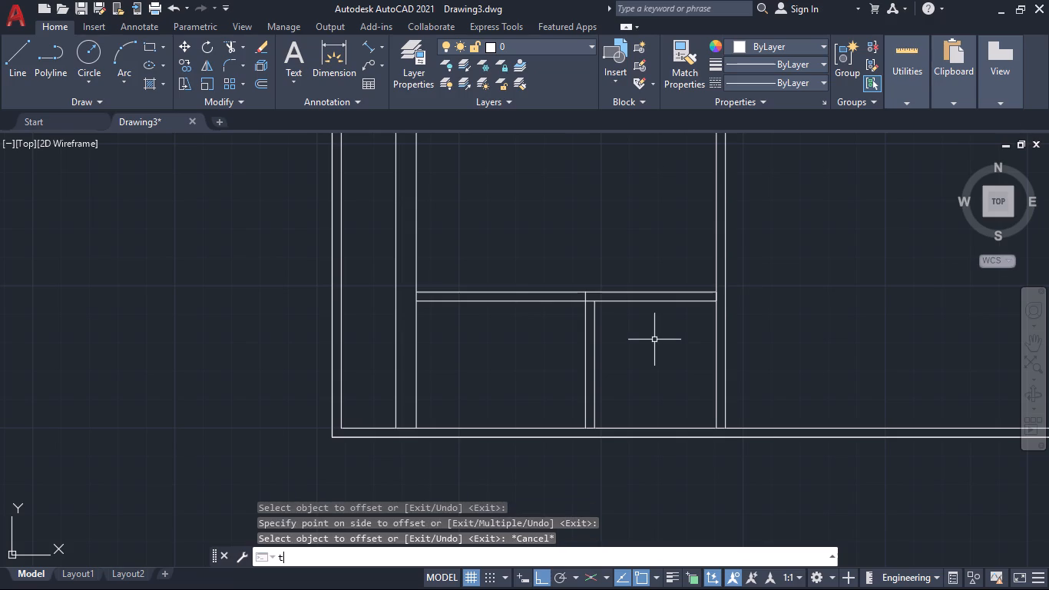
key(Return)
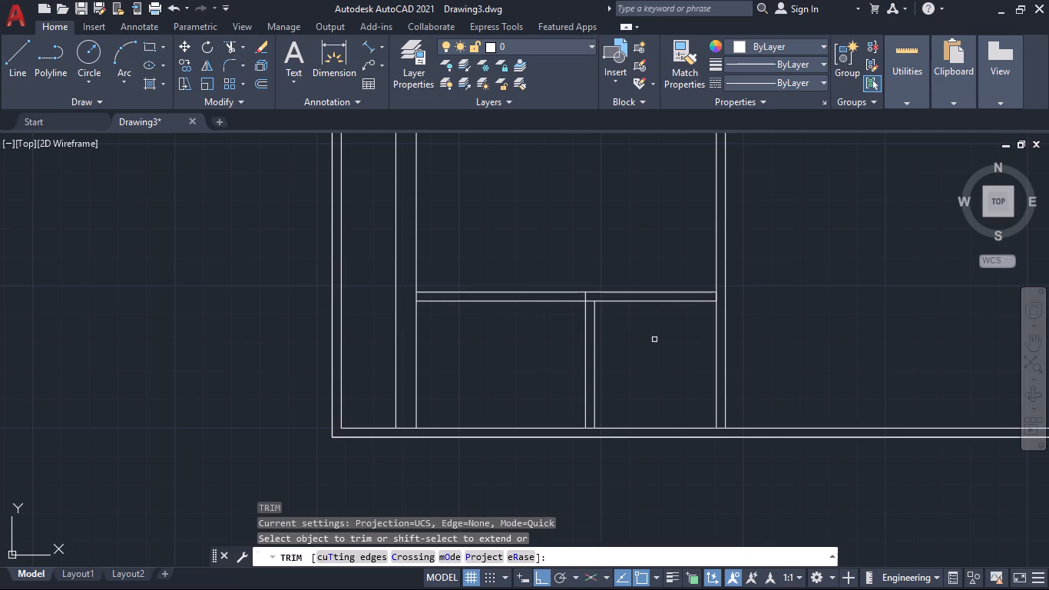
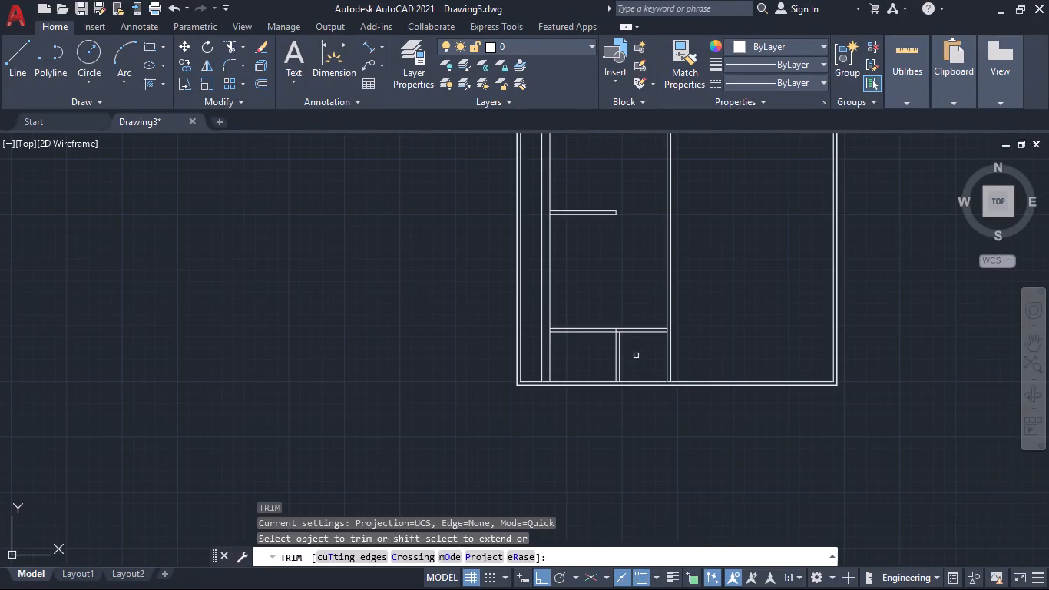
Trim the left inner wall's line between the two edges of the upper short partition in the lower-left room.
scroll(625, 349, down, 2)
scroll(624, 343, up, 2)
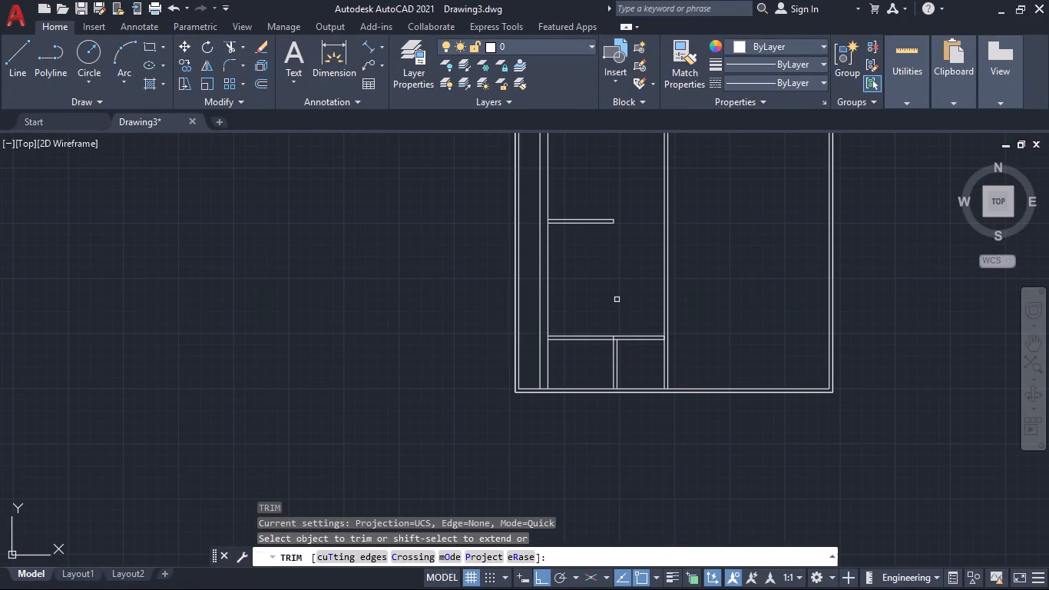
scroll(618, 296, up, 1)
scroll(618, 296, down, 3)
middle_drag(661, 272, 663, 276)
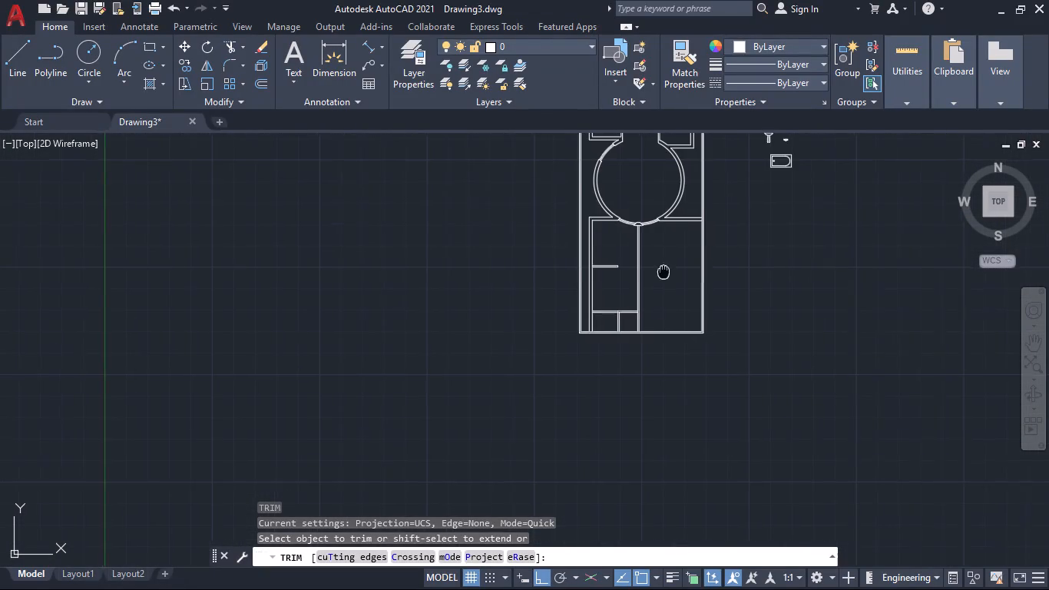
middle_drag(663, 276, 654, 399)
scroll(653, 383, up, 1)
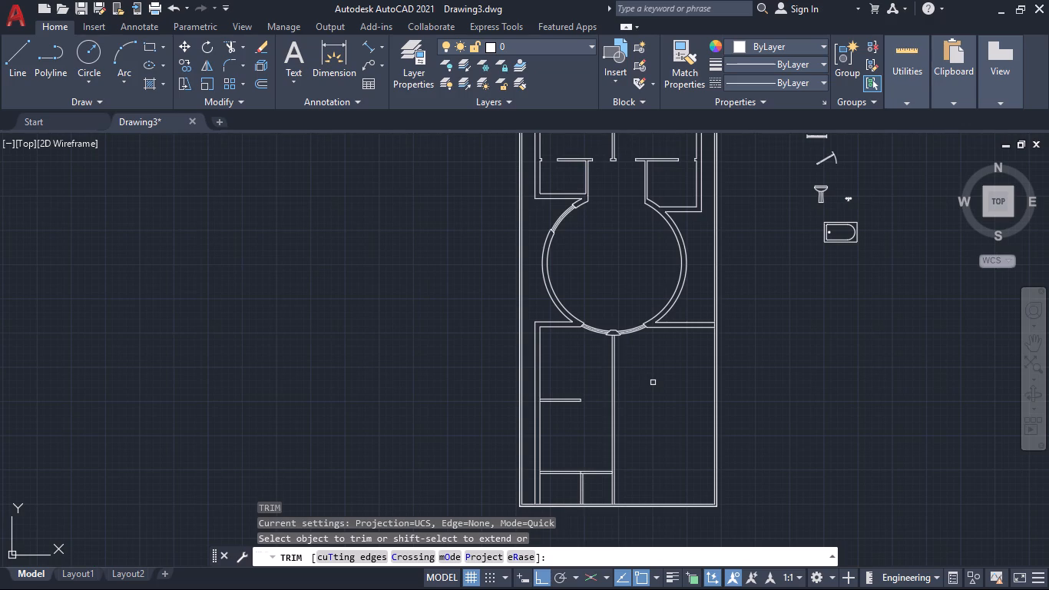
middle_drag(653, 383, 689, 354)
scroll(688, 354, up, 1)
middle_drag(677, 413, 680, 408)
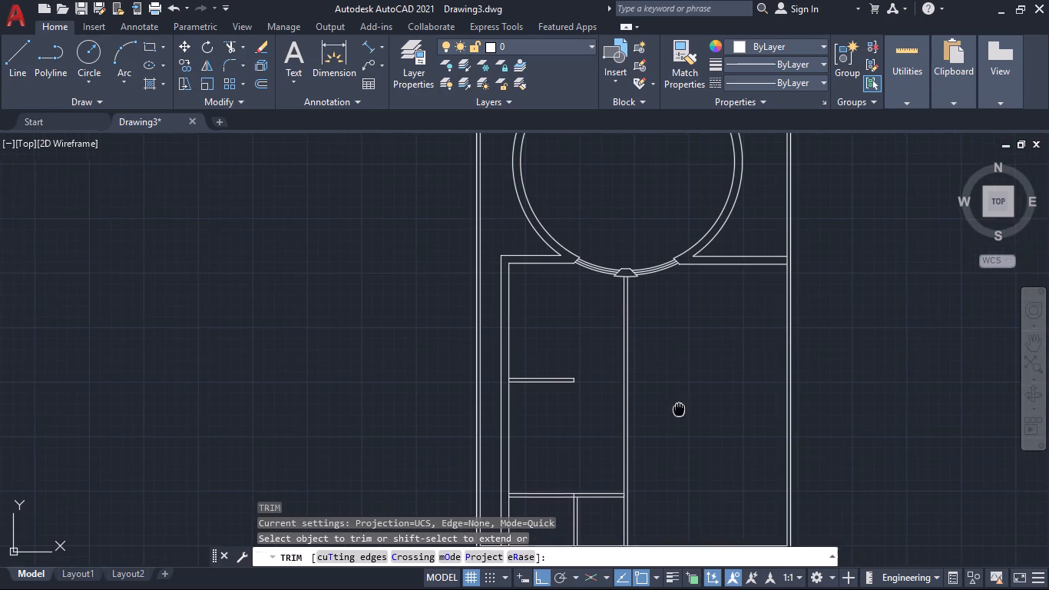
middle_drag(680, 408, 710, 320)
scroll(697, 370, up, 1)
middle_drag(703, 353, 704, 353)
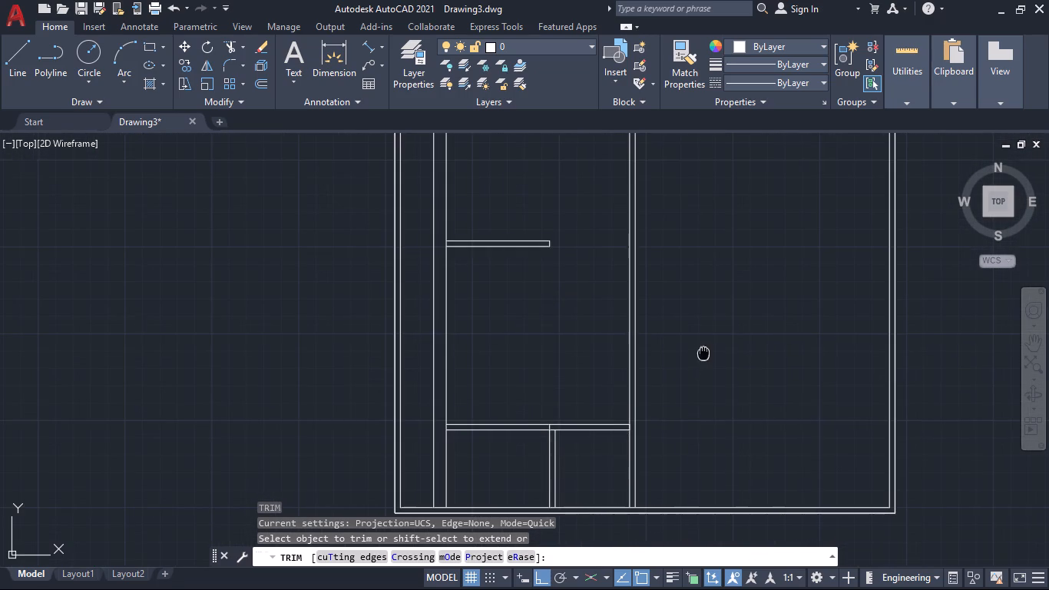
middle_drag(704, 353, 765, 378)
scroll(653, 370, down, 2)
scroll(606, 336, up, 3)
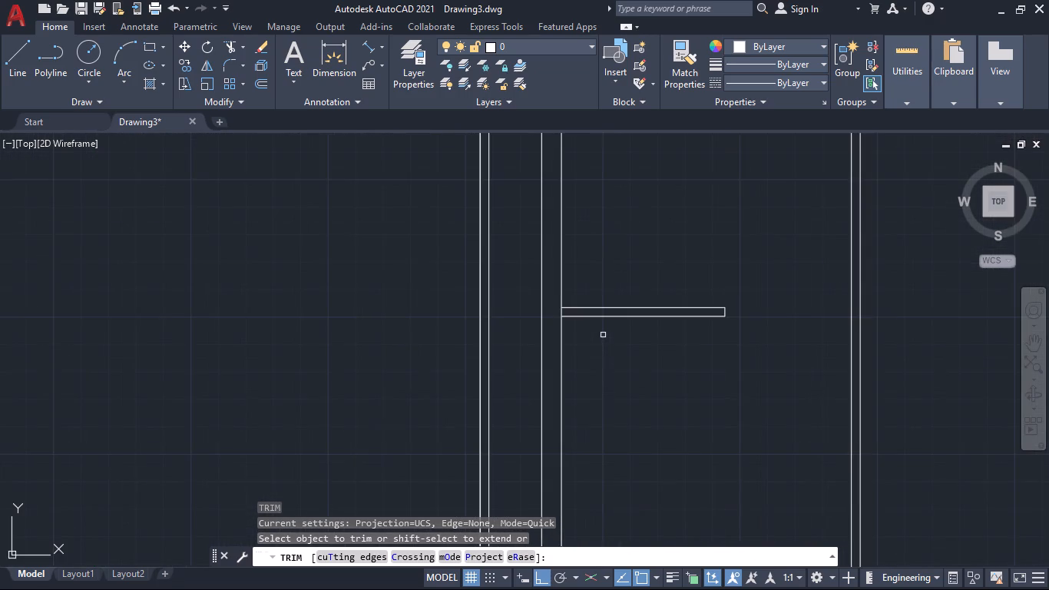
scroll(602, 335, up, 1)
click(544, 296)
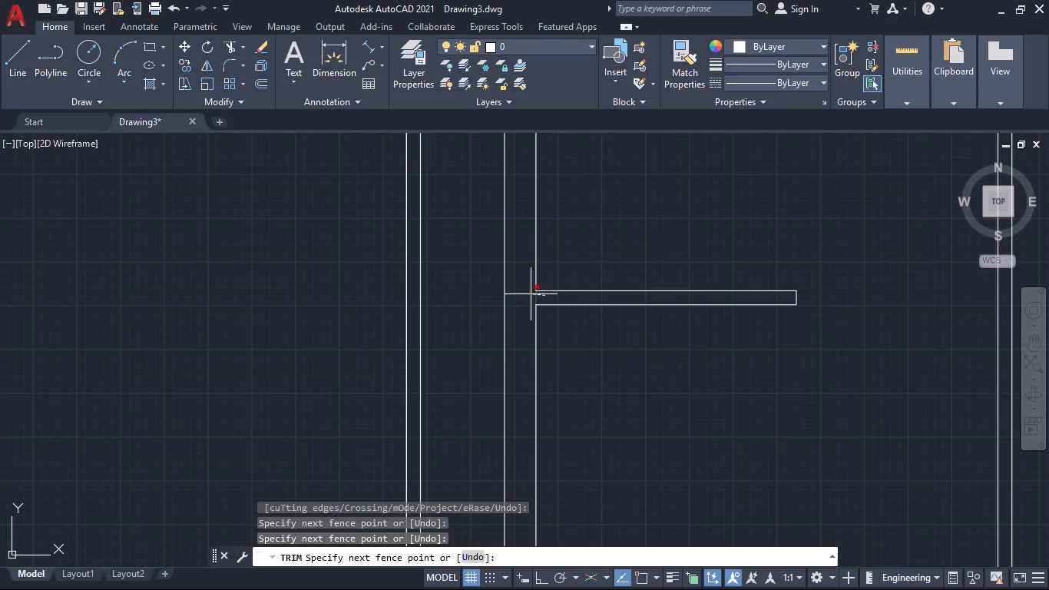
click(530, 294)
Examine the lower rooms, the new partitions and the wall junctions below the circular room.
scroll(864, 393, down, 3)
middle_drag(857, 421, 672, 423)
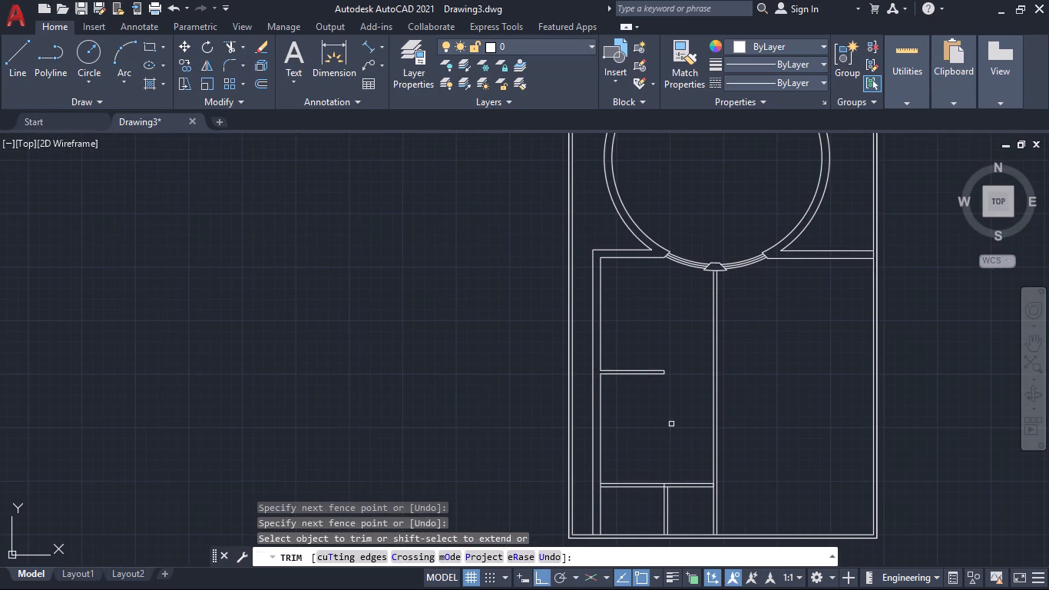
scroll(812, 366, down, 1)
middle_drag(789, 409, 799, 364)
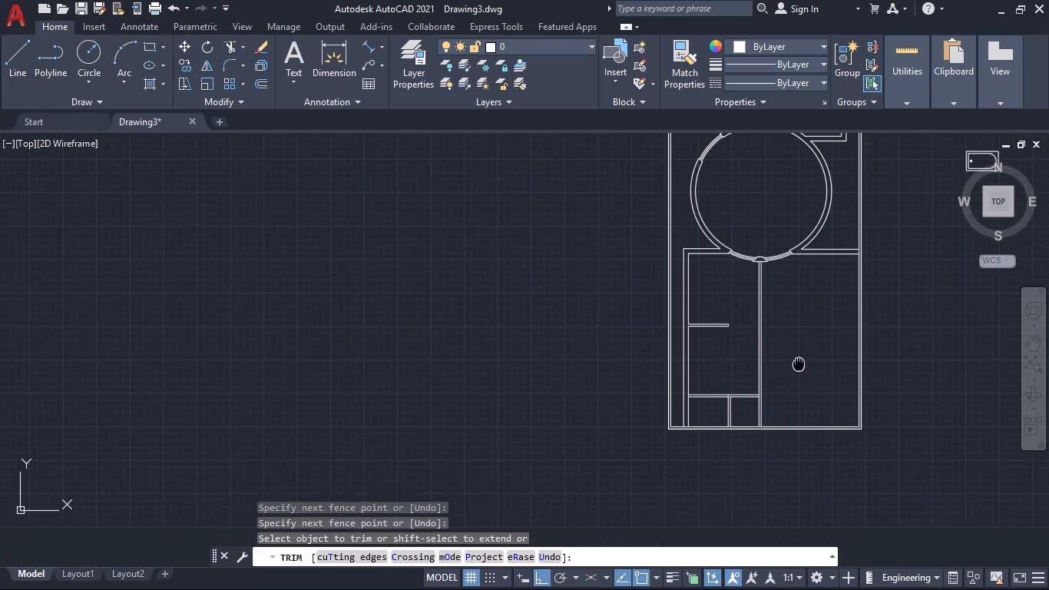
middle_drag(799, 364, 799, 423)
scroll(746, 393, up, 2)
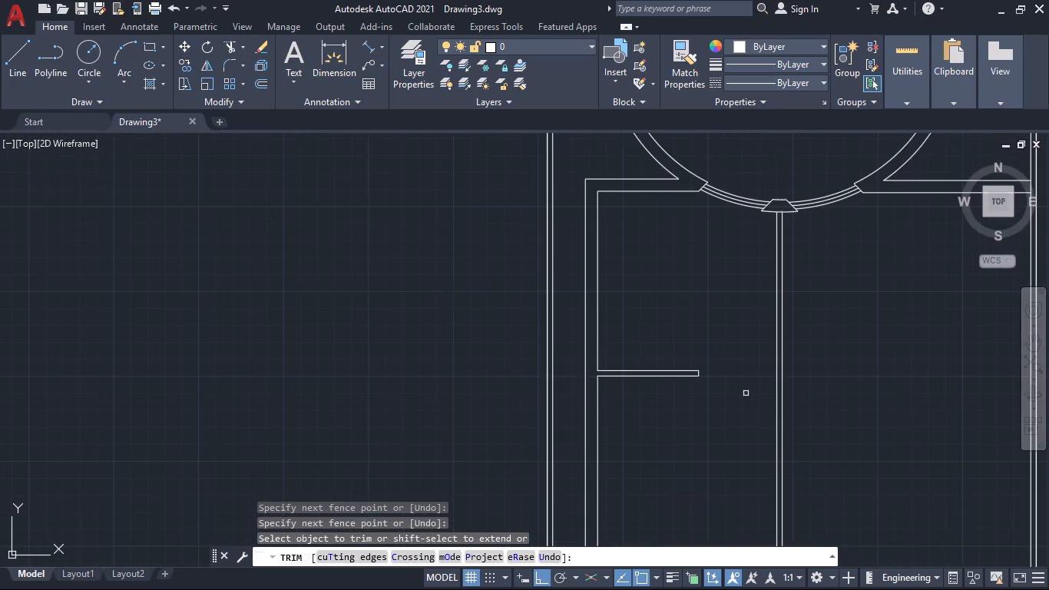
scroll(746, 393, up, 2)
scroll(746, 393, down, 2)
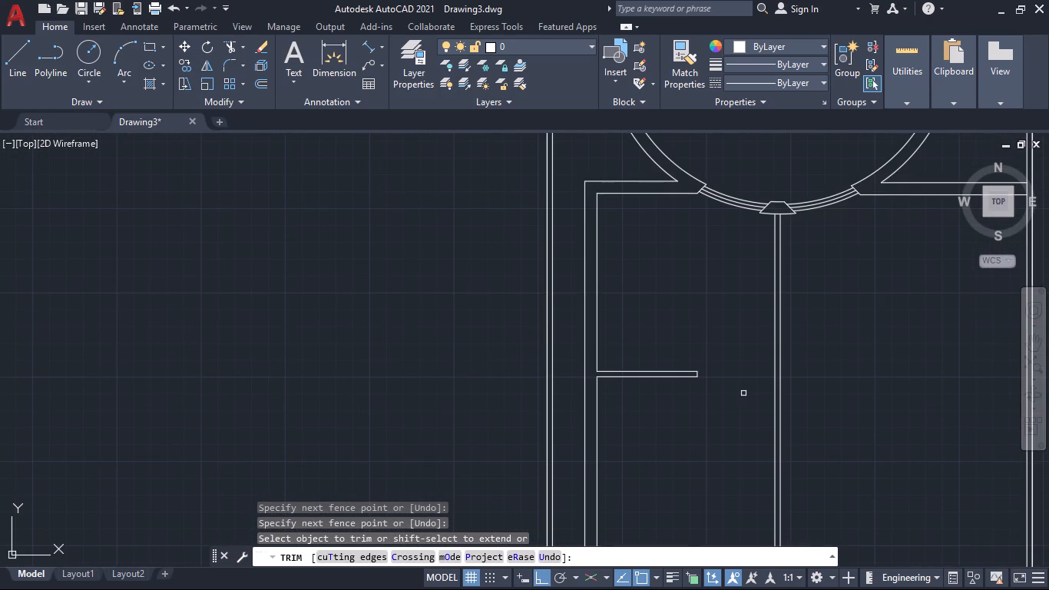
scroll(707, 386, up, 3)
scroll(707, 386, down, 3)
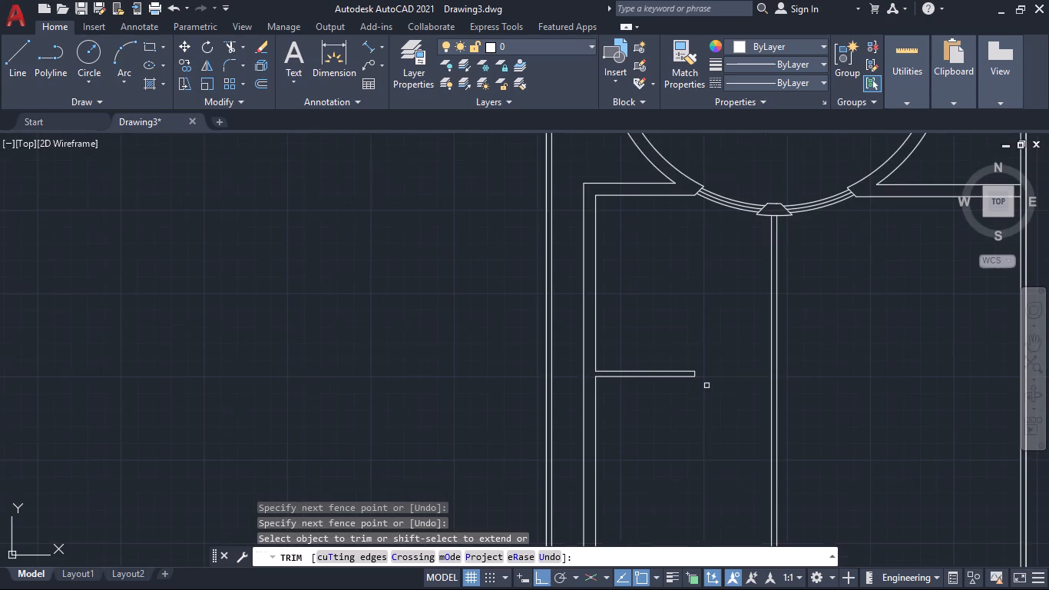
scroll(726, 413, down, 1)
middle_drag(824, 406, 757, 344)
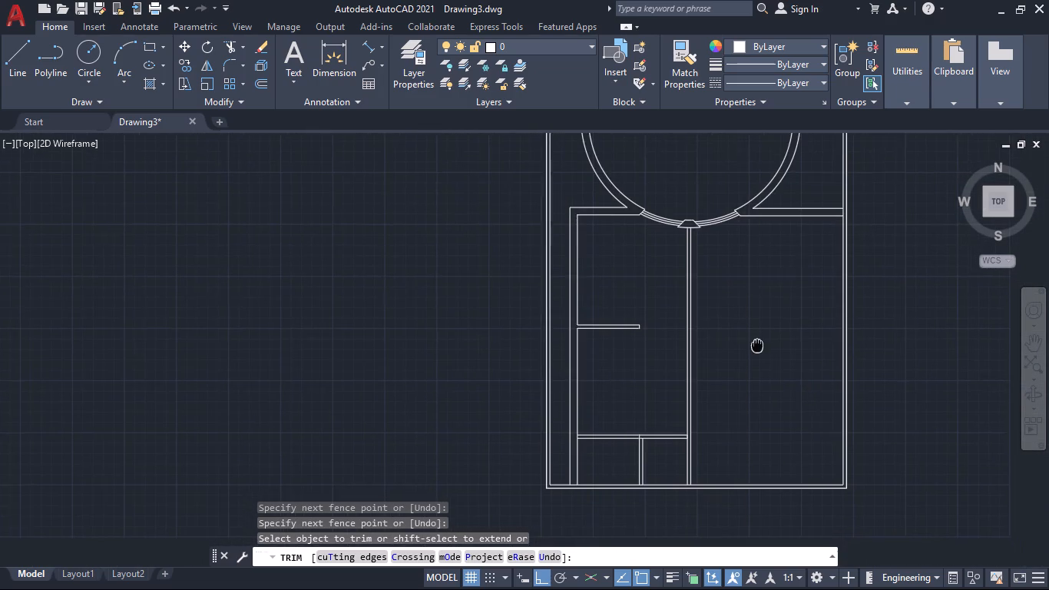
middle_drag(757, 344, 756, 345)
scroll(754, 347, down, 2)
scroll(768, 323, up, 1)
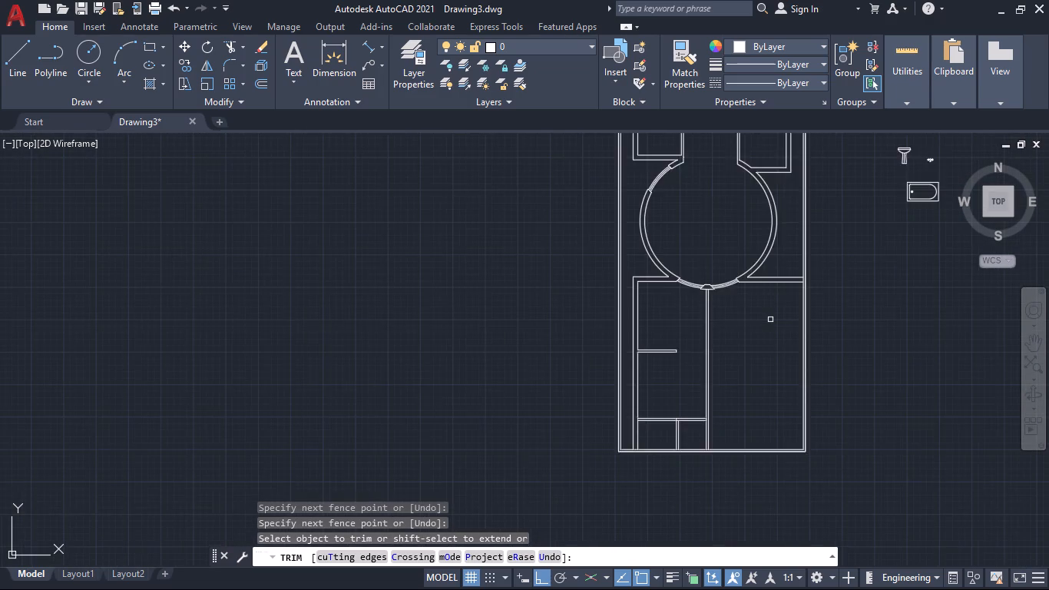
scroll(770, 320, up, 1)
middle_drag(779, 278, 743, 397)
scroll(759, 377, up, 2)
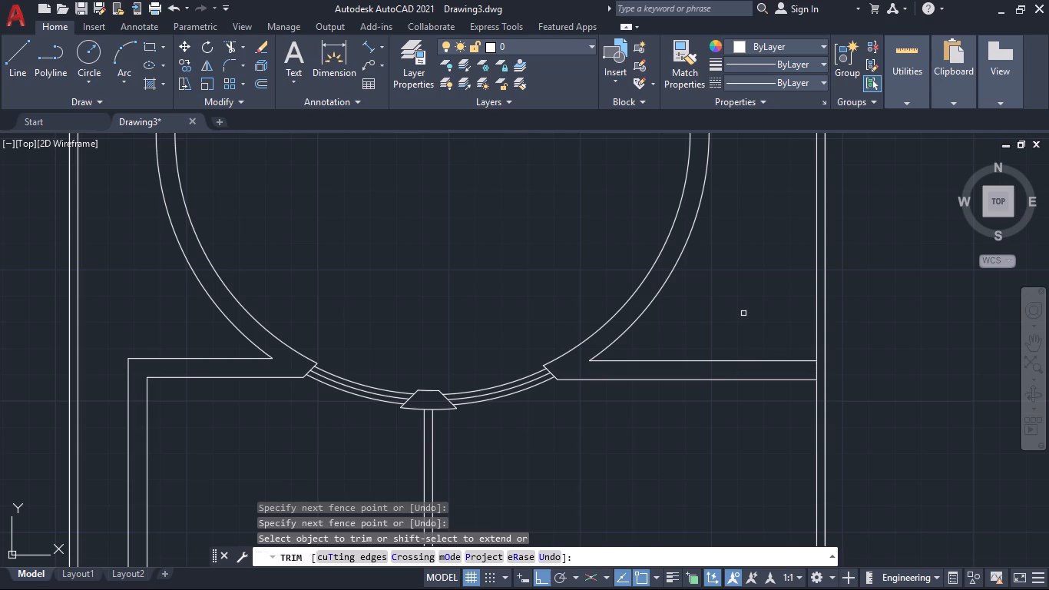
key(Escape)
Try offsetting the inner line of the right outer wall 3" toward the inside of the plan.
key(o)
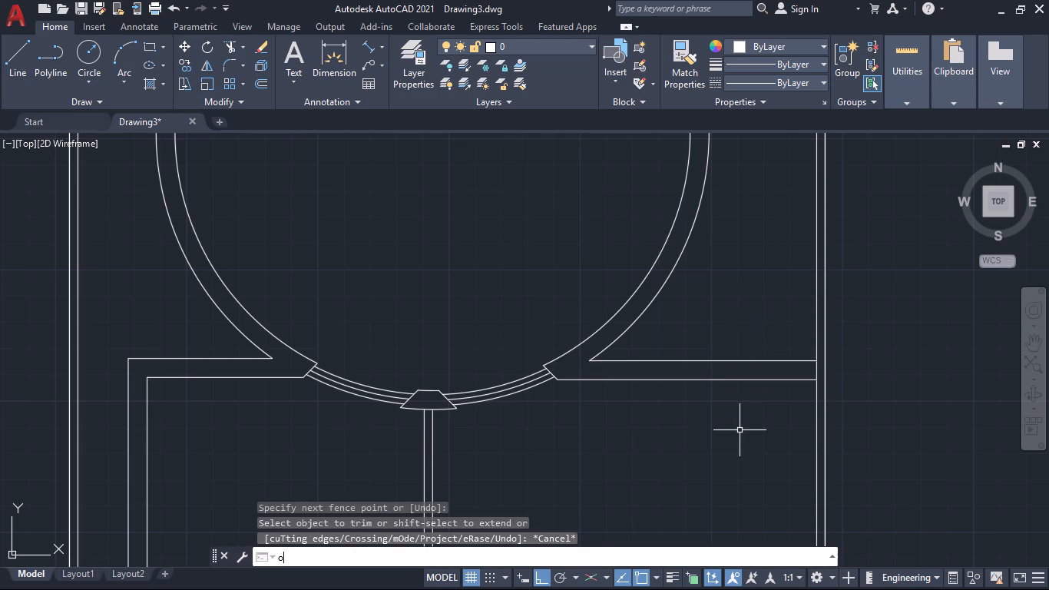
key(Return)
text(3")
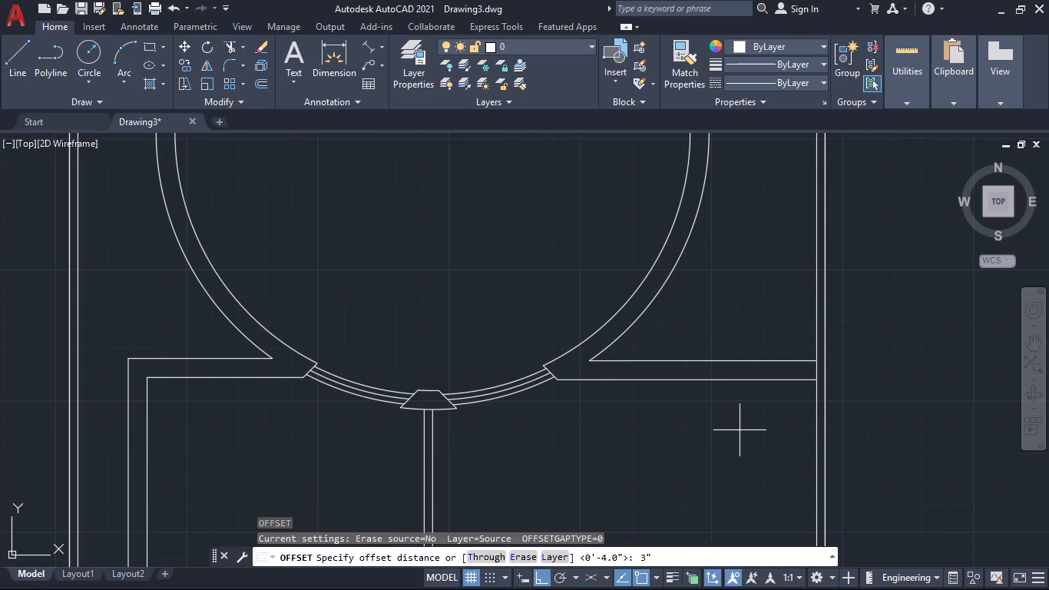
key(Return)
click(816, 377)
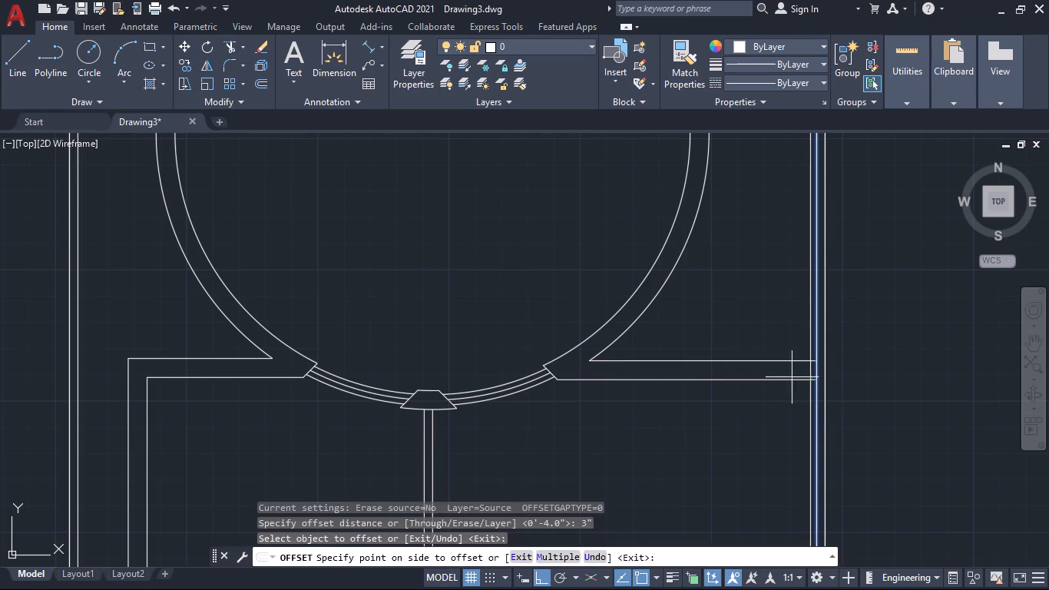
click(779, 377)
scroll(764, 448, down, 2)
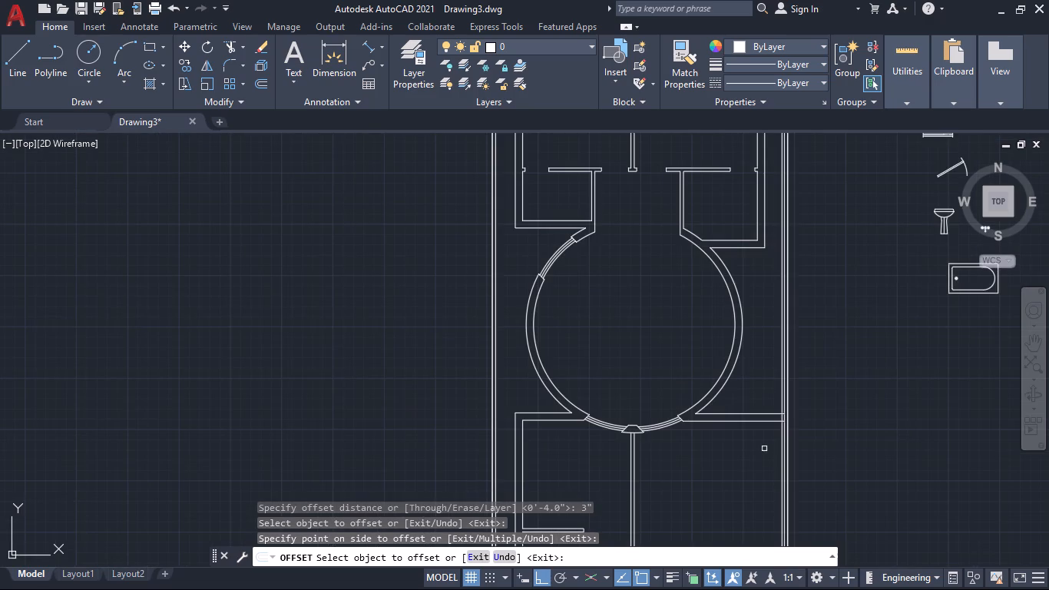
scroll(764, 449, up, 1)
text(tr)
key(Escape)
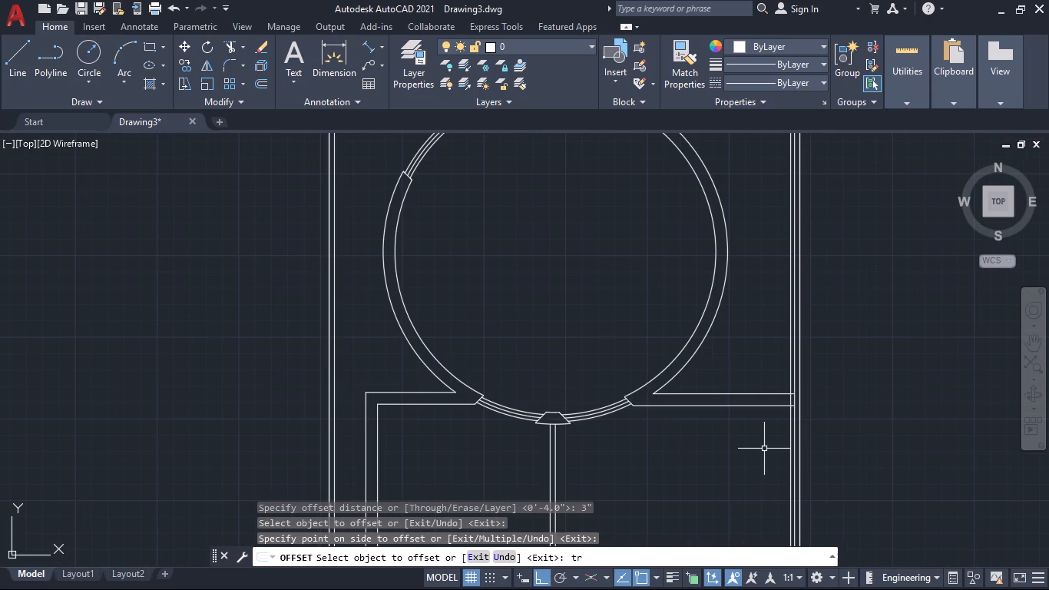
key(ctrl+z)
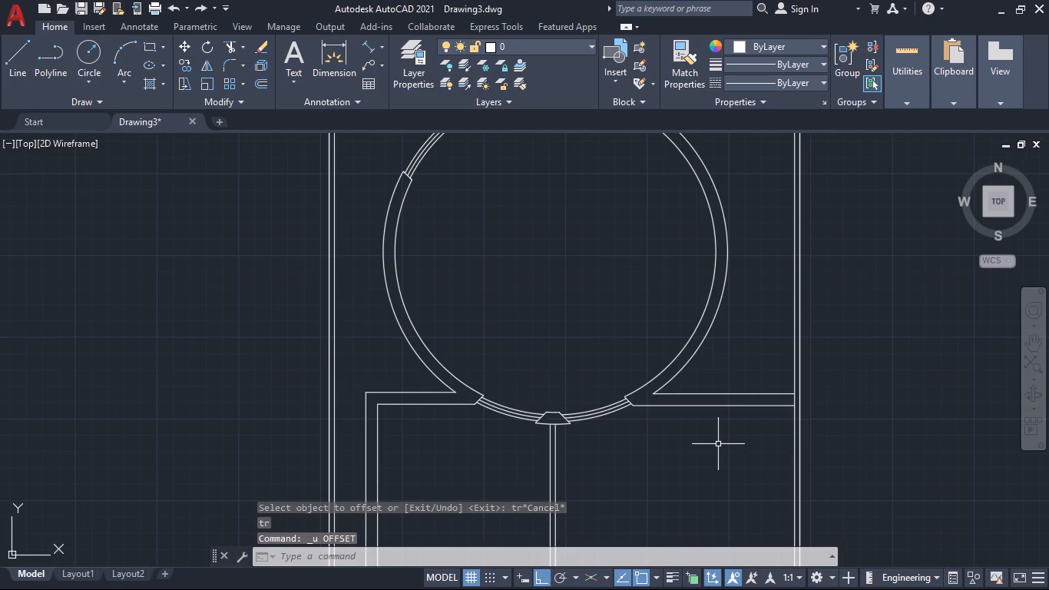
Break the right outer wall's inner line at both points where the horizontal wall beside the circular room meets it.
text(brea)
scroll(750, 416, up, 3)
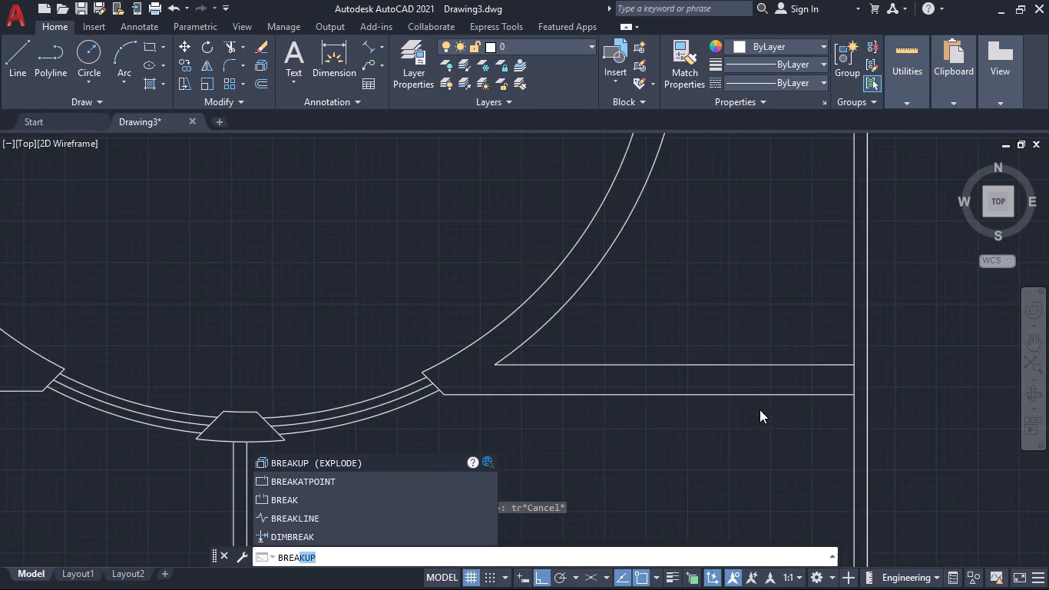
click(405, 479)
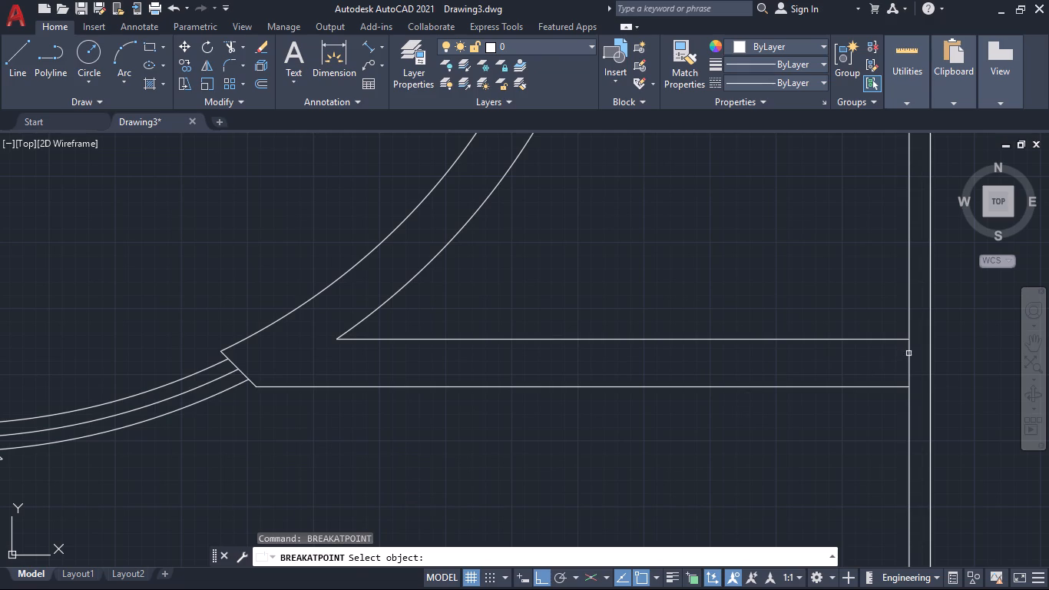
click(908, 353)
click(910, 336)
key(space)
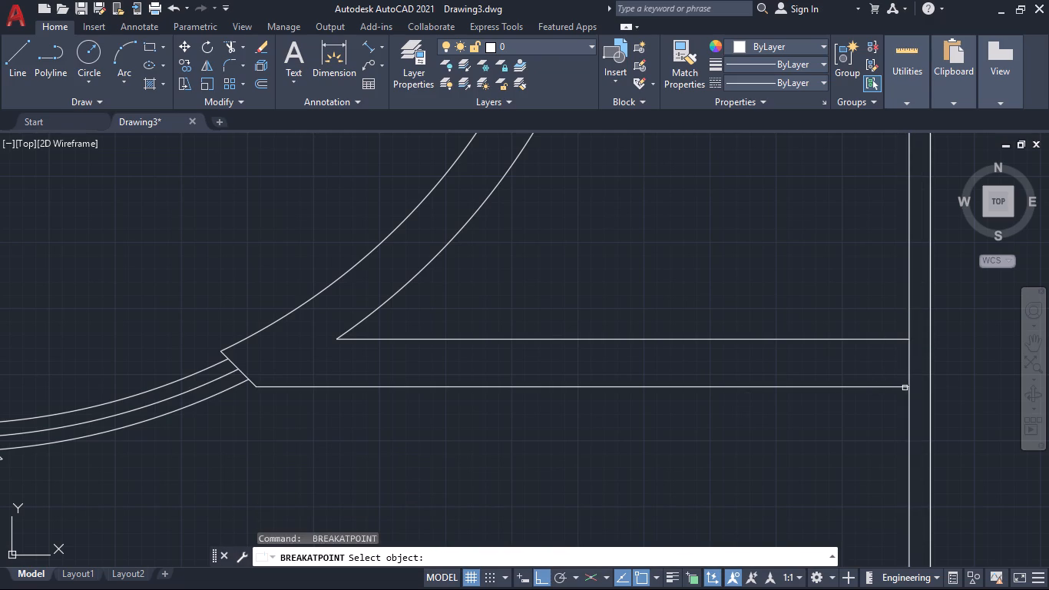
click(911, 375)
click(910, 389)
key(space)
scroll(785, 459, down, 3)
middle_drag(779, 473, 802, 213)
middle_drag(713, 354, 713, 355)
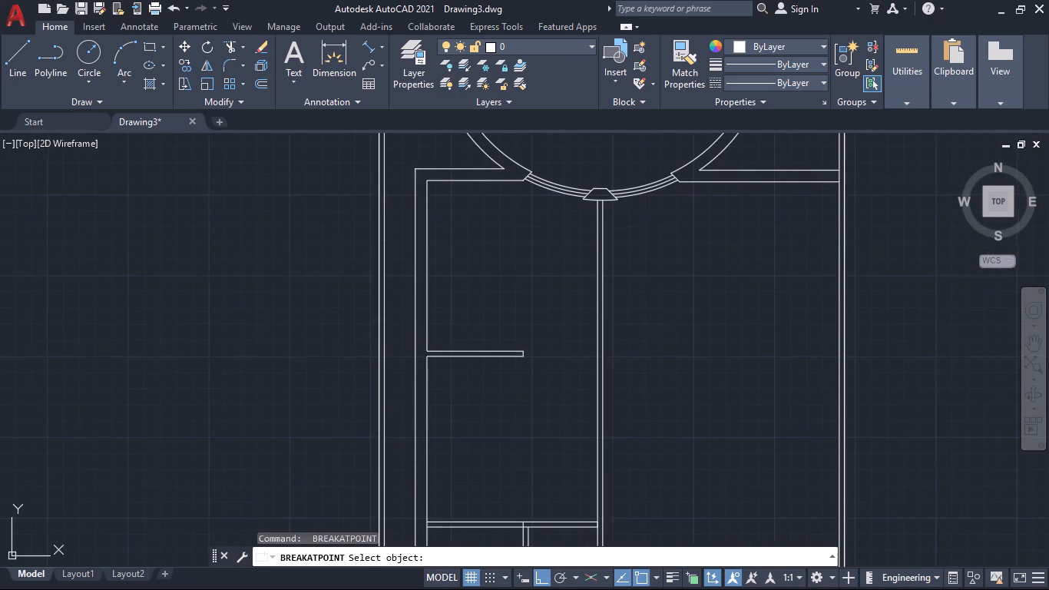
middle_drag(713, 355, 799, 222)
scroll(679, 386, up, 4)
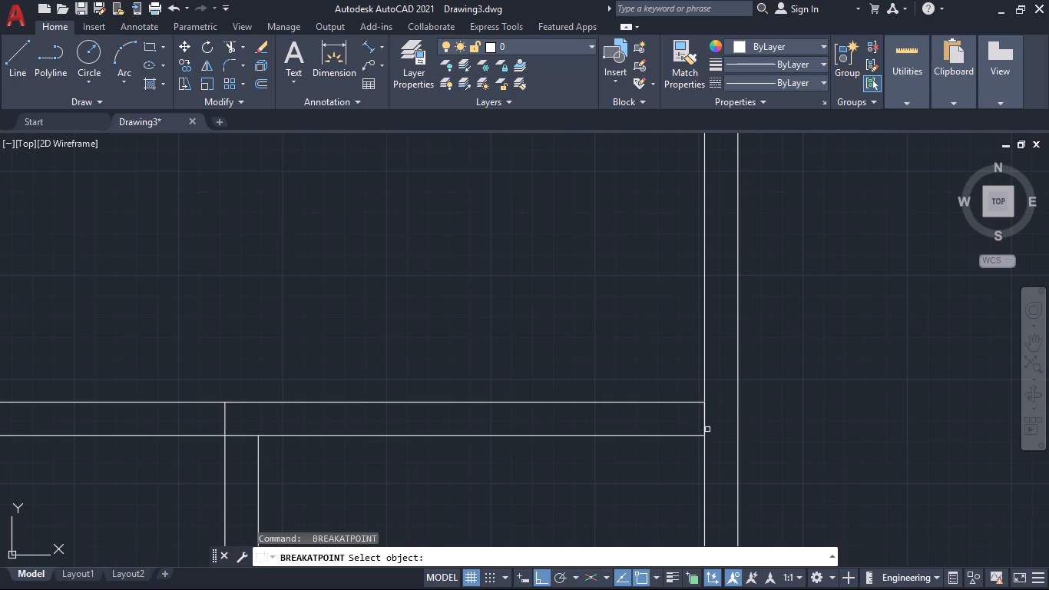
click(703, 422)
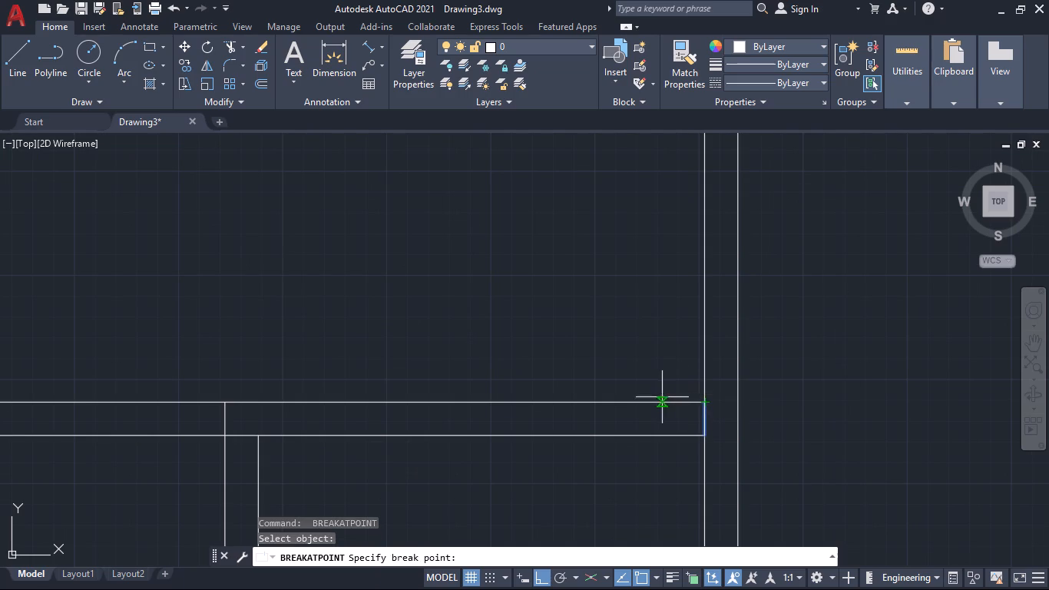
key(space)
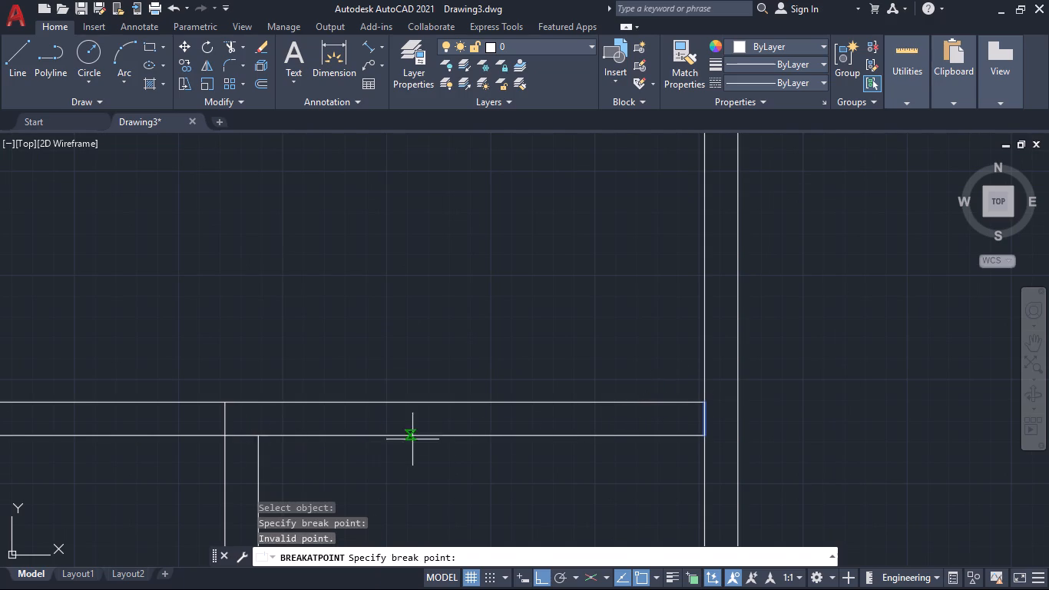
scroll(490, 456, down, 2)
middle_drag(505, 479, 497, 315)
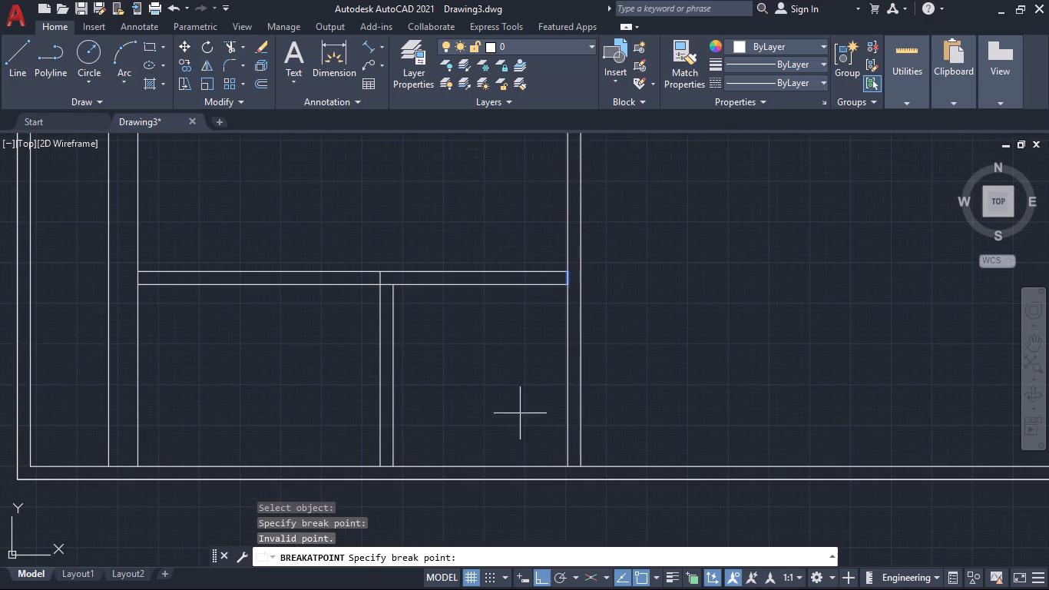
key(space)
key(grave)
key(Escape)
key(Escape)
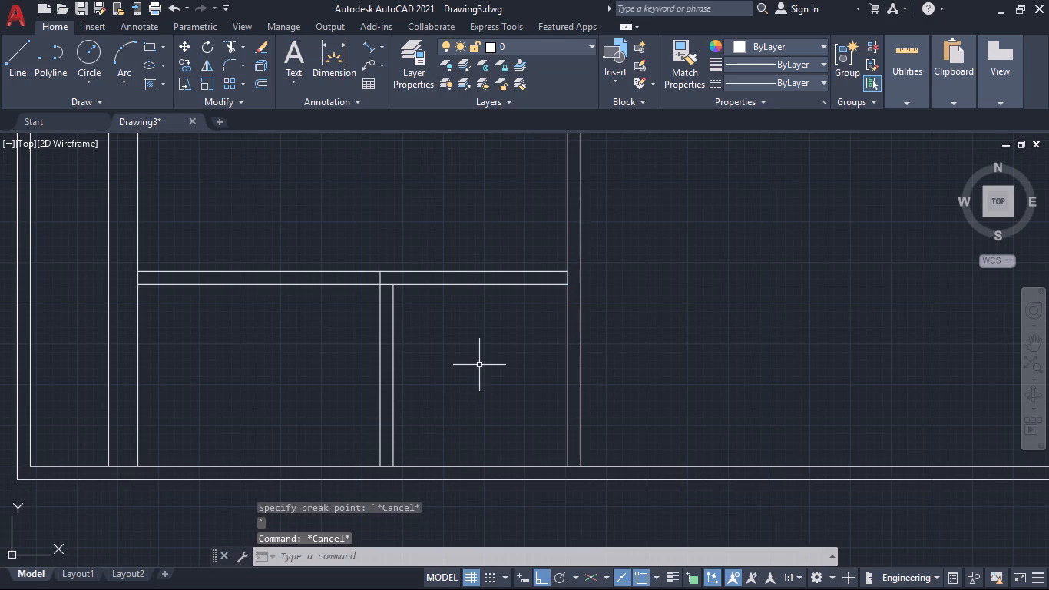
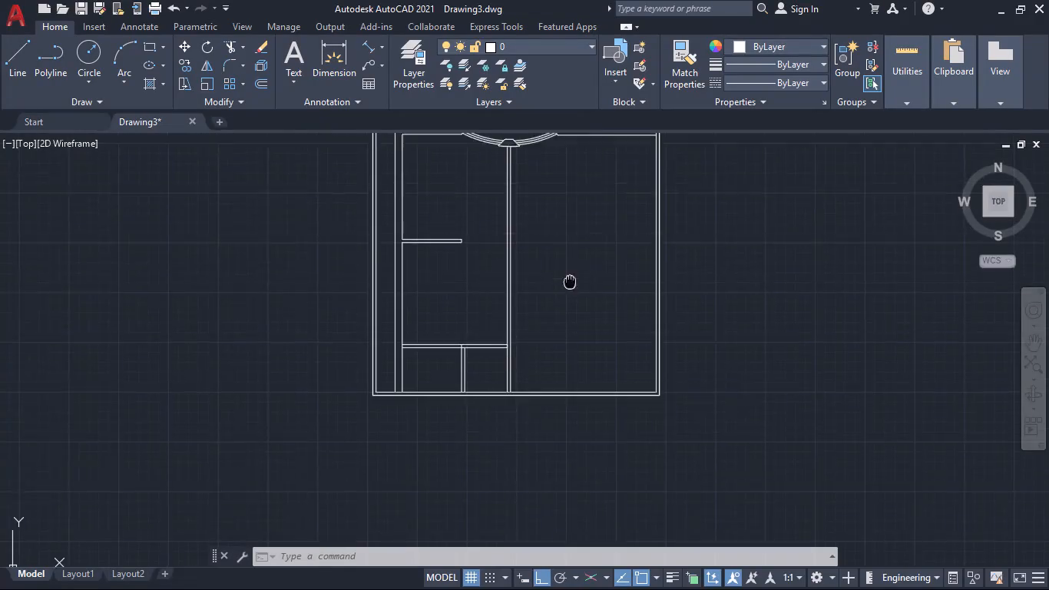
Examine the whole plan, the walls around the circular room and the loose fixture symbols beside the house.
scroll(604, 393, down, 1)
middle_drag(605, 396, 599, 370)
scroll(605, 396, down, 1)
scroll(562, 381, up, 1)
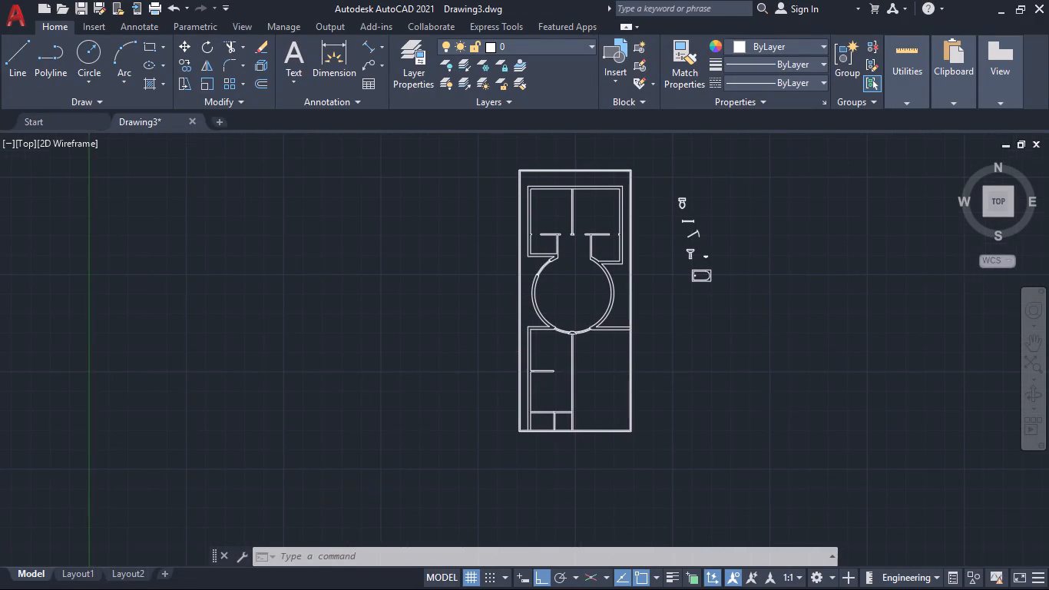
middle_drag(643, 348, 646, 497)
scroll(642, 409, up, 2)
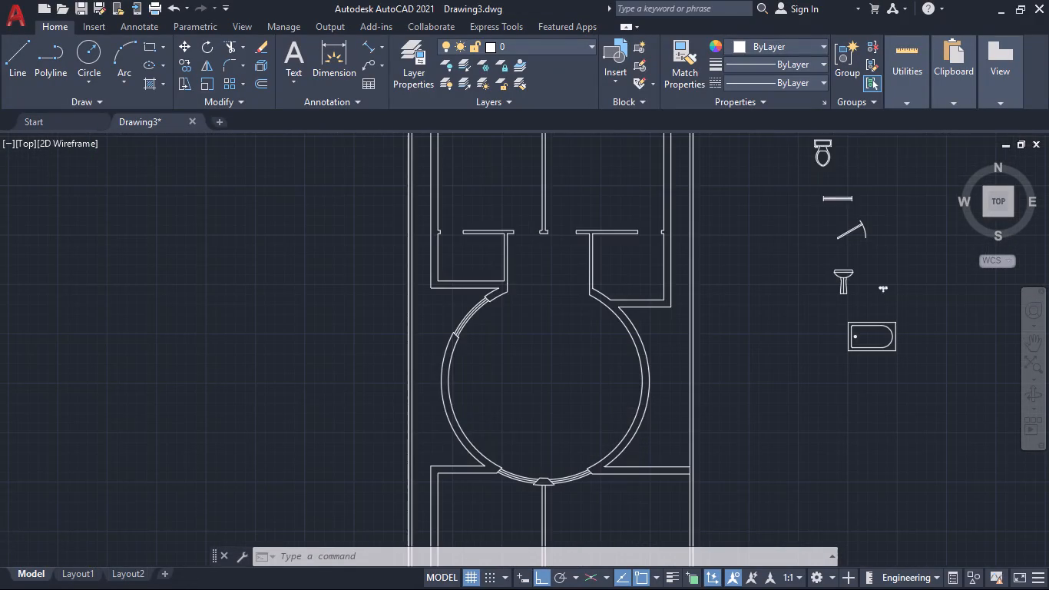
scroll(644, 406, down, 2)
middle_drag(748, 436, 688, 395)
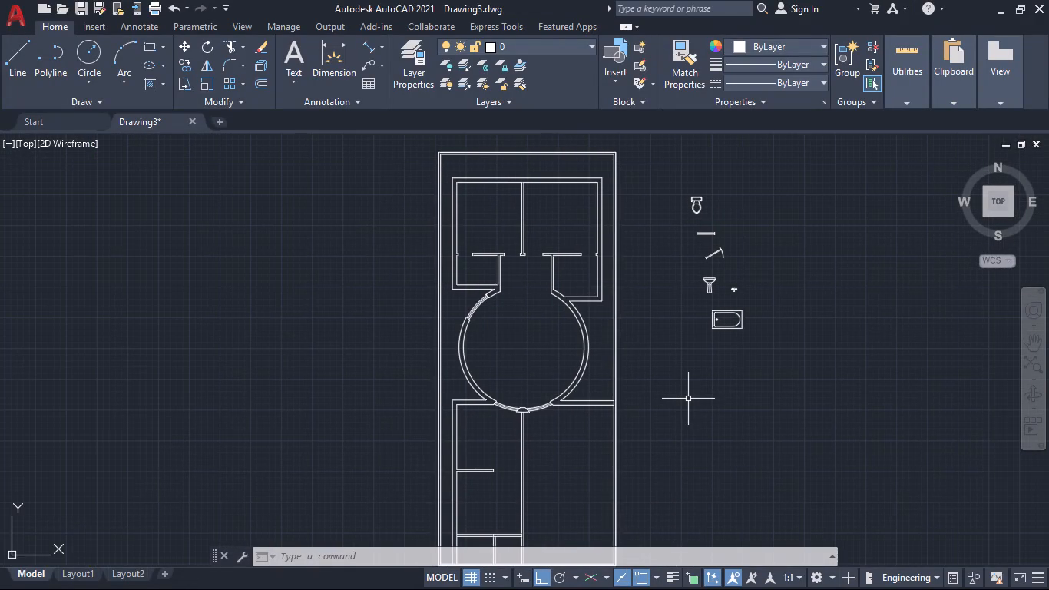
Insert the Trees - Imperial sample from the Architectural tool palette in the empty space east of the loose fixture symbols.
key(ctrl+3)
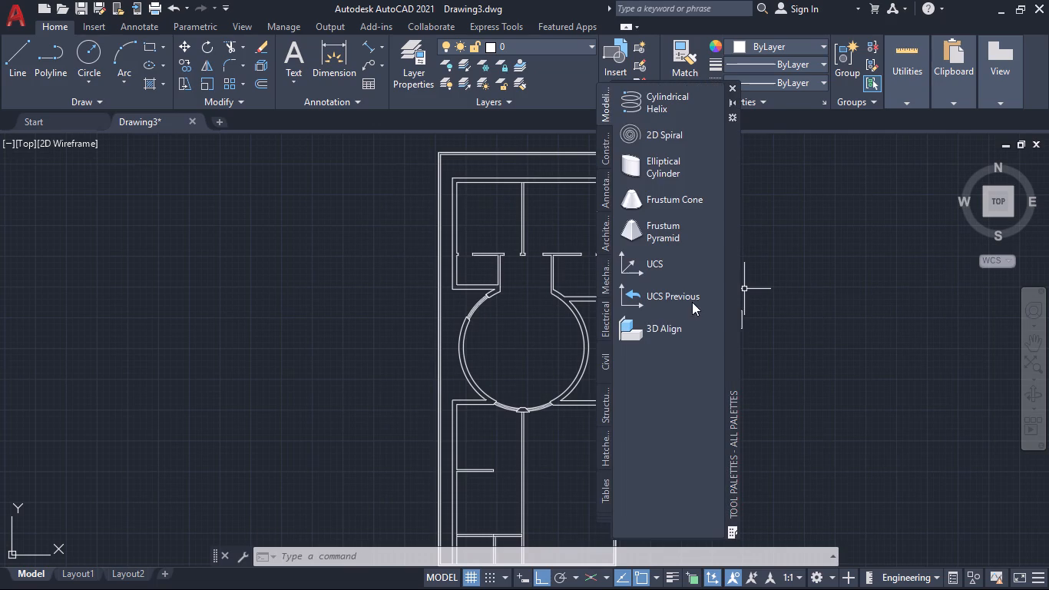
click(606, 237)
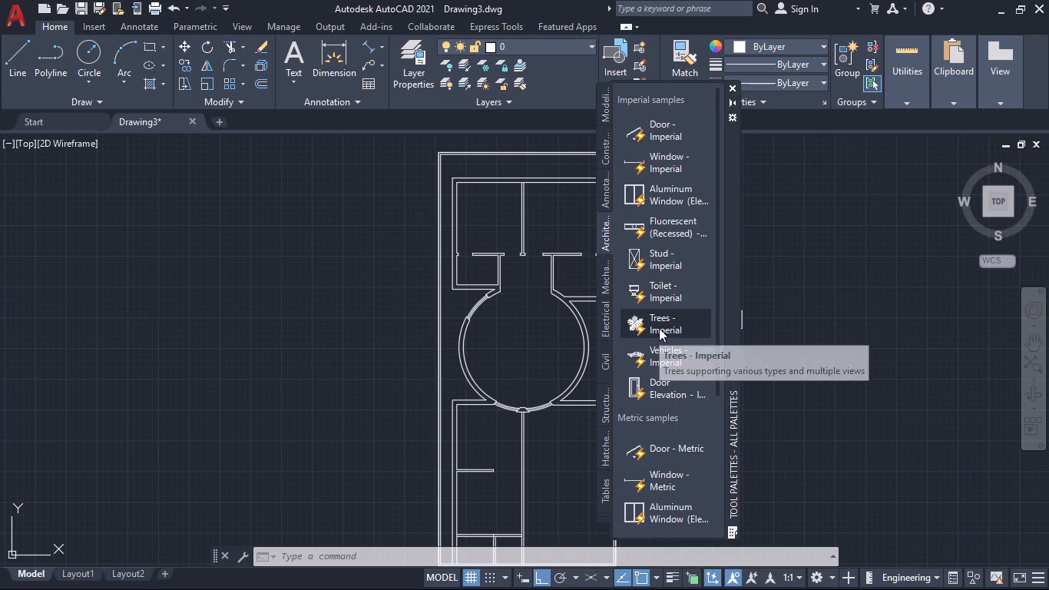
drag(659, 327, 895, 294)
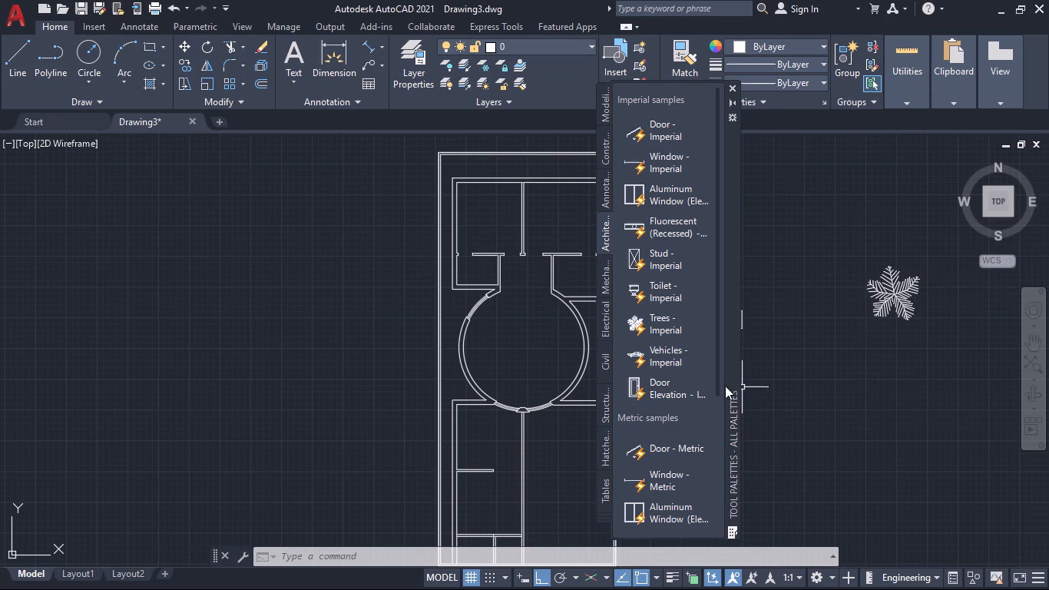
Insert the Trees - Metric sample in the empty space just southeast of the first tree.
scroll(667, 368, down, 2)
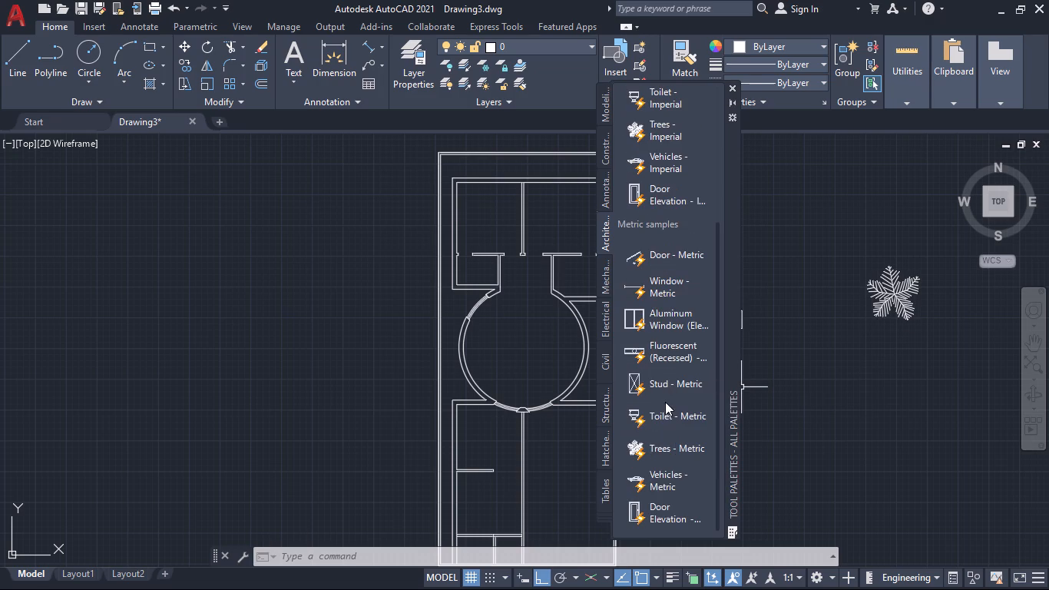
drag(671, 445, 903, 403)
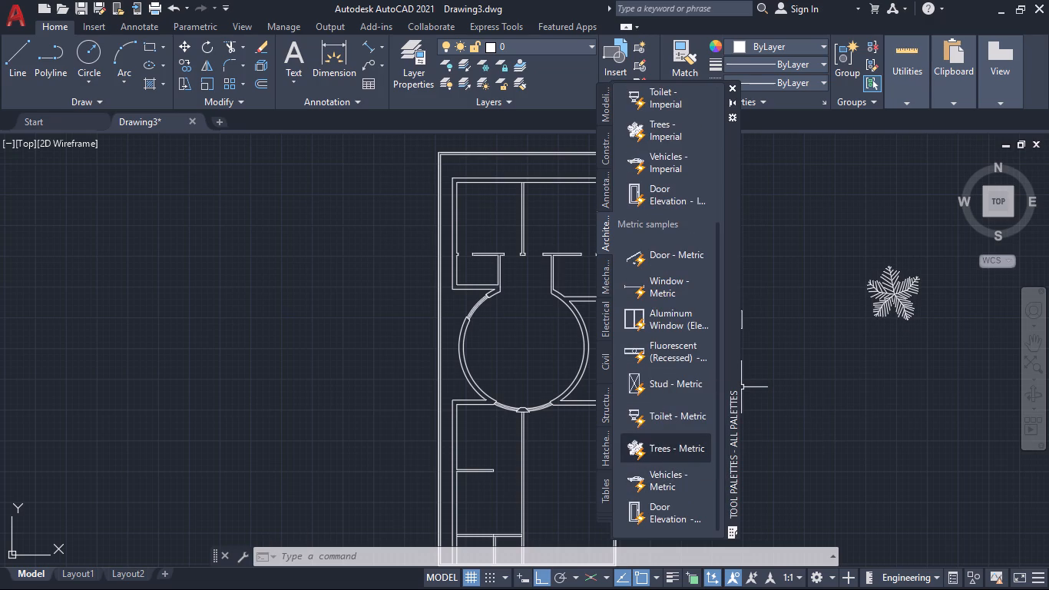
drag(903, 403, 951, 383)
Insert the Vehicles - Metric sample as a car below the two trees.
scroll(670, 476, down, 1)
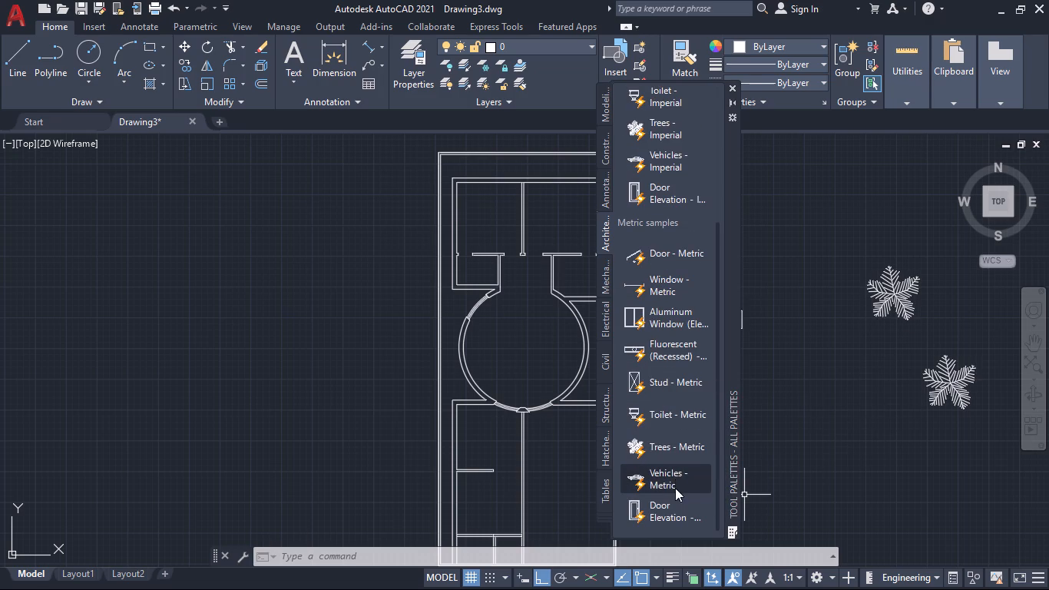
drag(673, 479, 912, 476)
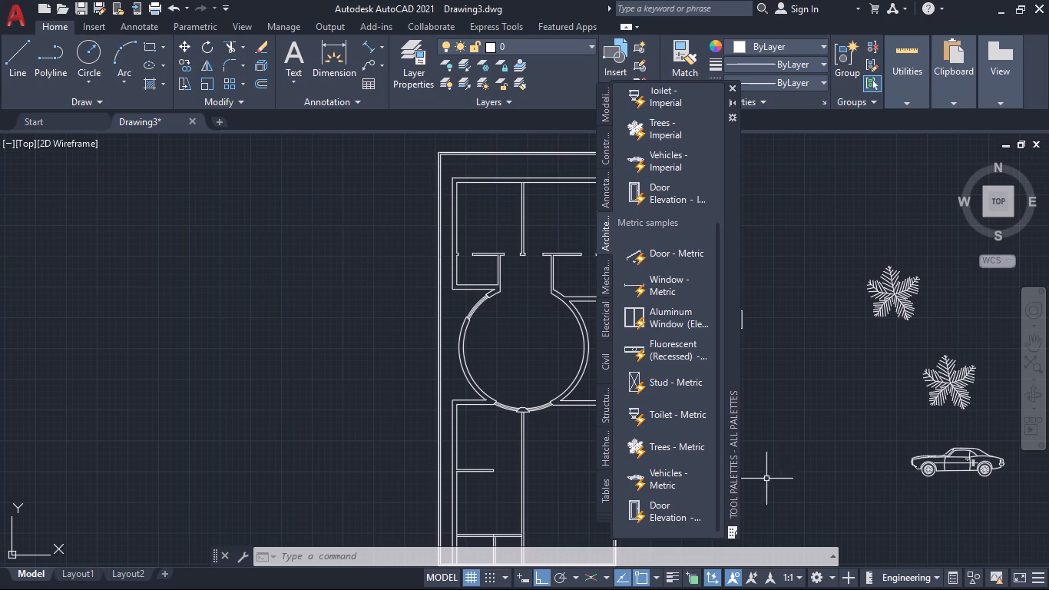
Look through the imperial and metric architectural samples for further blocks, and close the tool palettes.
scroll(664, 505, down, 5)
scroll(674, 337, up, 1)
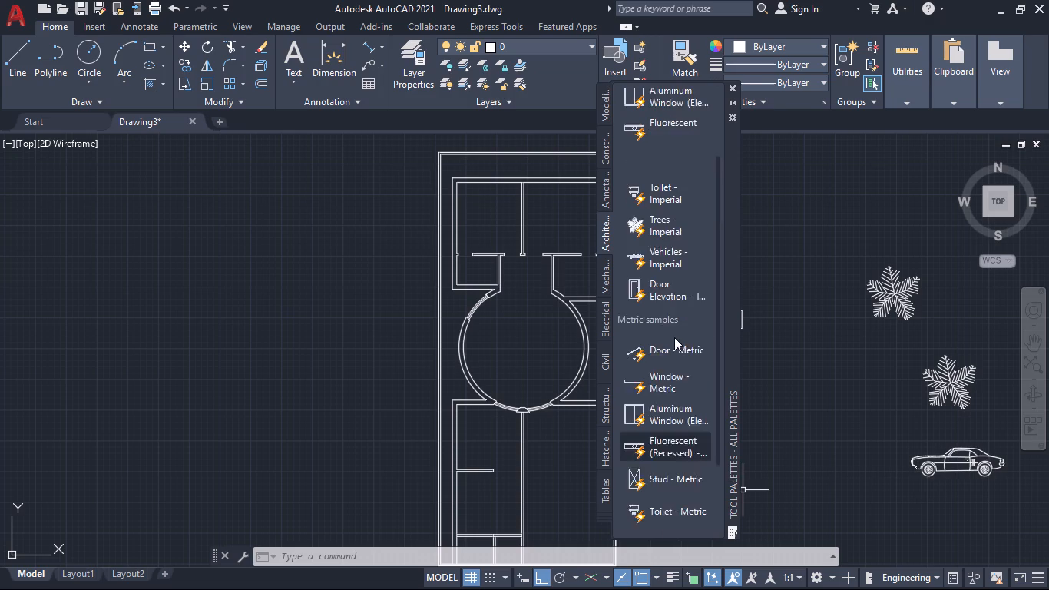
scroll(674, 337, up, 1)
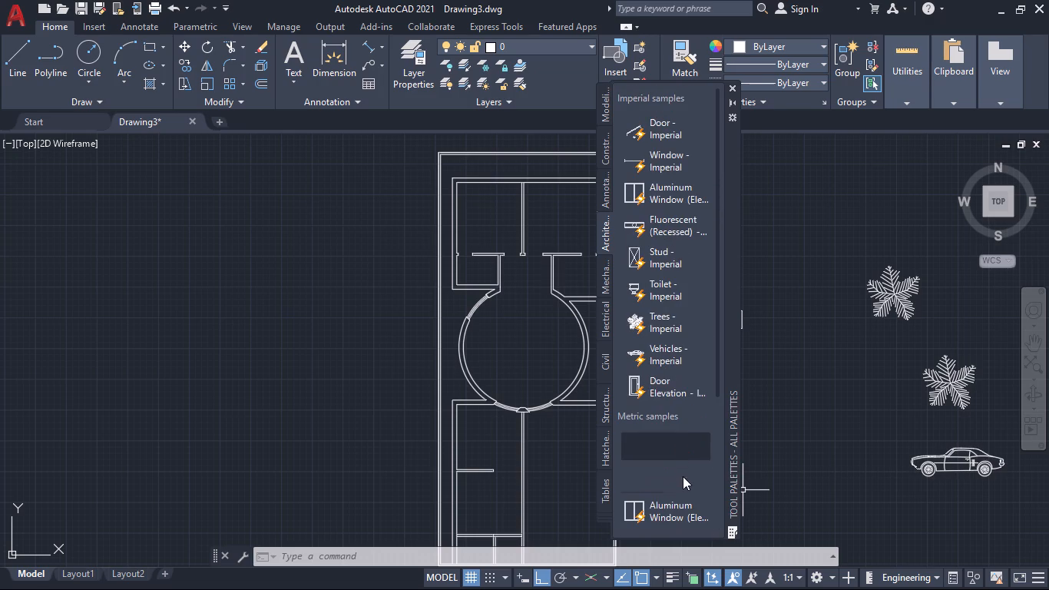
scroll(671, 375, up, 3)
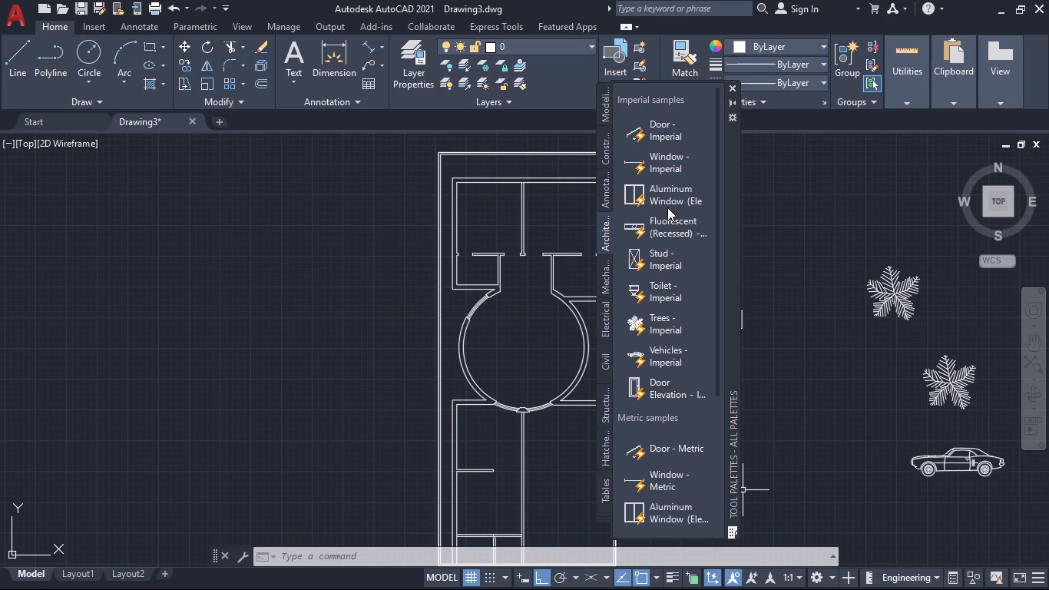
scroll(670, 198, up, 2)
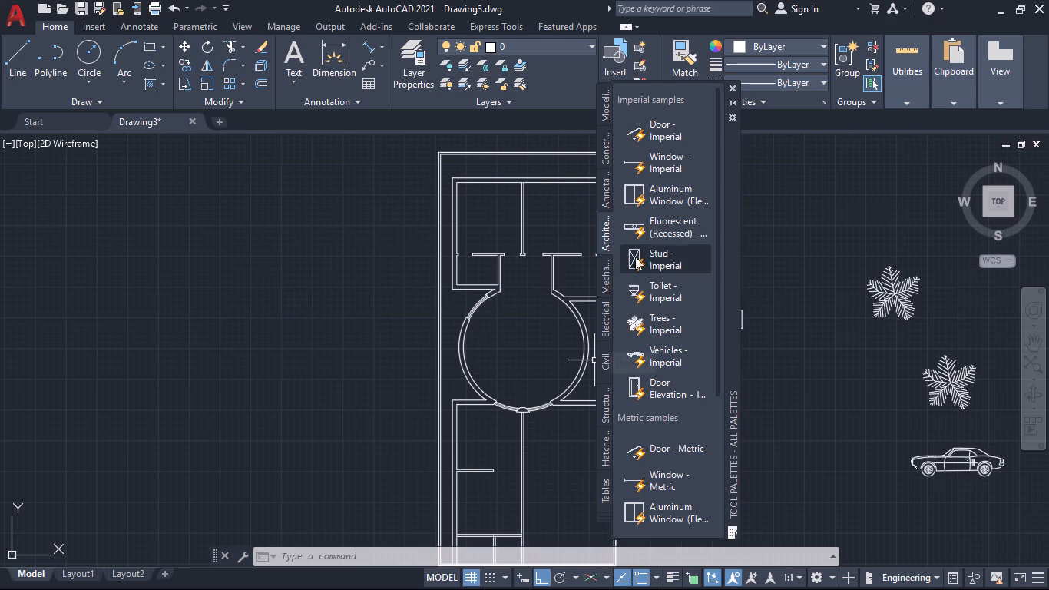
scroll(671, 207, up, 3)
scroll(667, 257, down, 1)
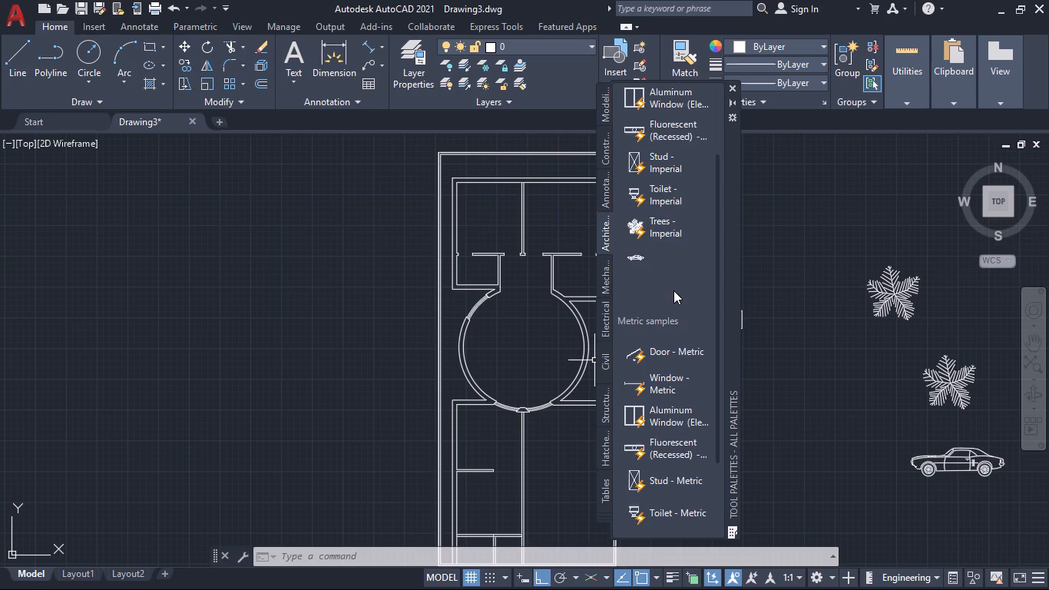
scroll(674, 403, down, 1)
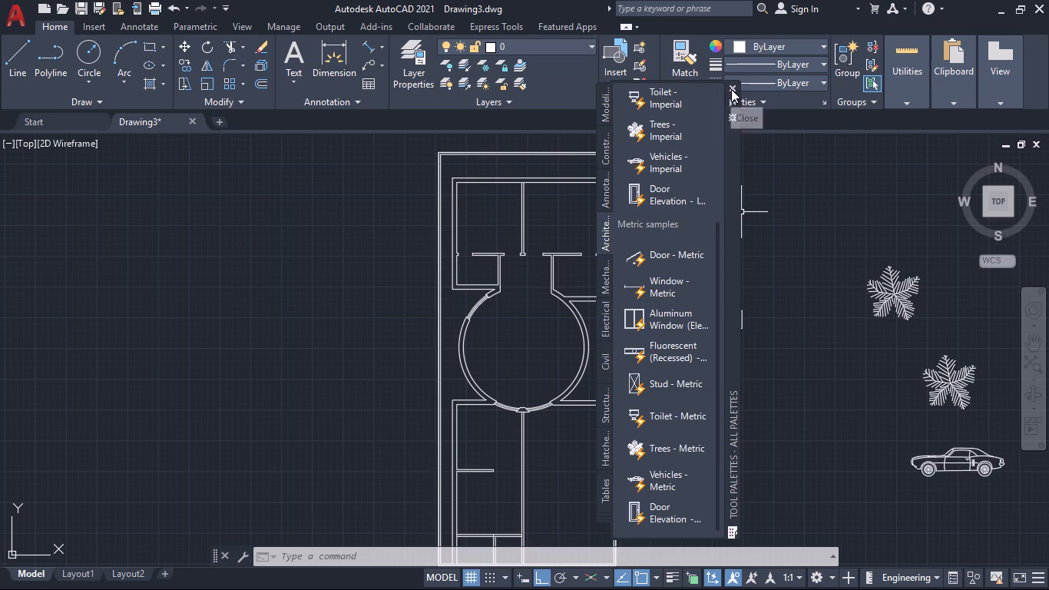
click(731, 87)
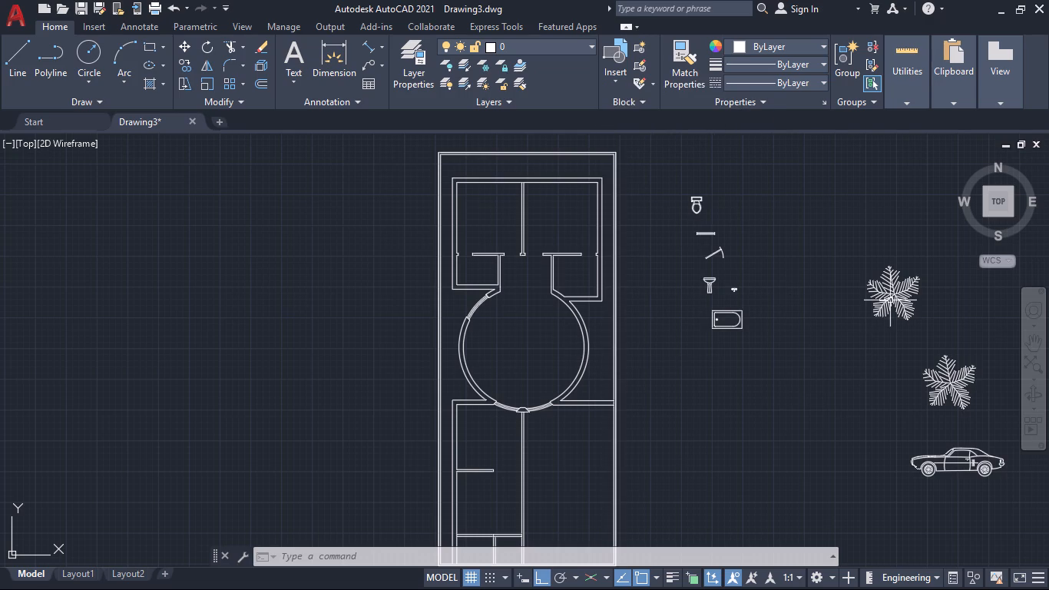
Select the upper of the two tree blocks beside the plan.
click(893, 295)
click(925, 334)
click(867, 247)
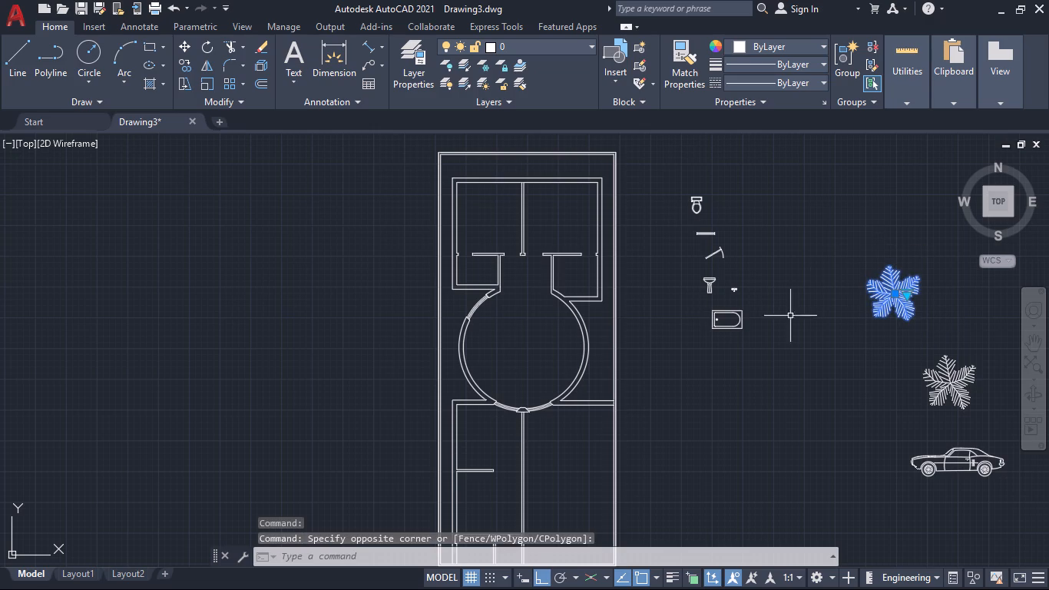
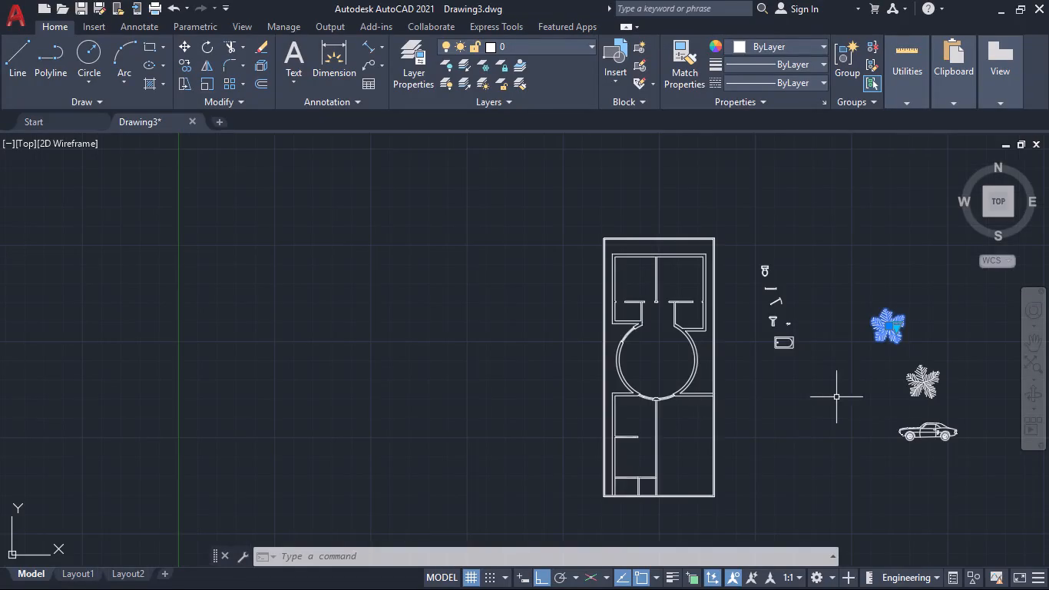
Examine the lower half of the house plan, around the circular room and the large undivided room southeast of it.
scroll(821, 397, up, 2)
scroll(820, 399, down, 2)
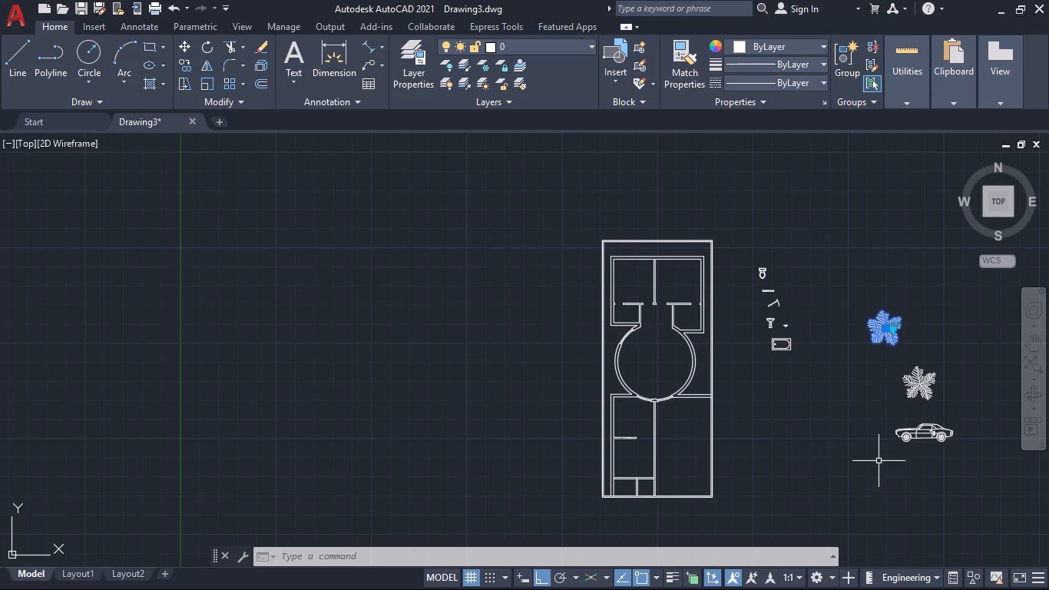
middle_drag(782, 426, 726, 340)
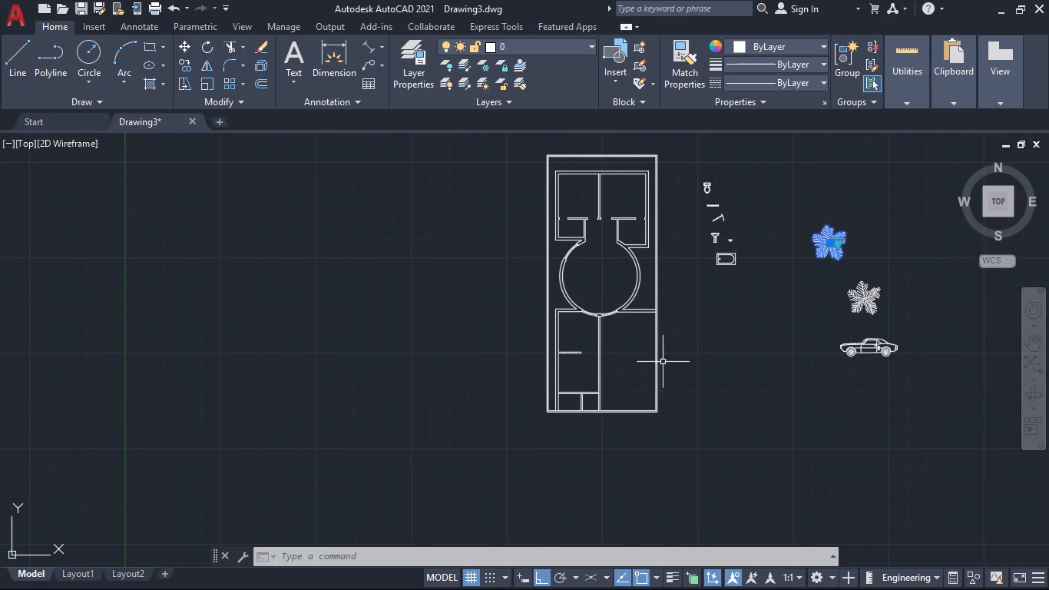
scroll(627, 356, up, 3)
middle_drag(619, 353, 648, 369)
scroll(656, 366, down, 3)
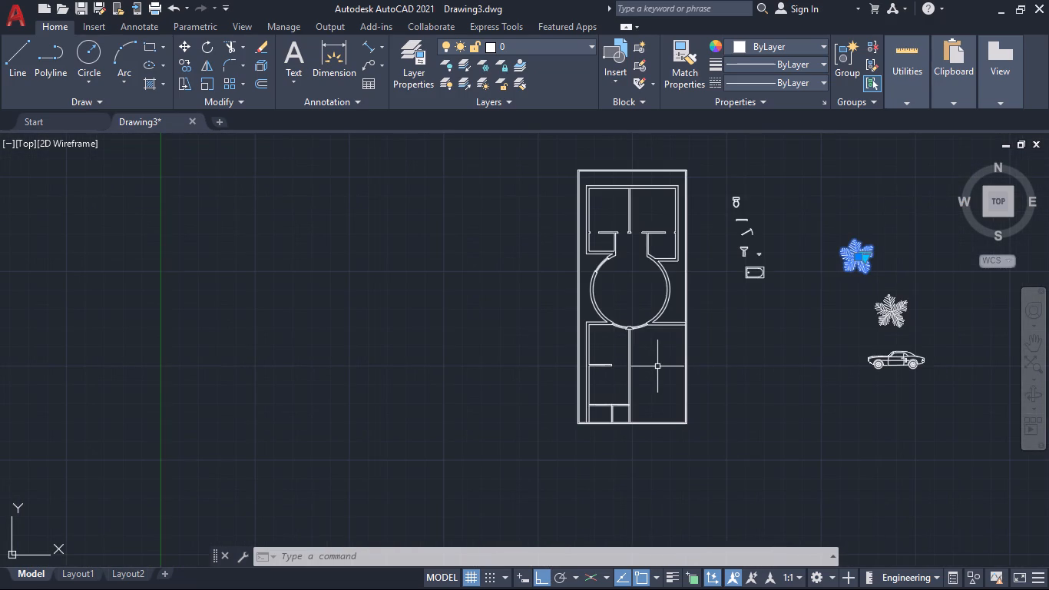
scroll(603, 342, up, 2)
middle_drag(630, 355, 624, 341)
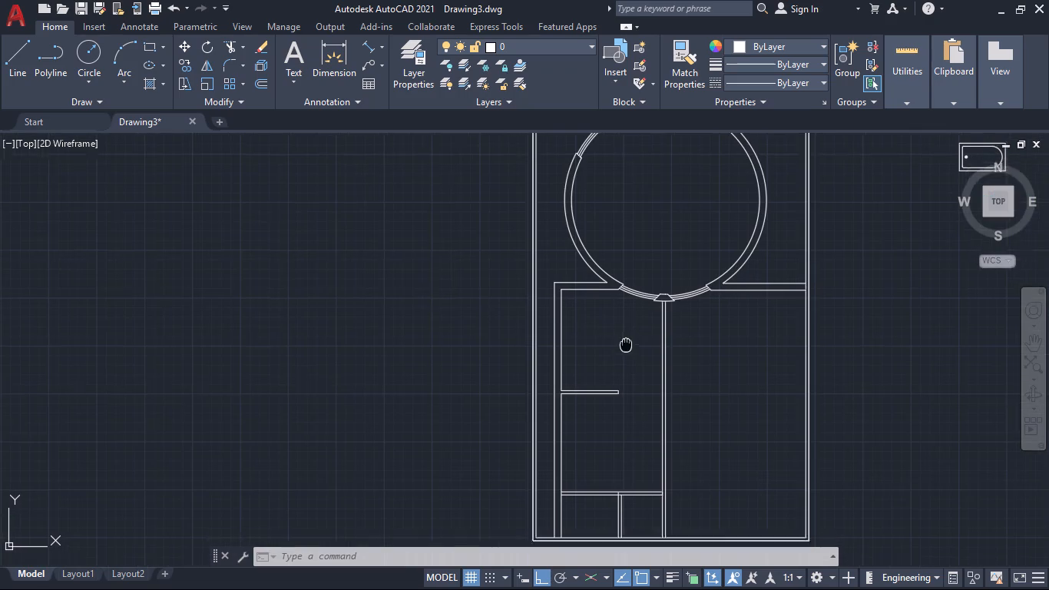
middle_drag(624, 341, 609, 294)
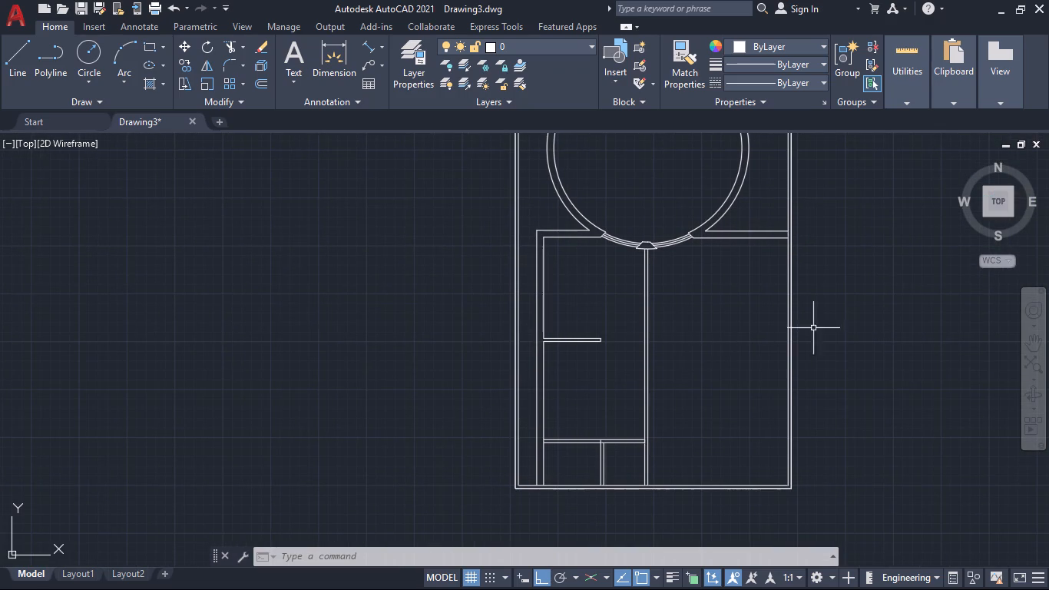
middle_drag(860, 321, 760, 332)
scroll(758, 334, down, 2)
middle_drag(716, 343, 706, 376)
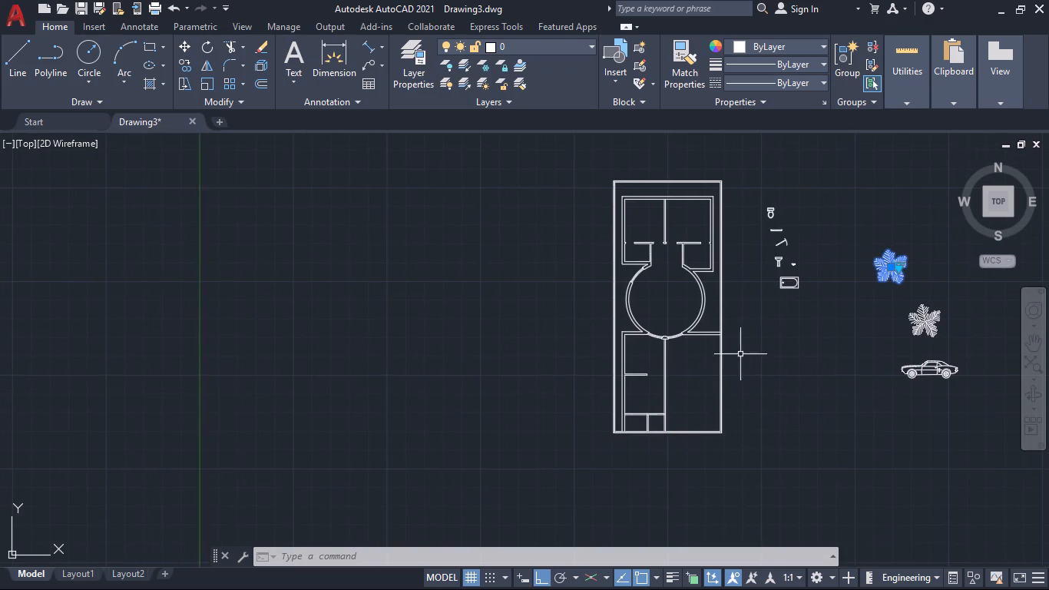
scroll(769, 316, up, 2)
middle_drag(761, 304, 831, 282)
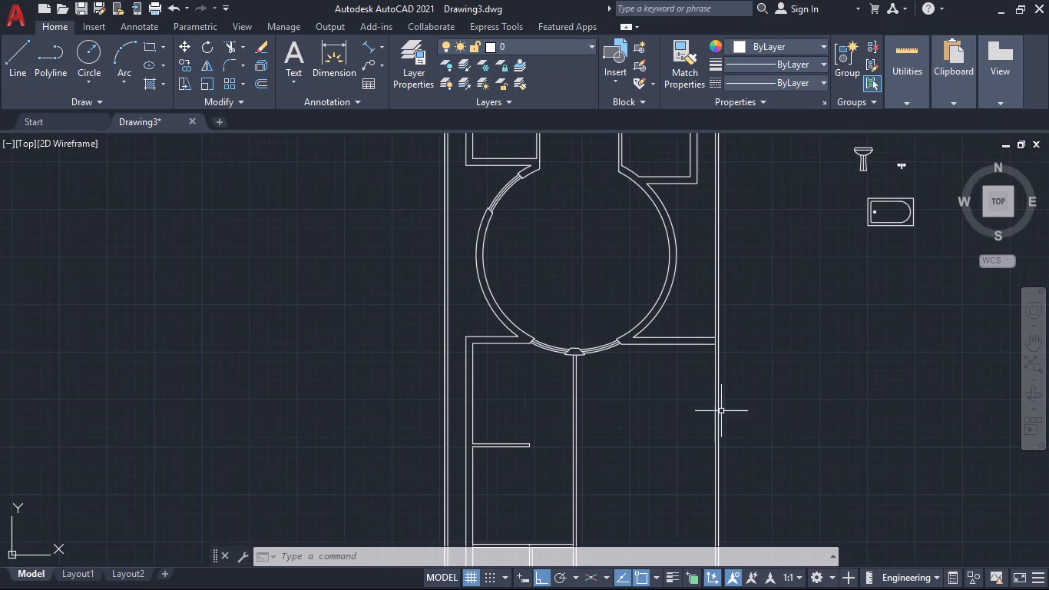
middle_drag(654, 441, 730, 288)
scroll(698, 314, up, 1)
middle_drag(698, 311, 501, 466)
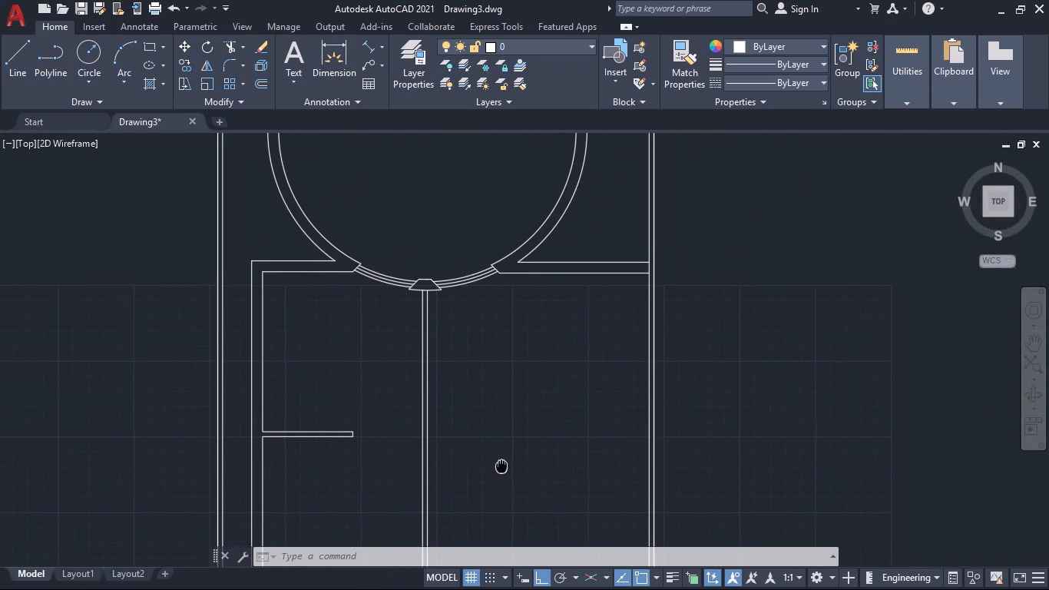
middle_drag(501, 466, 500, 467)
scroll(548, 338, down, 1)
middle_drag(554, 335, 554, 357)
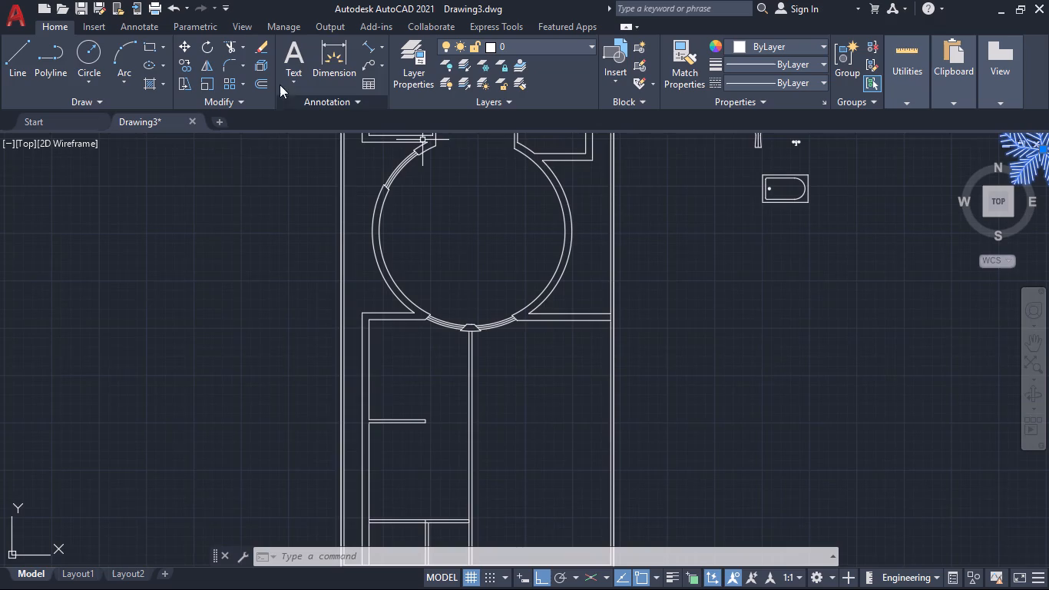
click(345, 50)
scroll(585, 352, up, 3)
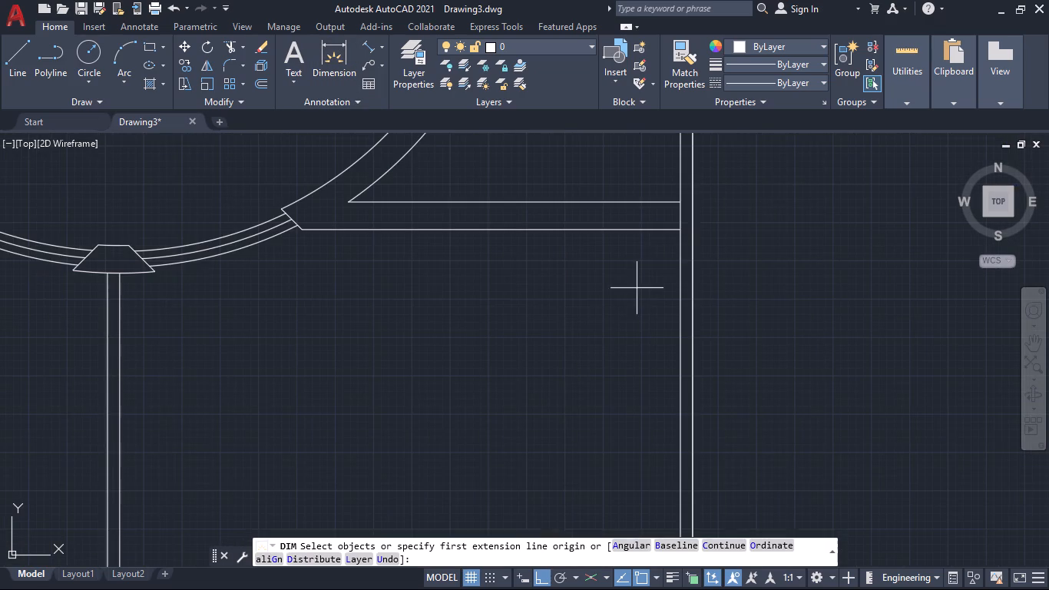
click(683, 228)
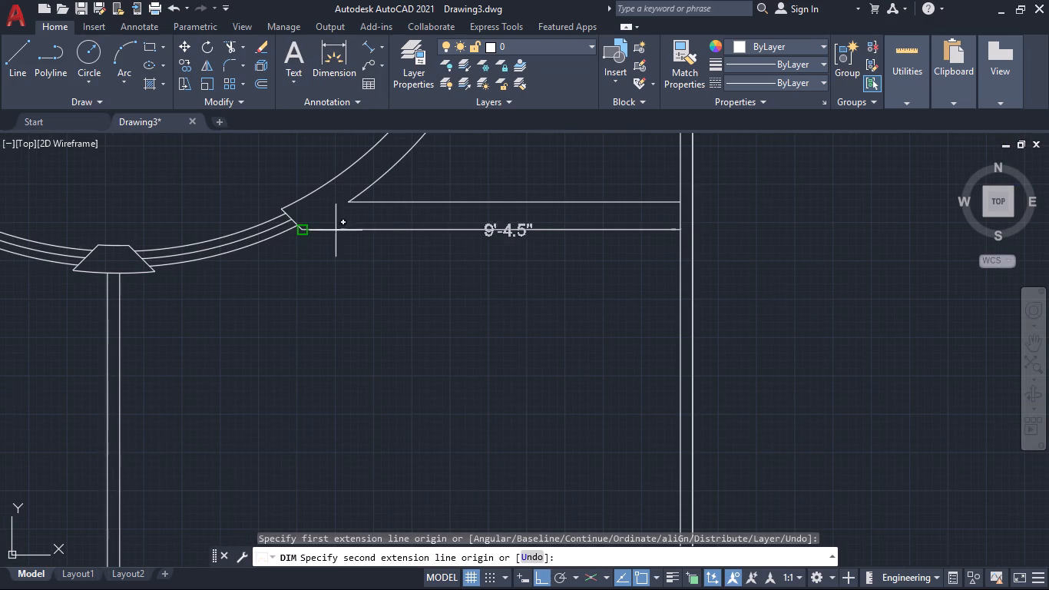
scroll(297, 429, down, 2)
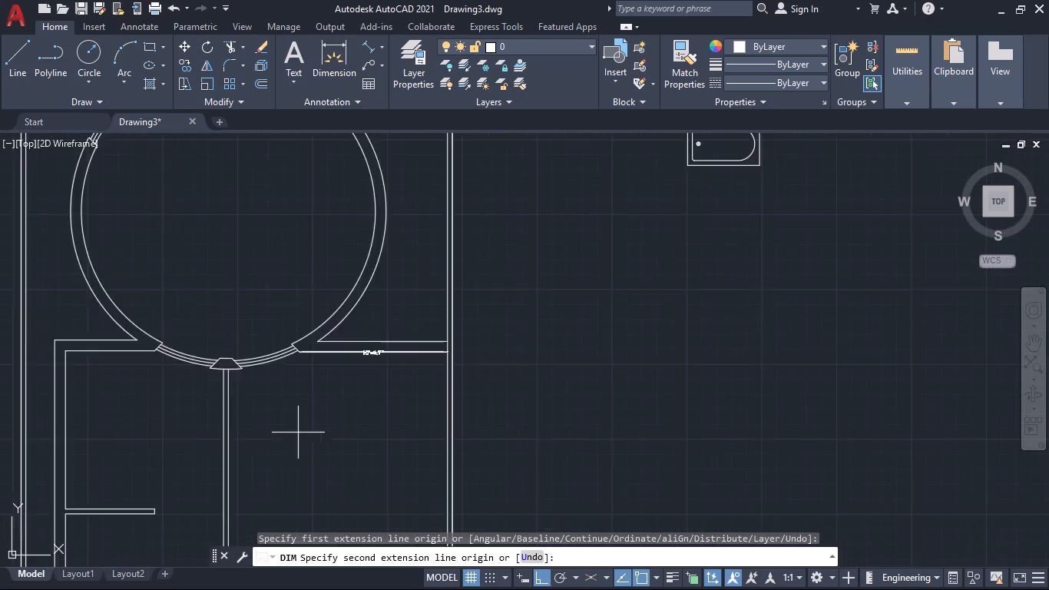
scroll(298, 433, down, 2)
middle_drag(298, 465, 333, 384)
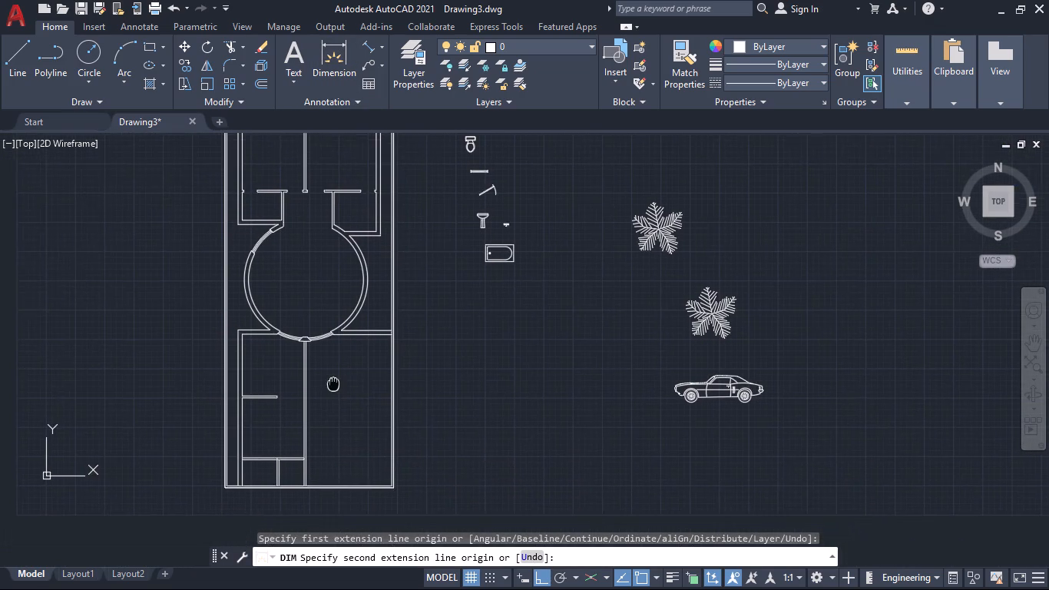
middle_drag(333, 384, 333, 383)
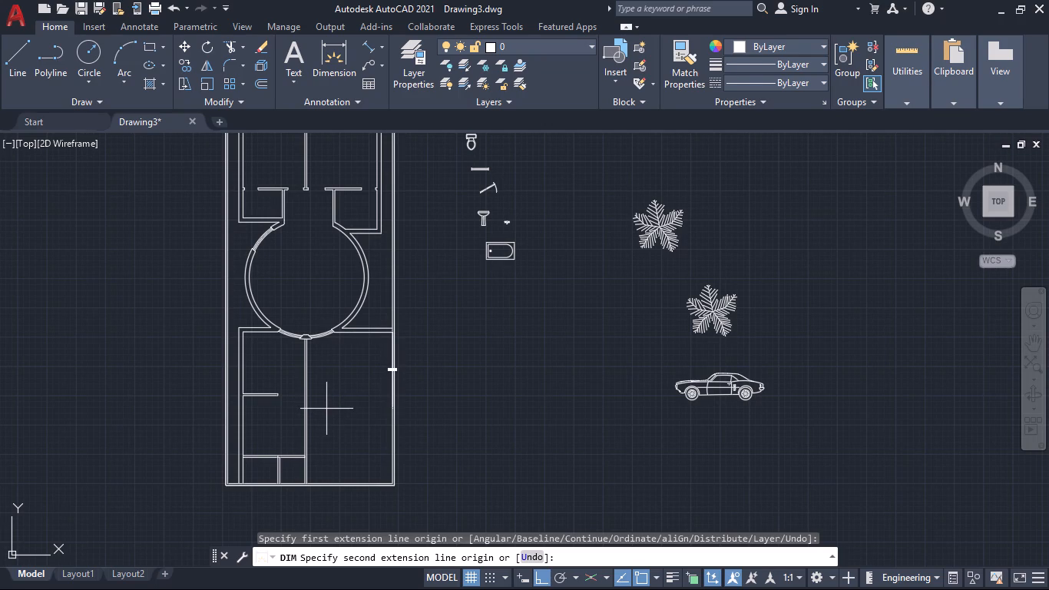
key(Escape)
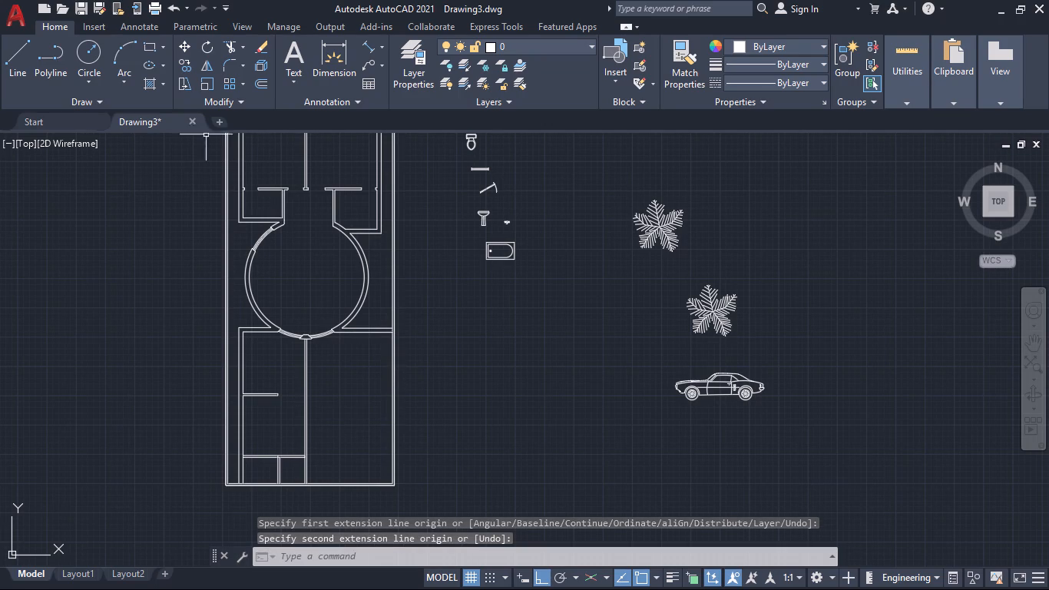
Offset the lower line of the horizontal wall between the circular room and the east outer wall 10' downward into the southeast room.
key(o)
key(Return)
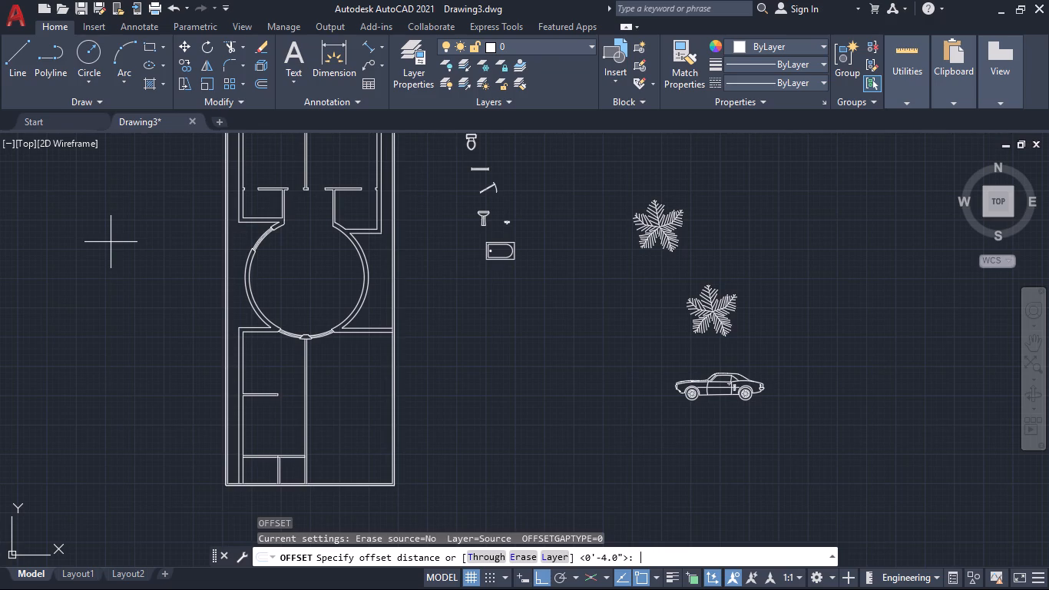
key(1)
key(0)
key(apostrophe)
key(Return)
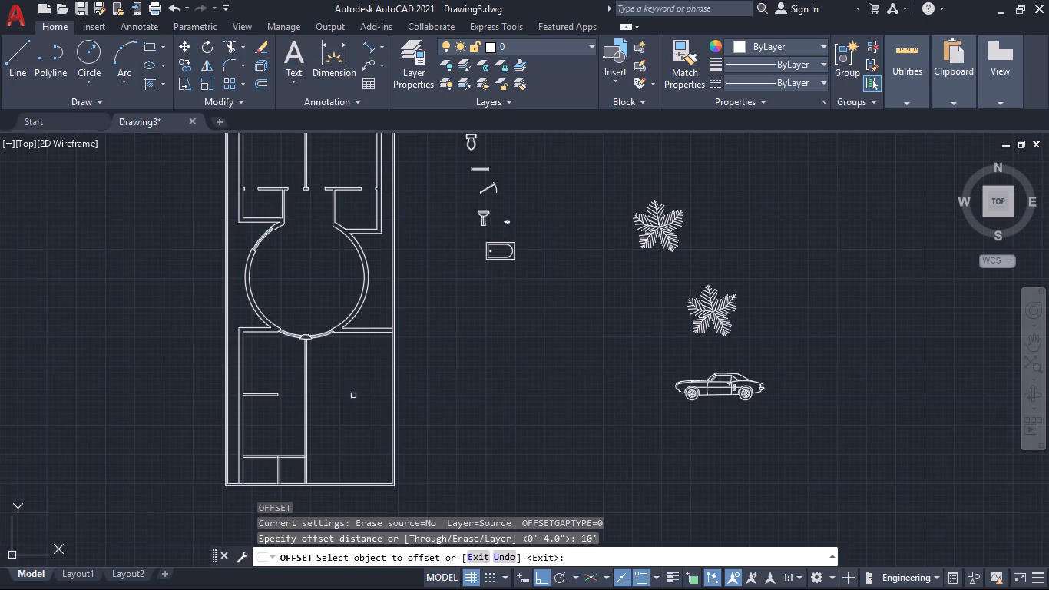
scroll(398, 331, up, 3)
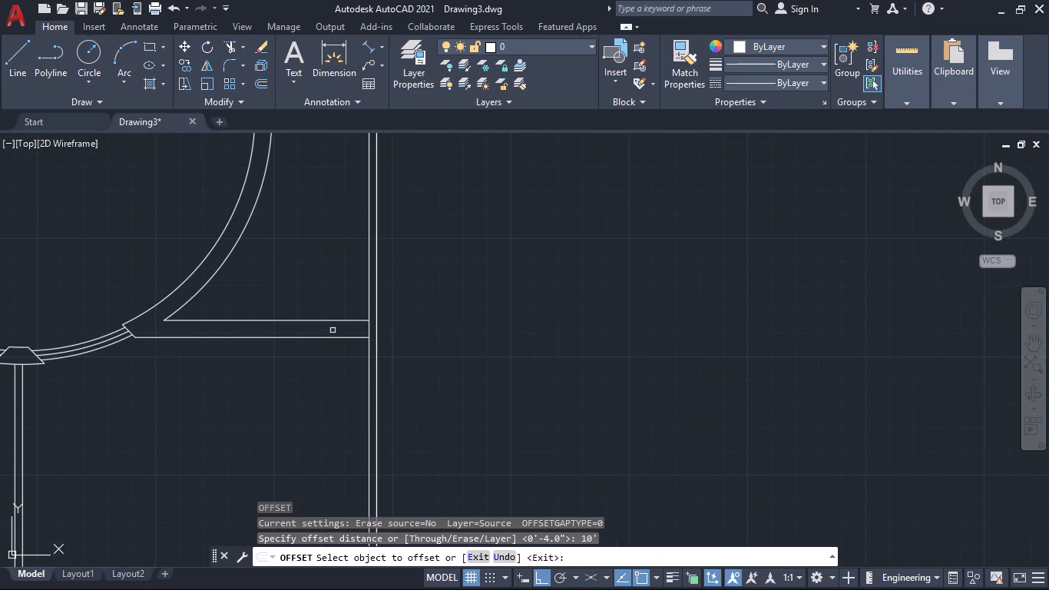
click(329, 337)
scroll(308, 461, down, 3)
middle_drag(307, 456, 317, 439)
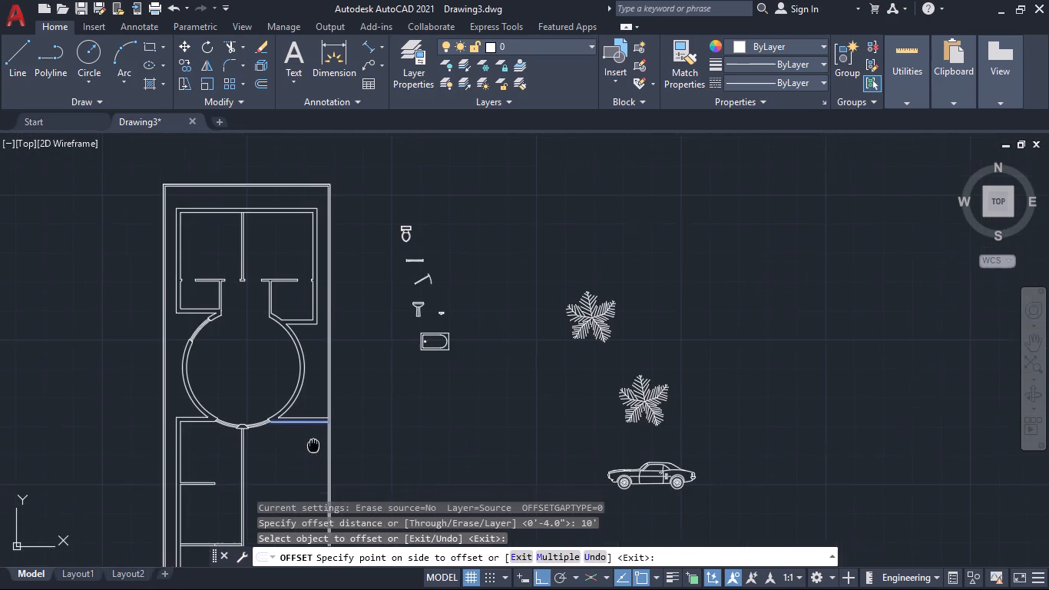
middle_drag(317, 439, 372, 336)
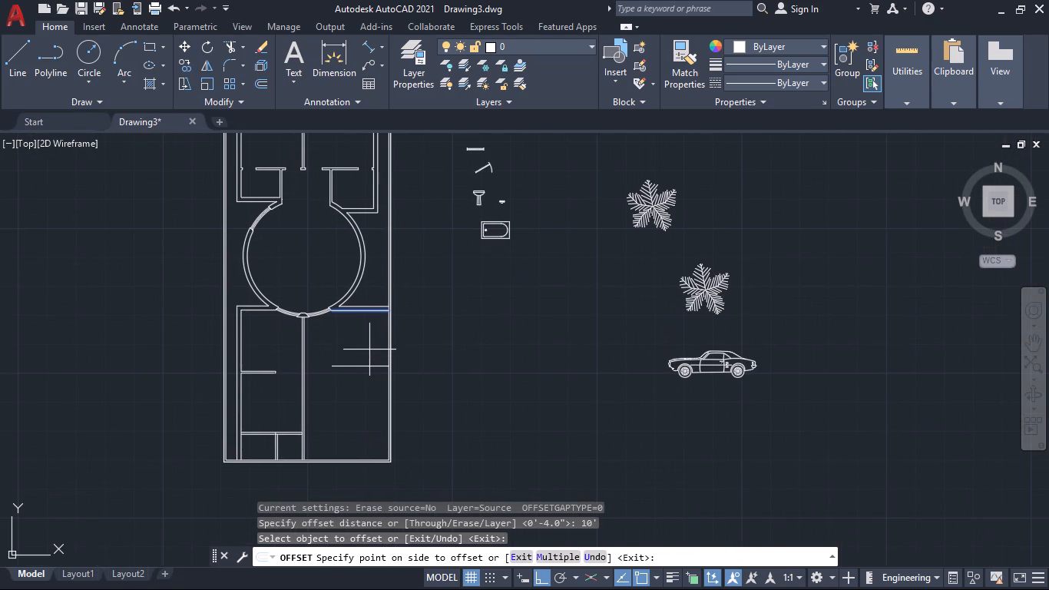
click(369, 350)
Offset the new horizontal line in the southeast room 4" downward to form a double-line partition.
middle_drag(352, 339, 385, 333)
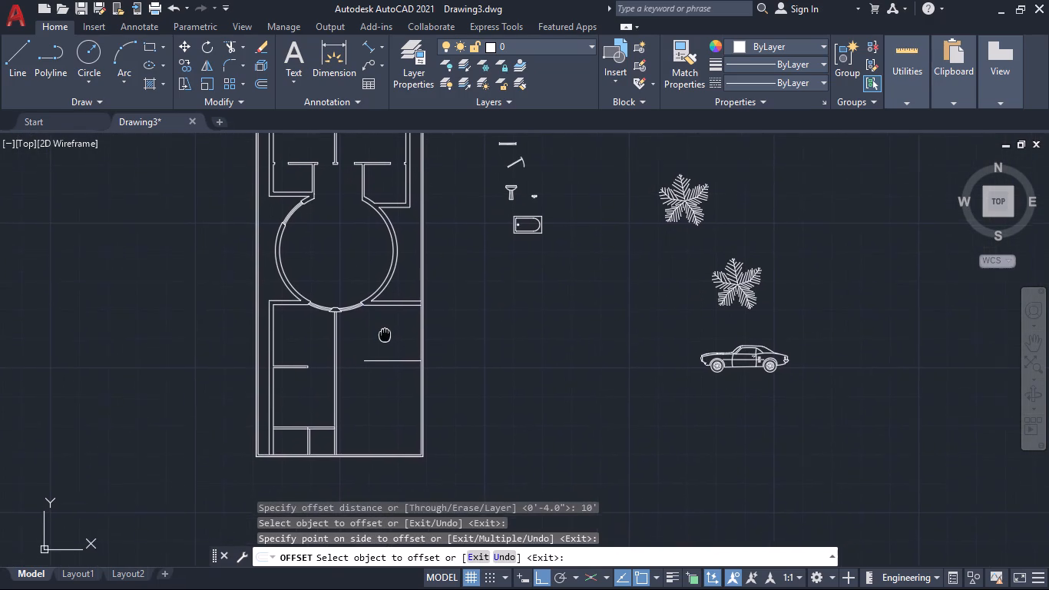
middle_drag(385, 333, 387, 324)
middle_drag(372, 332, 371, 306)
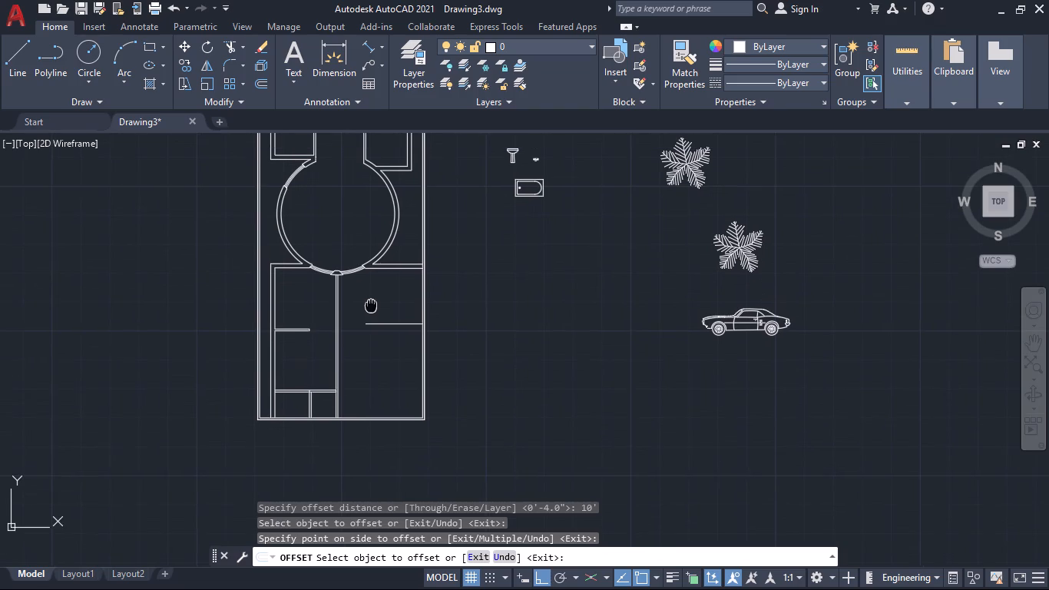
middle_drag(371, 306, 369, 309)
middle_drag(369, 310, 365, 302)
scroll(352, 307, up, 1)
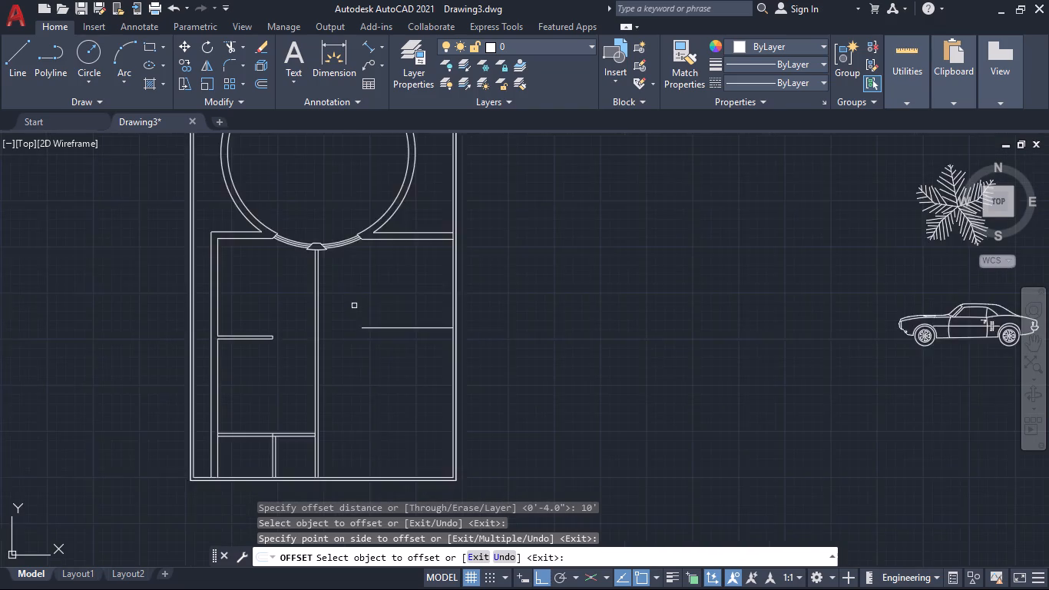
scroll(354, 306, up, 2)
middle_drag(463, 312, 420, 349)
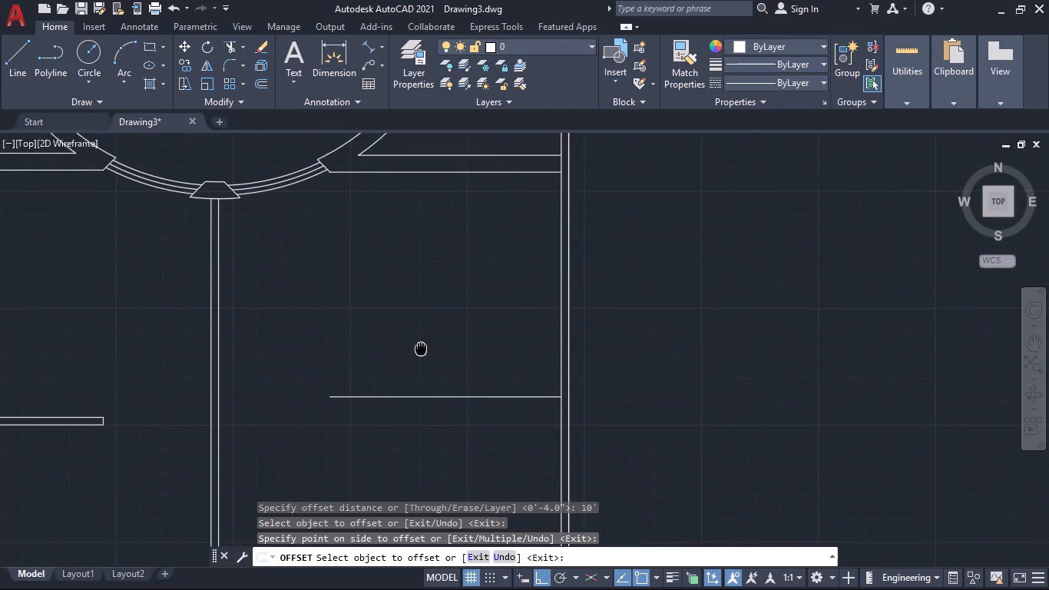
middle_drag(420, 349, 398, 318)
scroll(392, 310, down, 1)
middle_drag(388, 279, 402, 313)
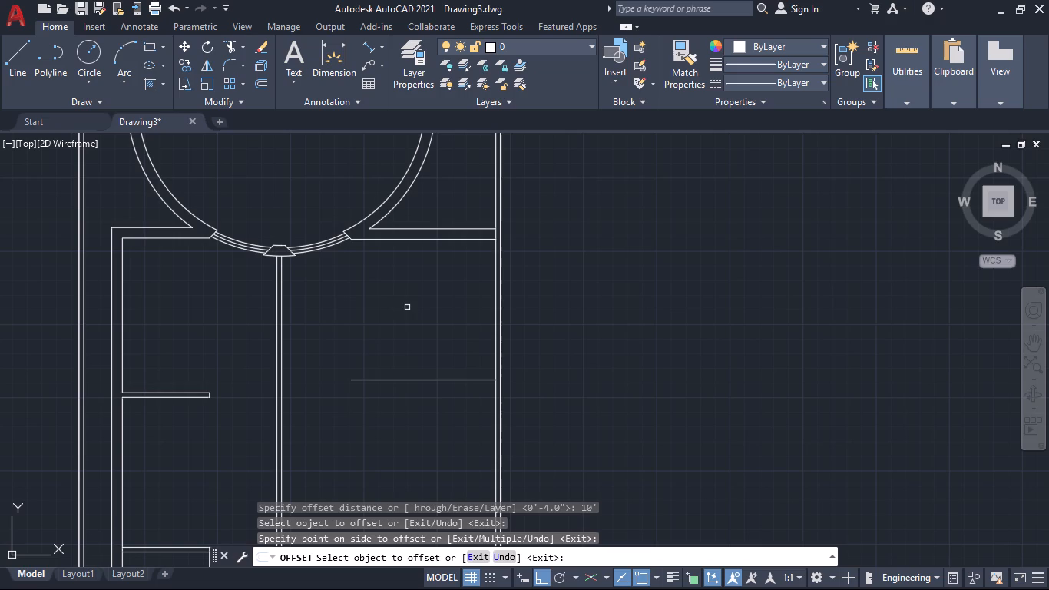
key(space)
key(space)
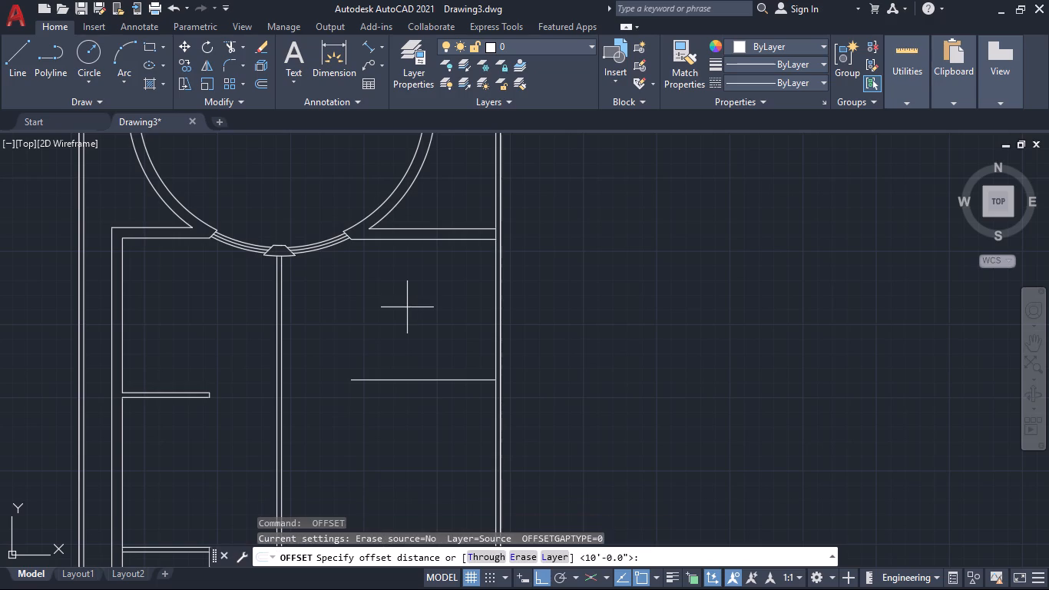
text(4")
key(Return)
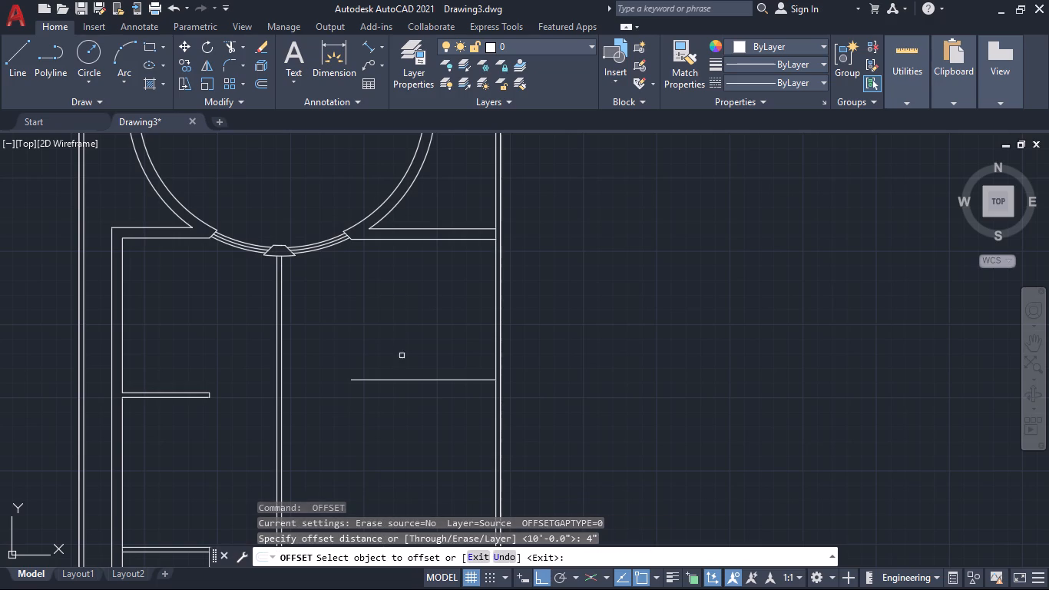
click(413, 380)
click(420, 403)
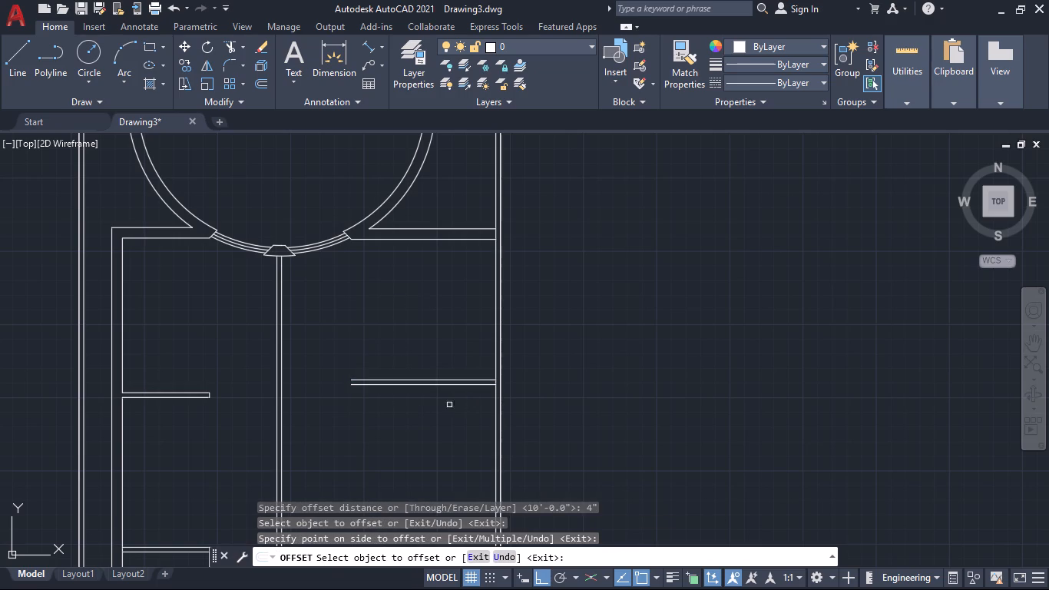
key(Escape)
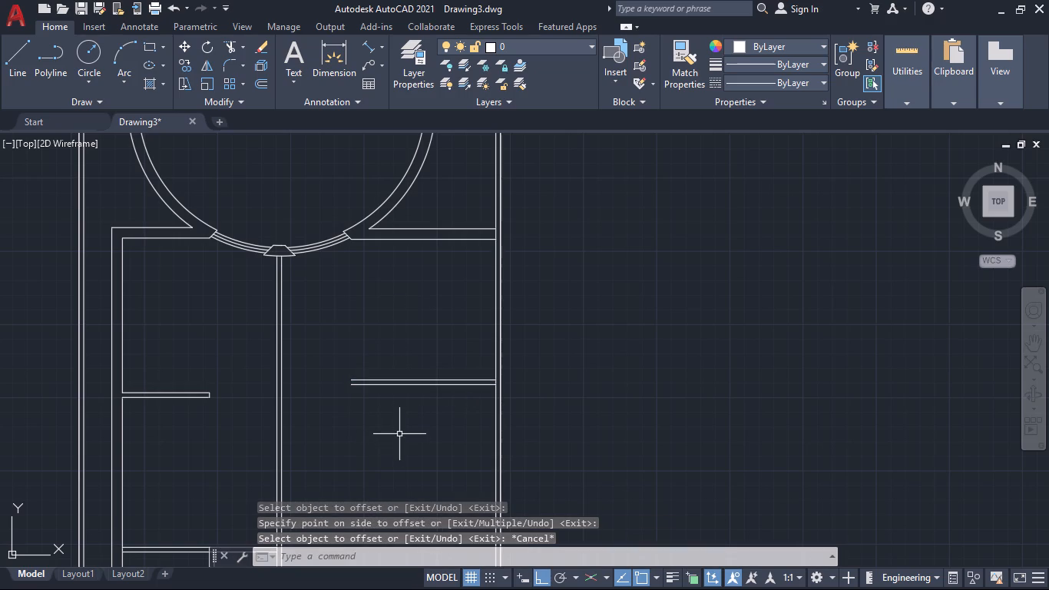
Quick-measure the space between the new partition and the plan's bottom wall in the southeast room.
middle_drag(402, 448, 458, 296)
click(899, 60)
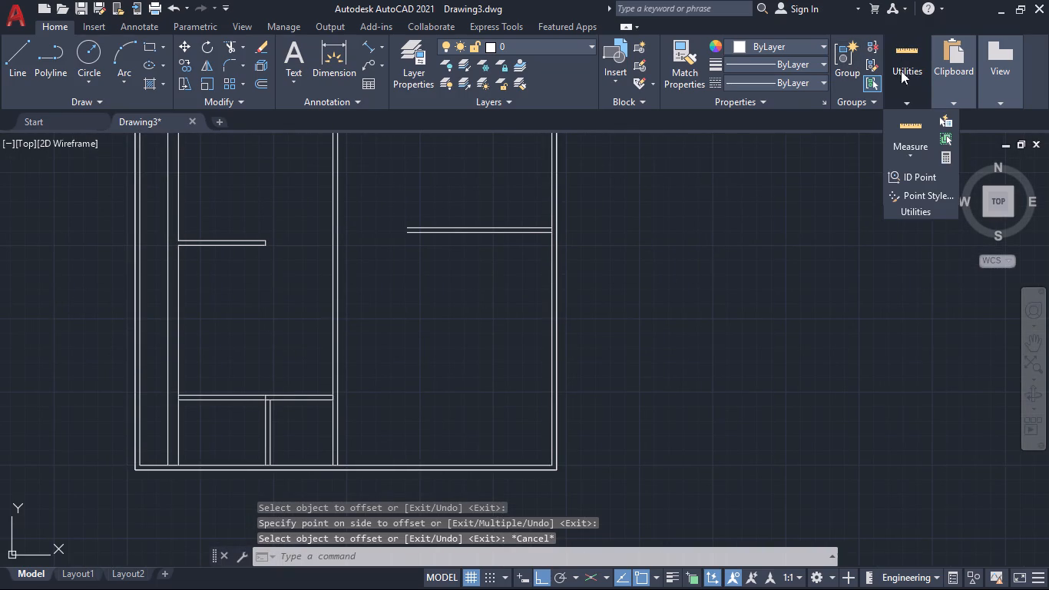
click(914, 124)
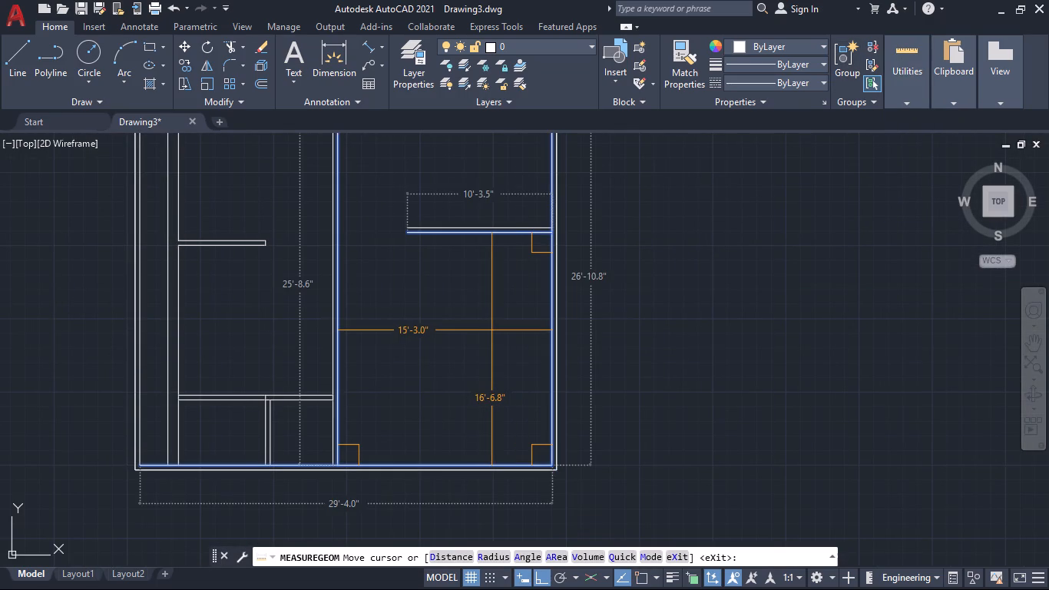
key(Escape)
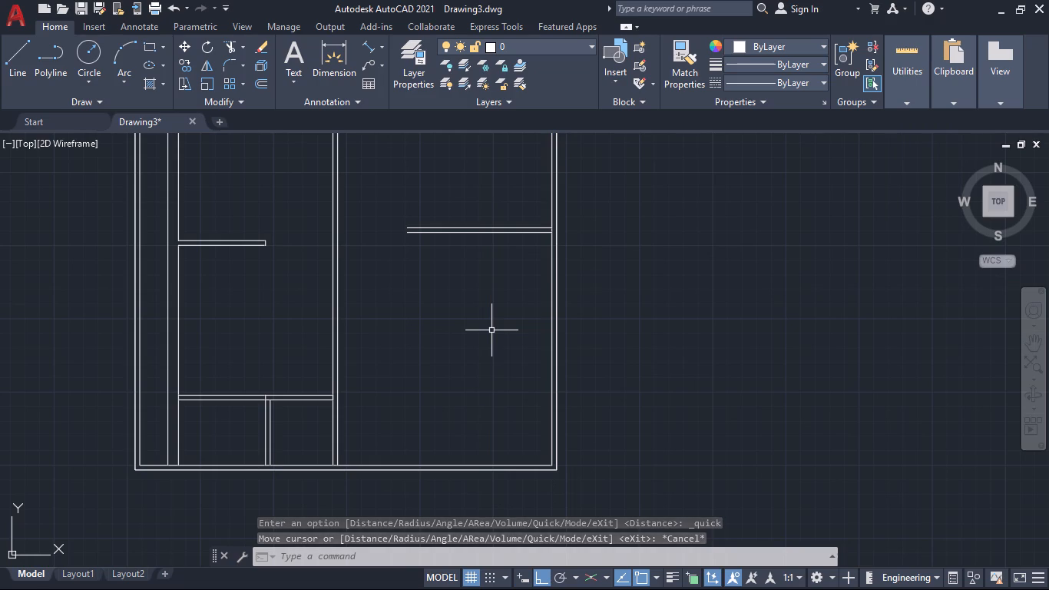
Delete the double-line horizontal partition in the southeast room.
middle_drag(492, 301, 494, 309)
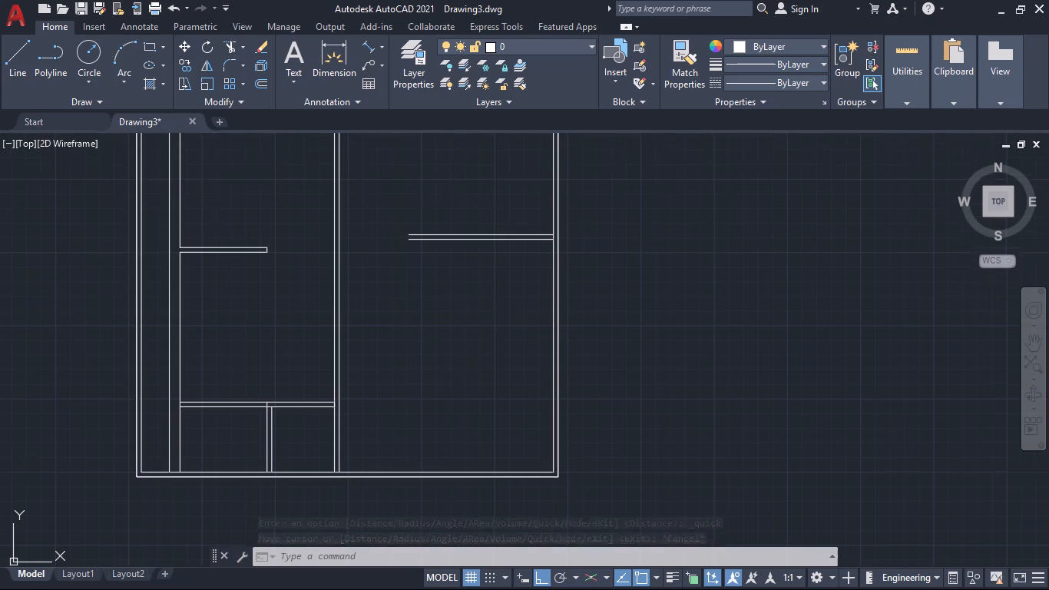
middle_drag(494, 309, 481, 472)
middle_drag(489, 446, 512, 416)
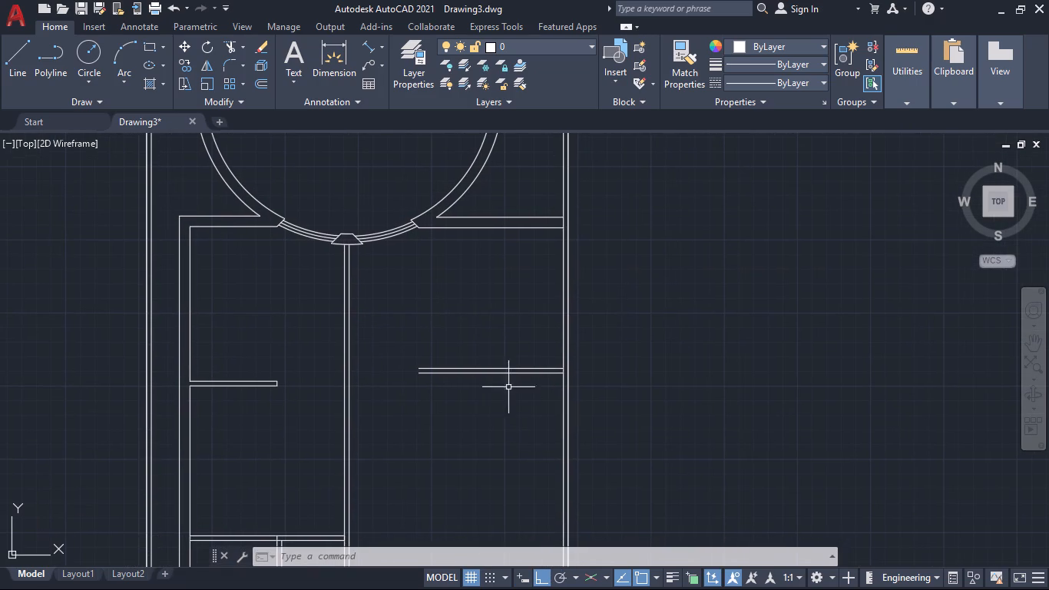
click(507, 342)
click(511, 406)
click(389, 360)
click(490, 398)
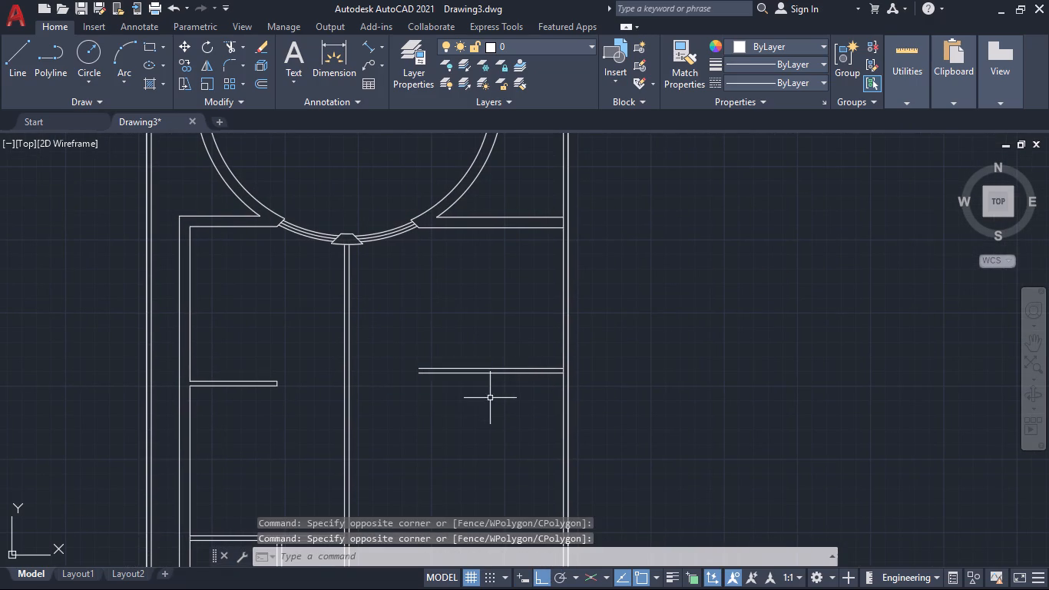
click(501, 396)
click(480, 360)
key(Delete)
key(BackSpace)
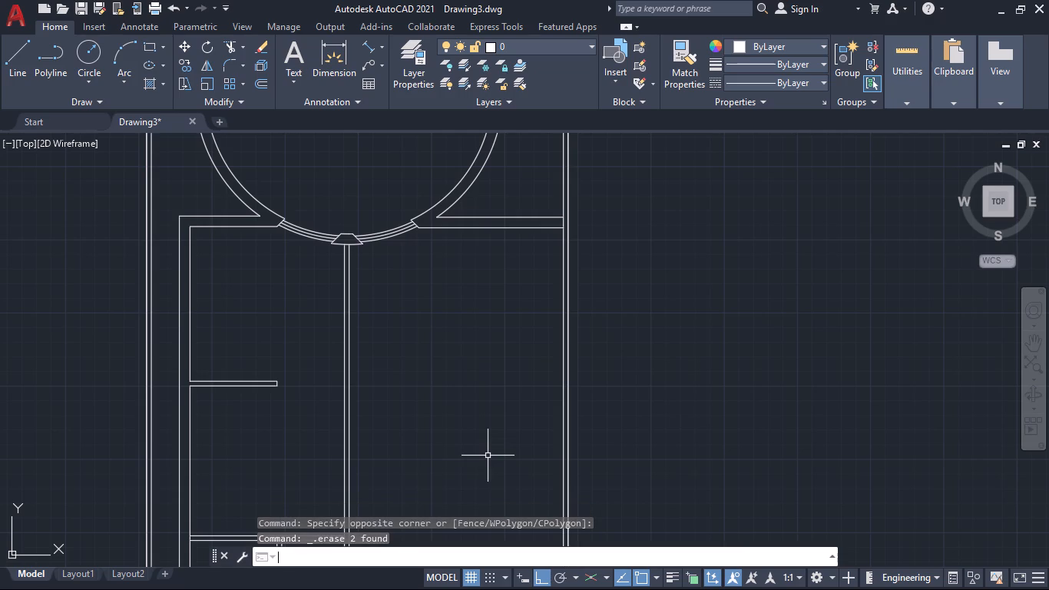
Offset the lower line of the horizontal wall between the circular room and the east wall 8' downward.
key(o)
key(Return)
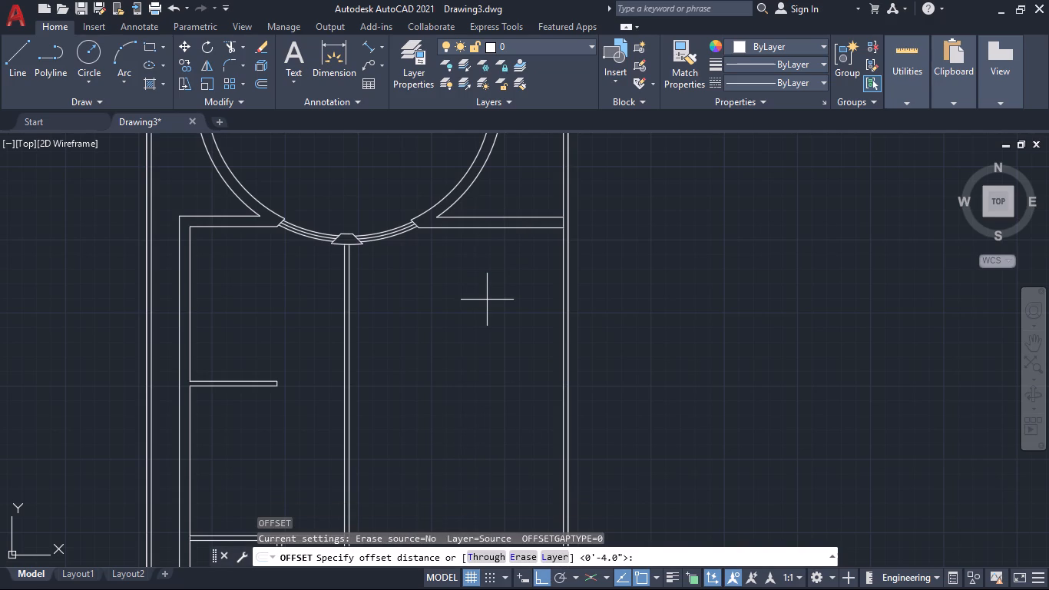
text(8')
key(Return)
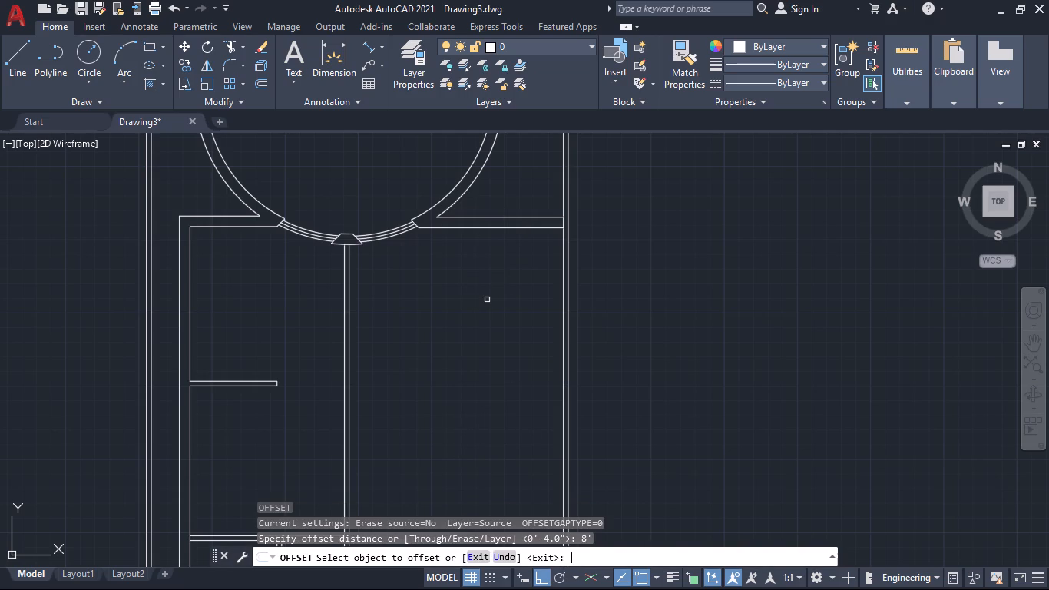
click(497, 227)
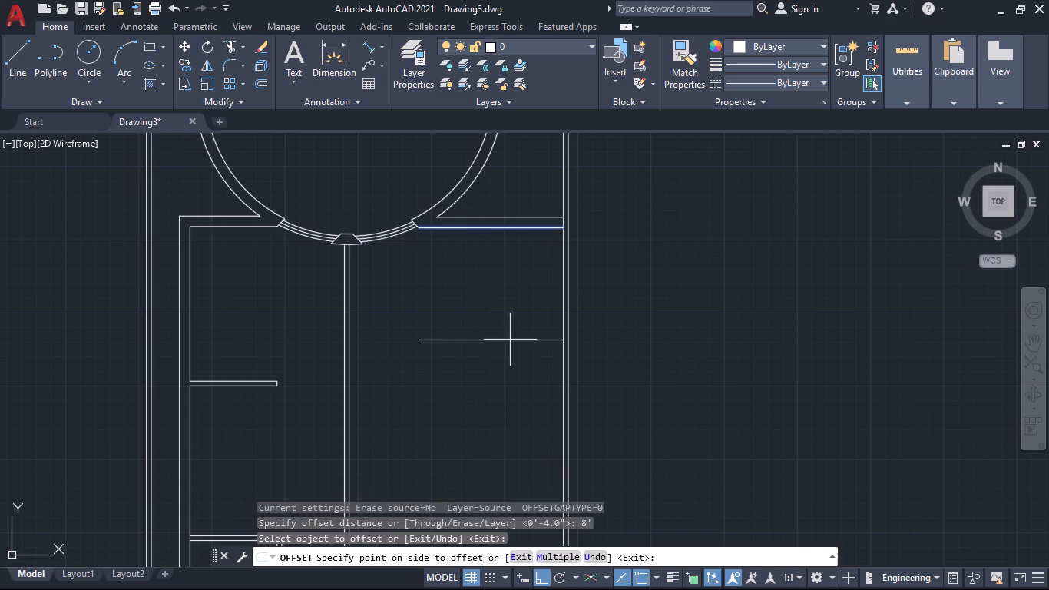
click(508, 356)
key(space)
Offset the new horizontal line in the southeast room 4" downward to form a double-line partition.
key(space)
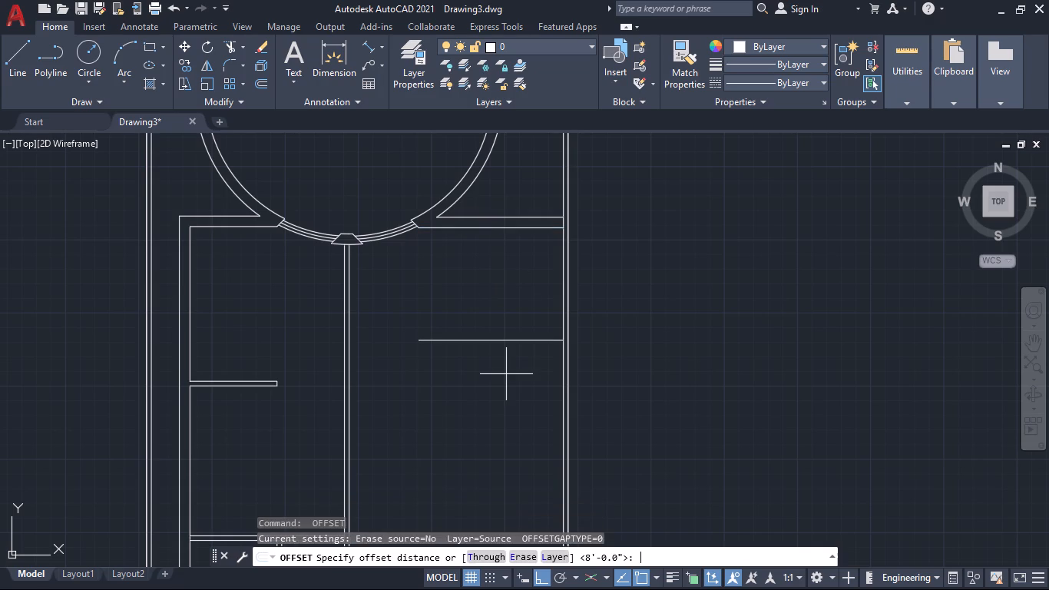
key(4)
key(shift+quotedbl)
key(Return)
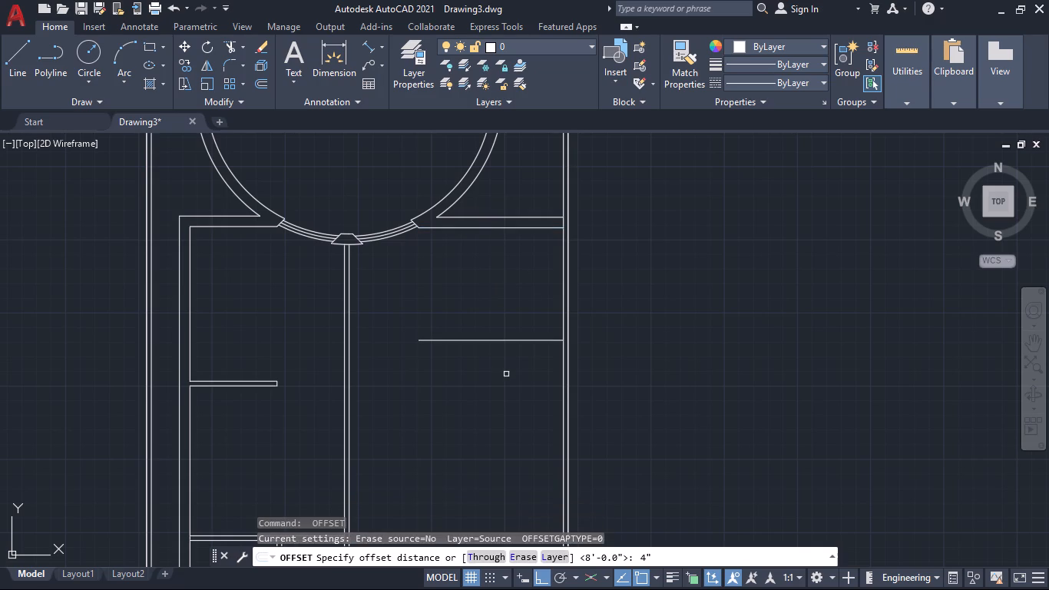
click(508, 340)
click(515, 369)
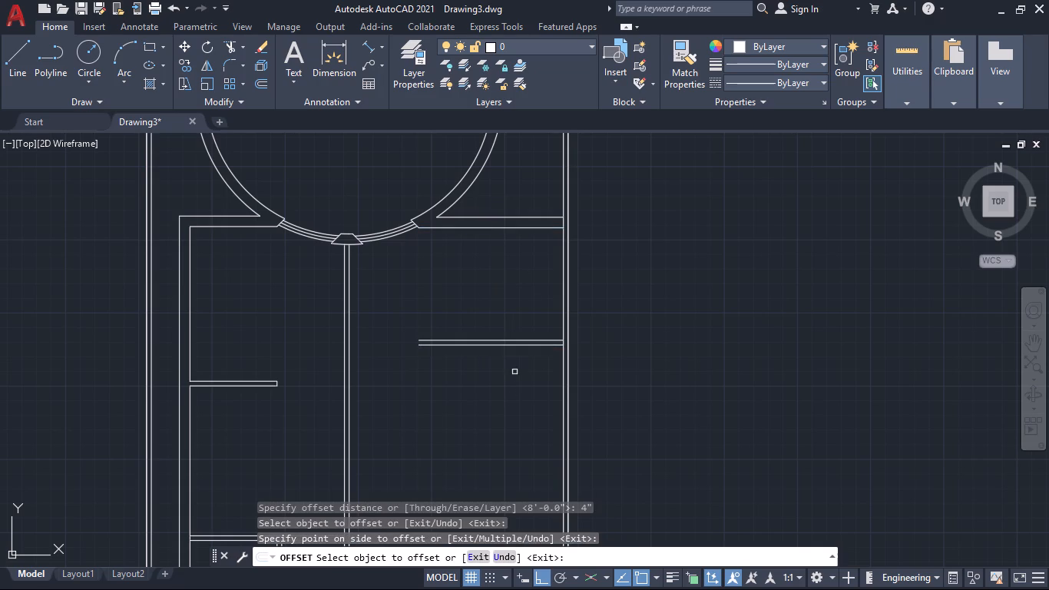
scroll(493, 421, down, 1)
middle_drag(492, 420, 528, 303)
middle_drag(518, 336, 544, 376)
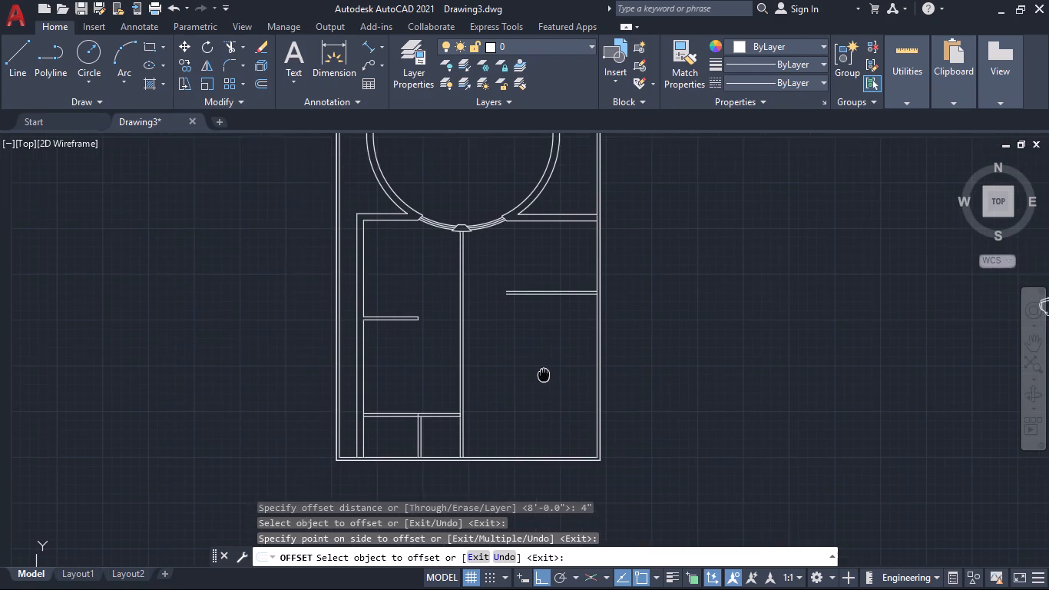
middle_drag(544, 376, 545, 382)
scroll(505, 346, up, 2)
middle_drag(524, 324, 516, 436)
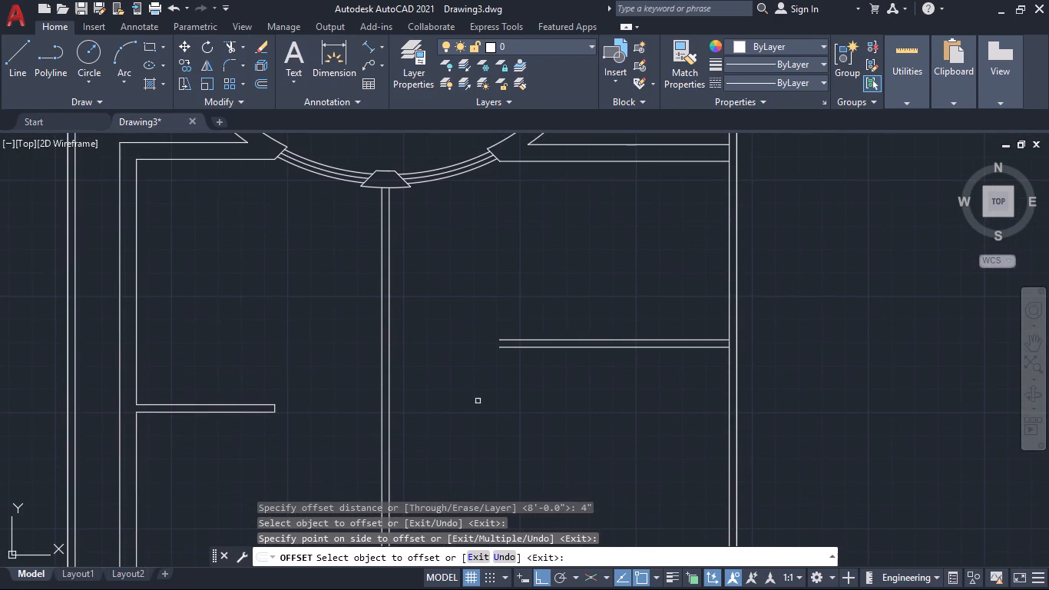
key(Escape)
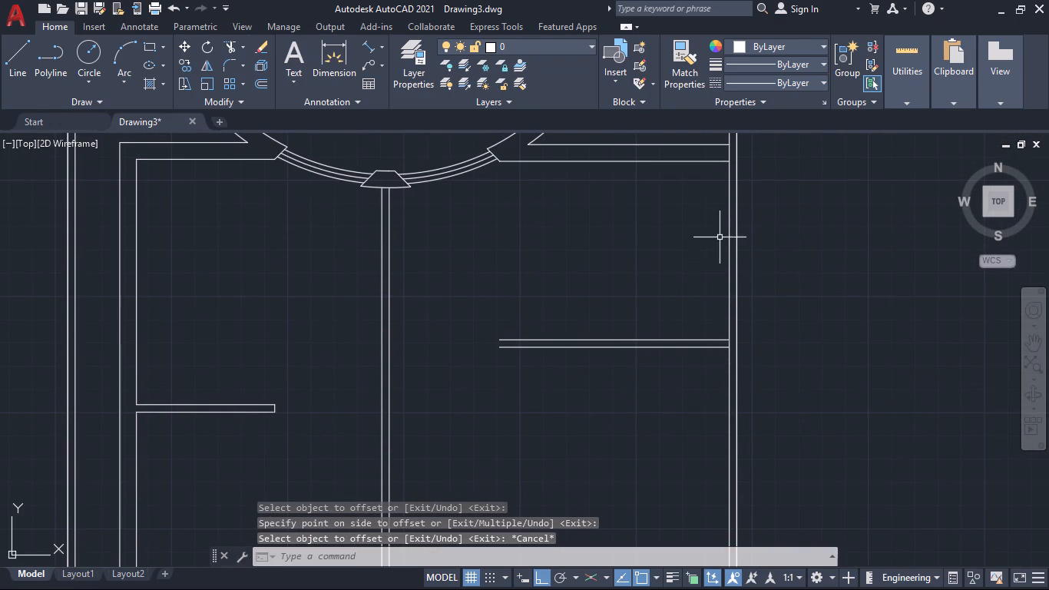
Break the east wall's inner line at the point where the partition's upper line meets it.
click(729, 253)
key(Escape)
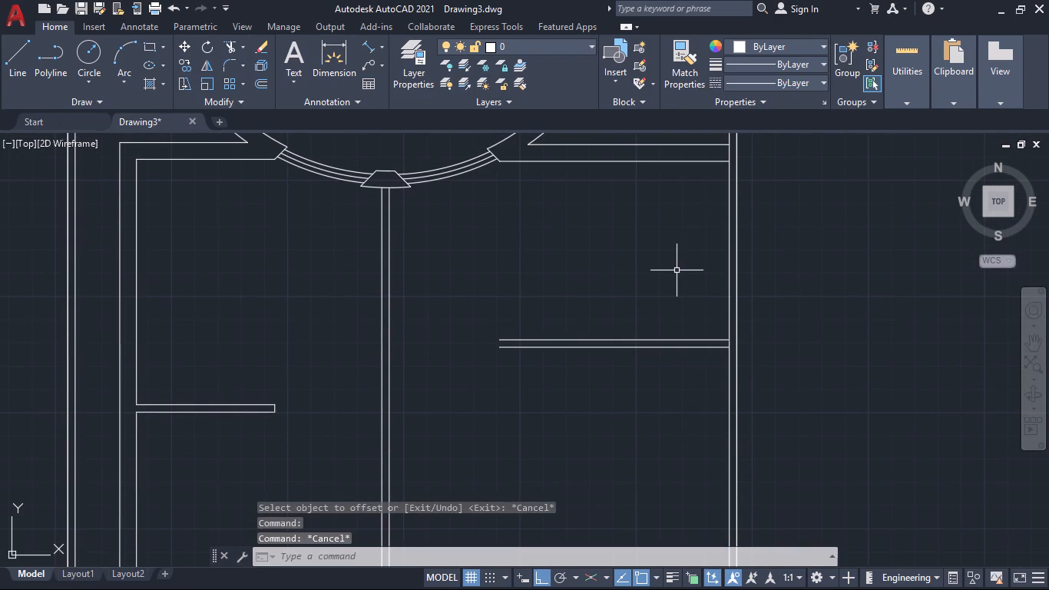
text(bre)
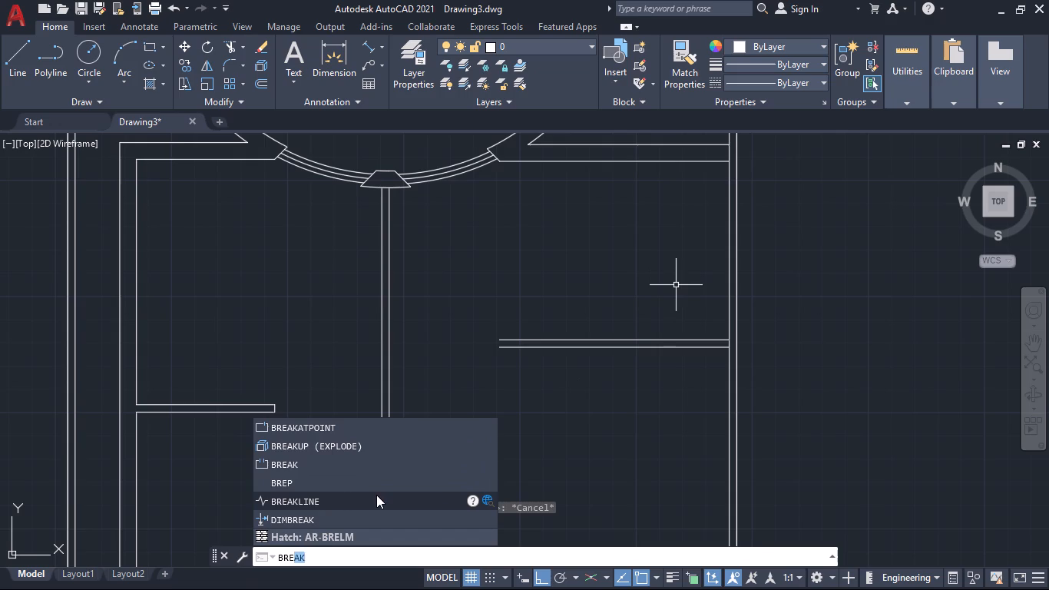
click(345, 429)
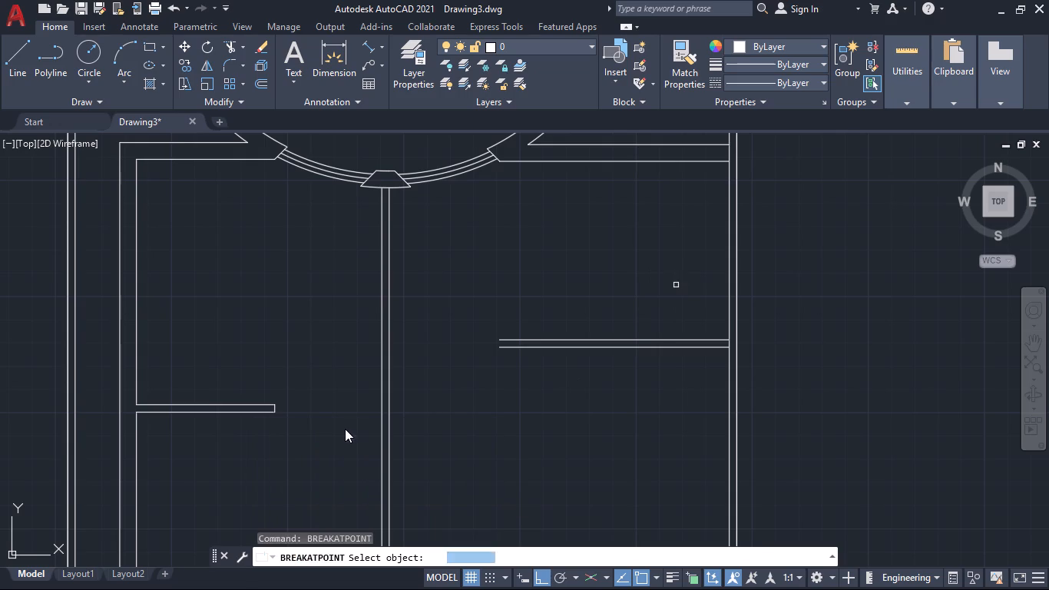
click(728, 328)
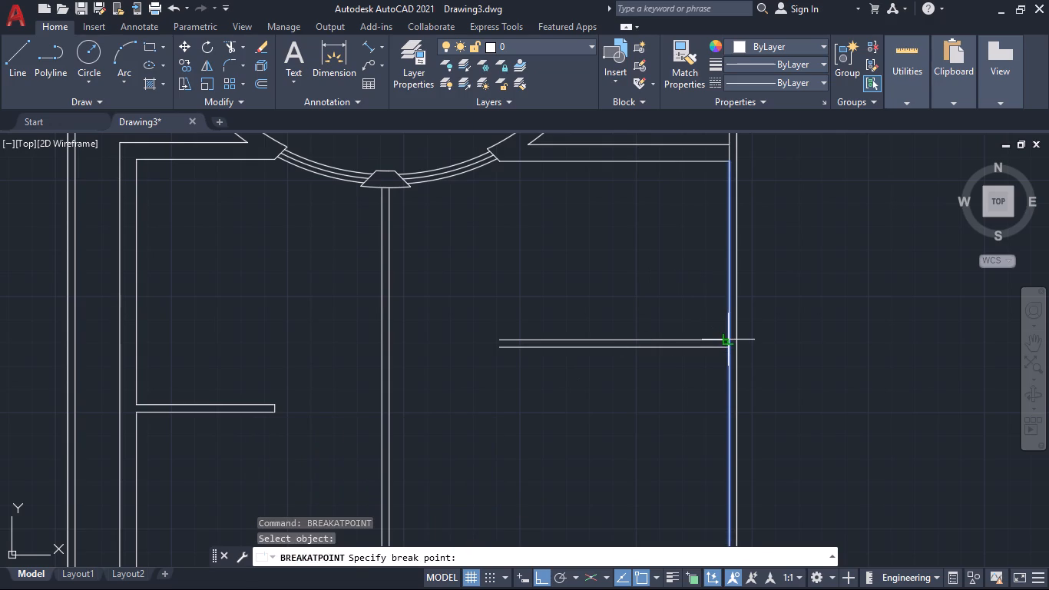
click(728, 342)
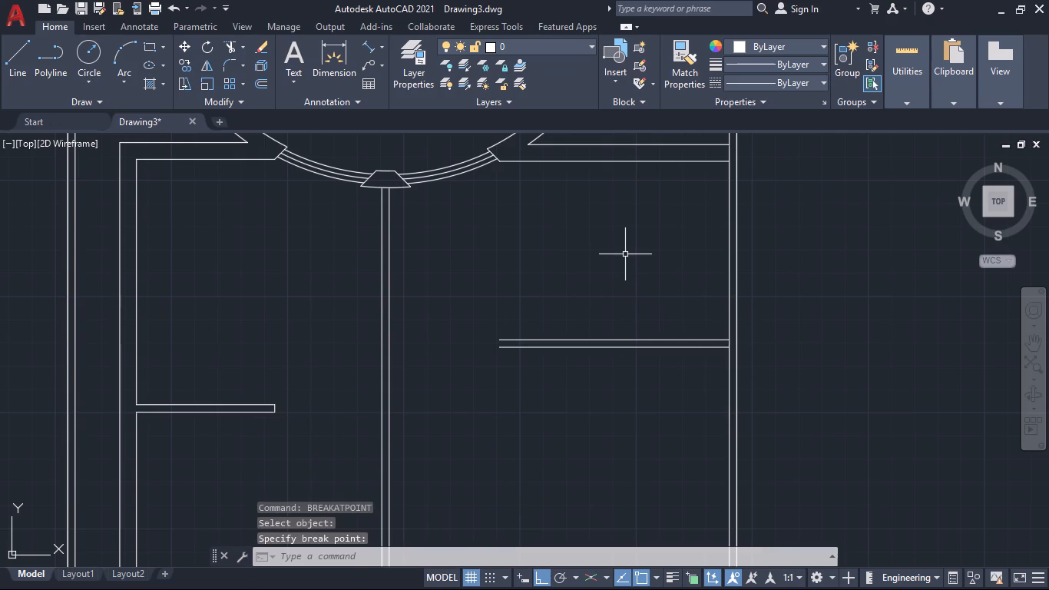
Offset the broken-off east wall segment above the partition 10' west into the room.
key(o)
key(Return)
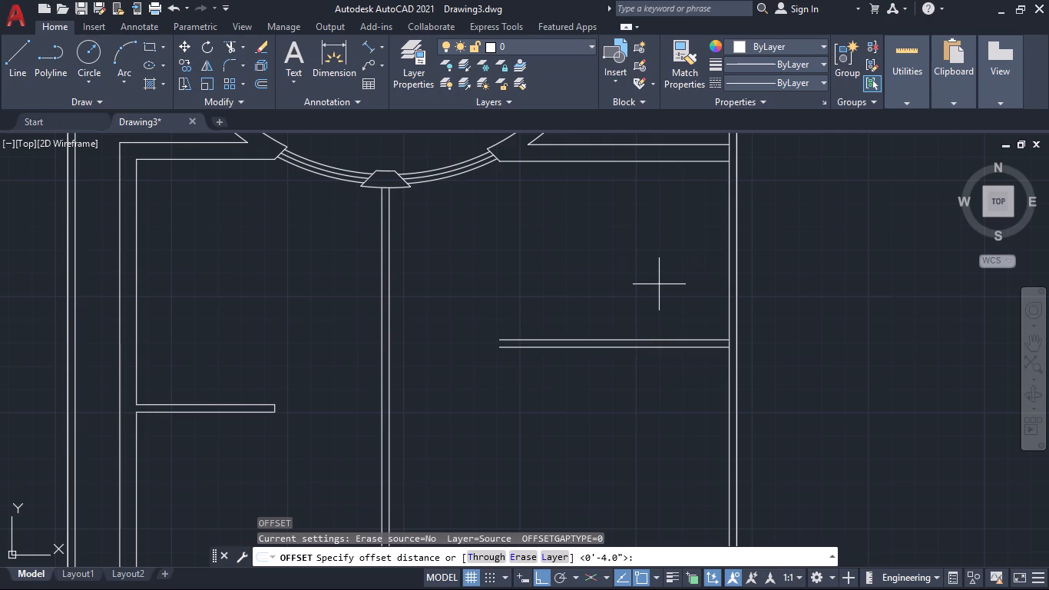
text(10')
key(Return)
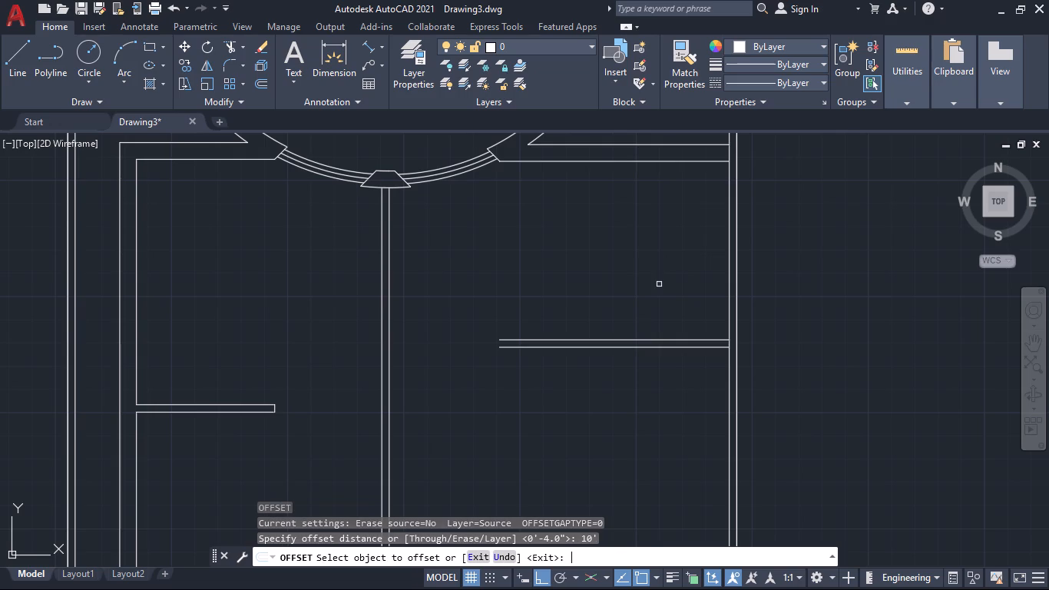
click(731, 261)
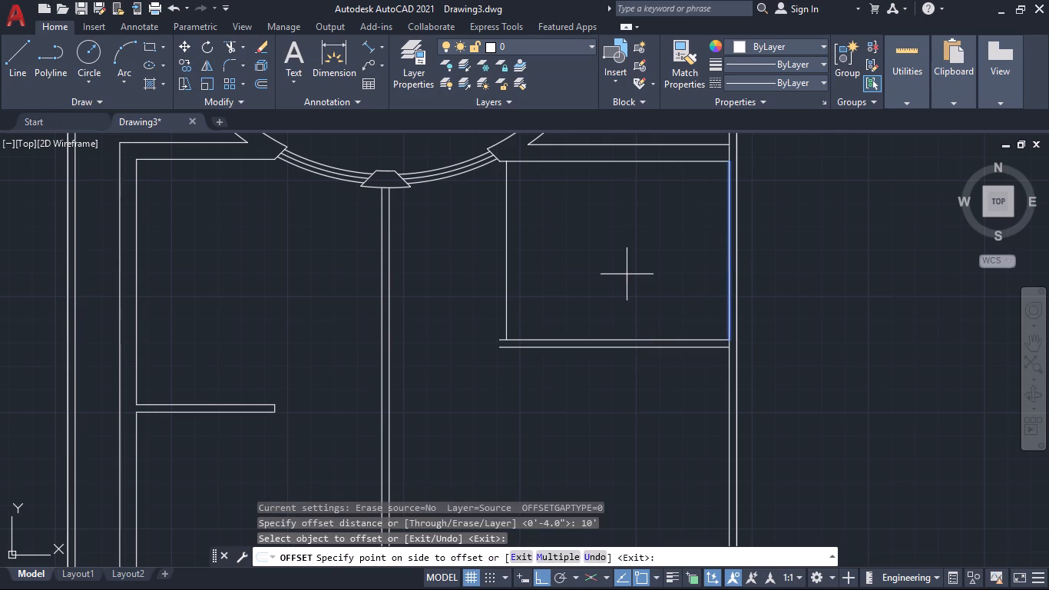
click(621, 274)
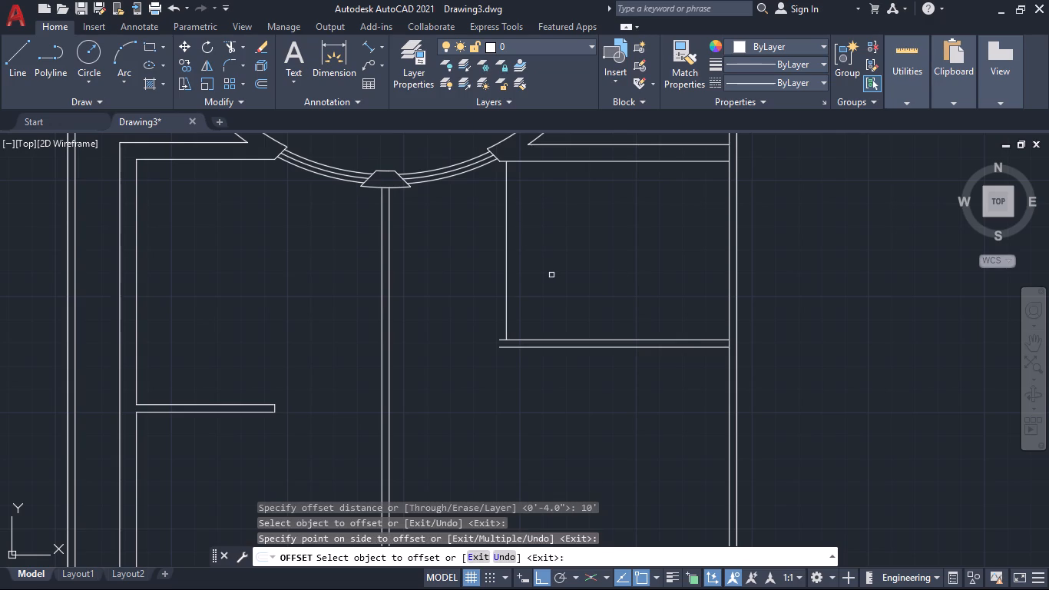
key(space)
Offset the new vertical line 4" west to form a double-line vertical partition.
key(space)
text(4")
key(Return)
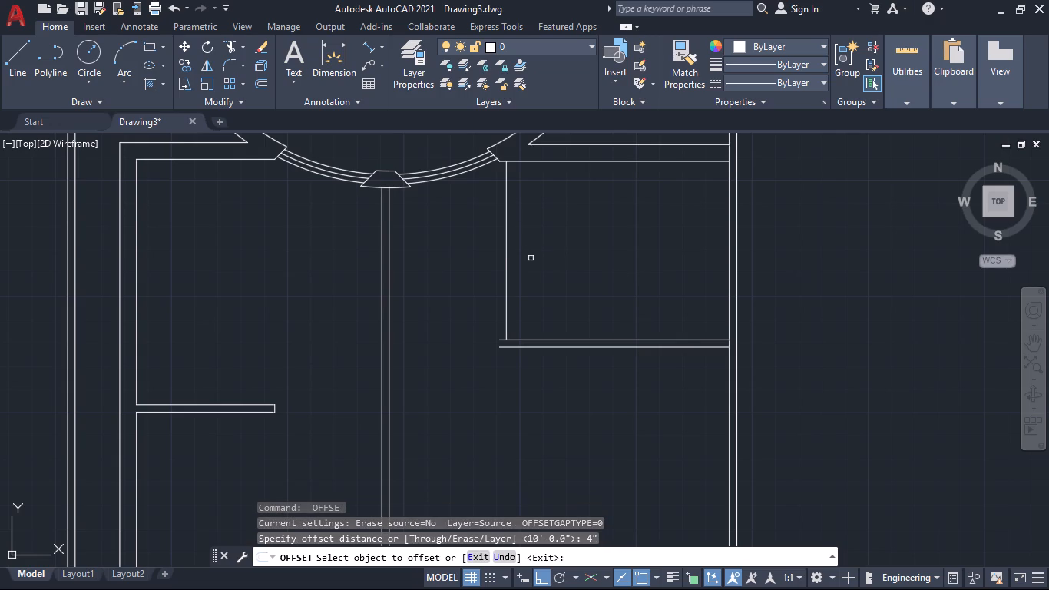
click(505, 257)
click(481, 264)
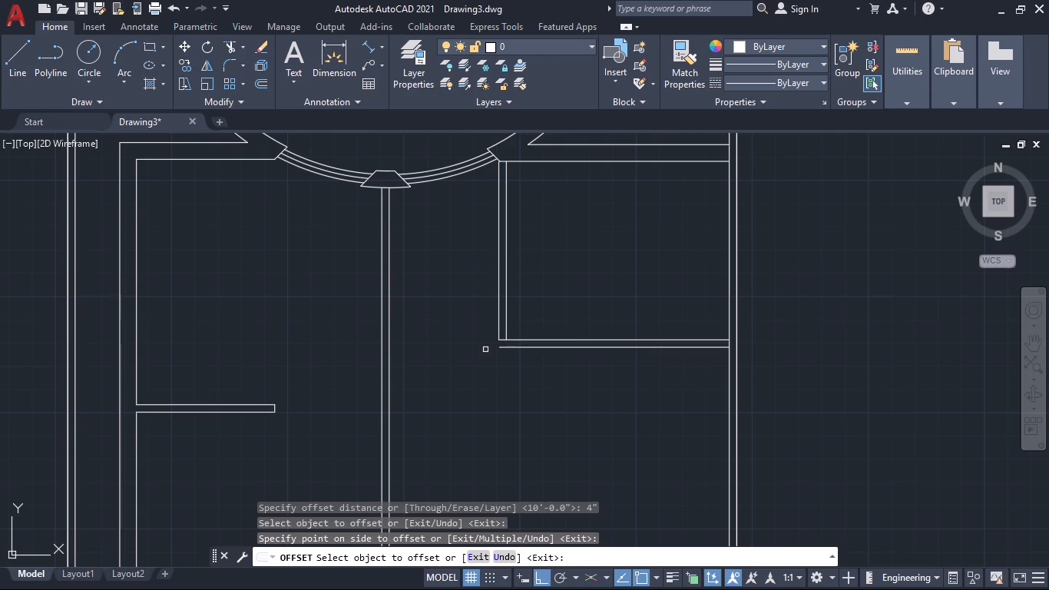
scroll(490, 353, up, 1)
scroll(491, 356, down, 4)
scroll(501, 367, up, 1)
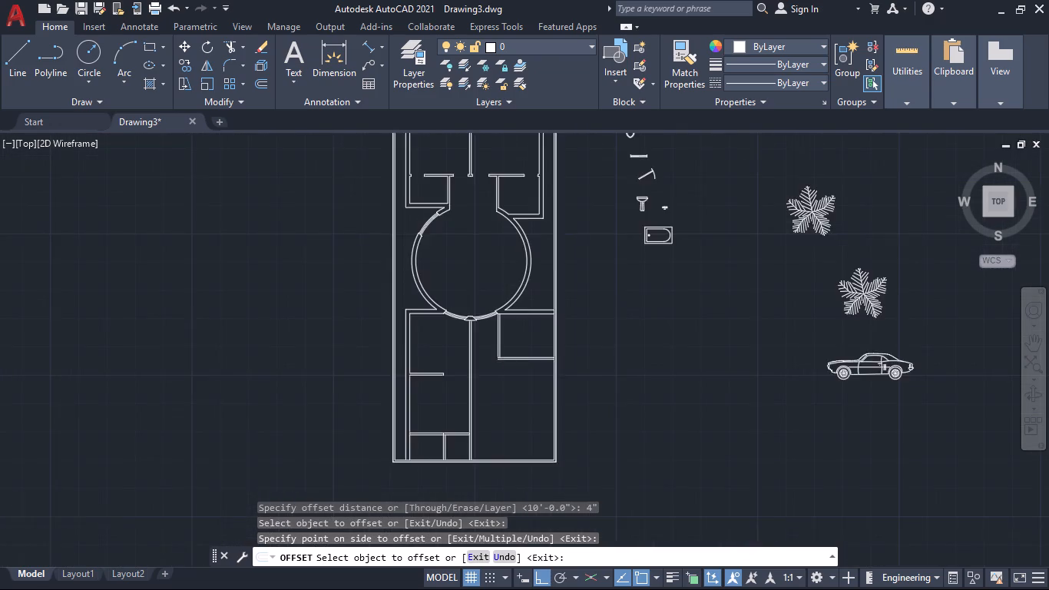
scroll(501, 367, up, 3)
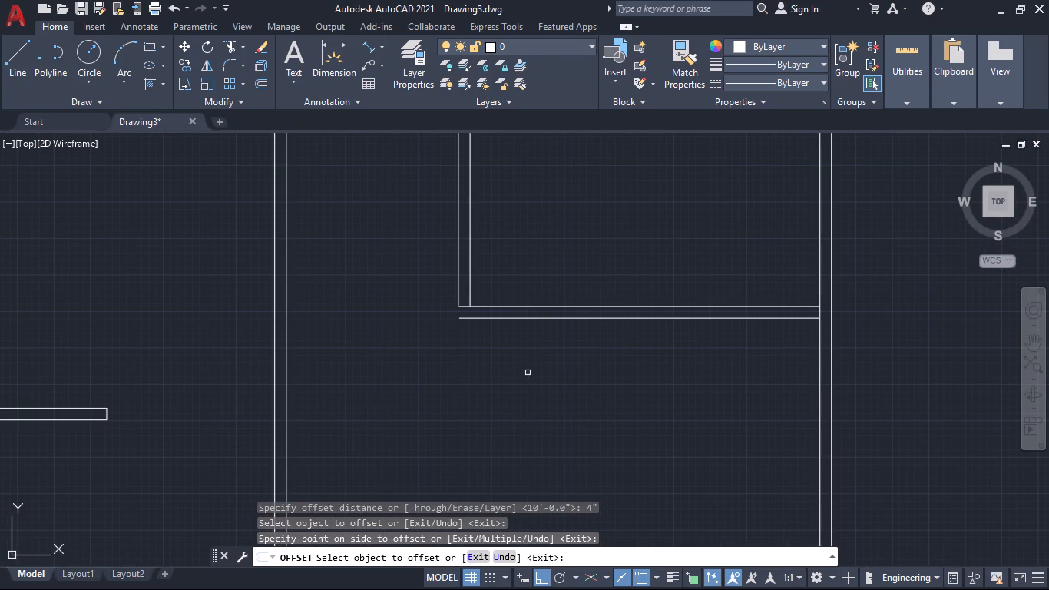
key(space)
Offset the horizontal partition's upper line 9" downward to set a thicker wall.
key(space)
text(9")
key(Return)
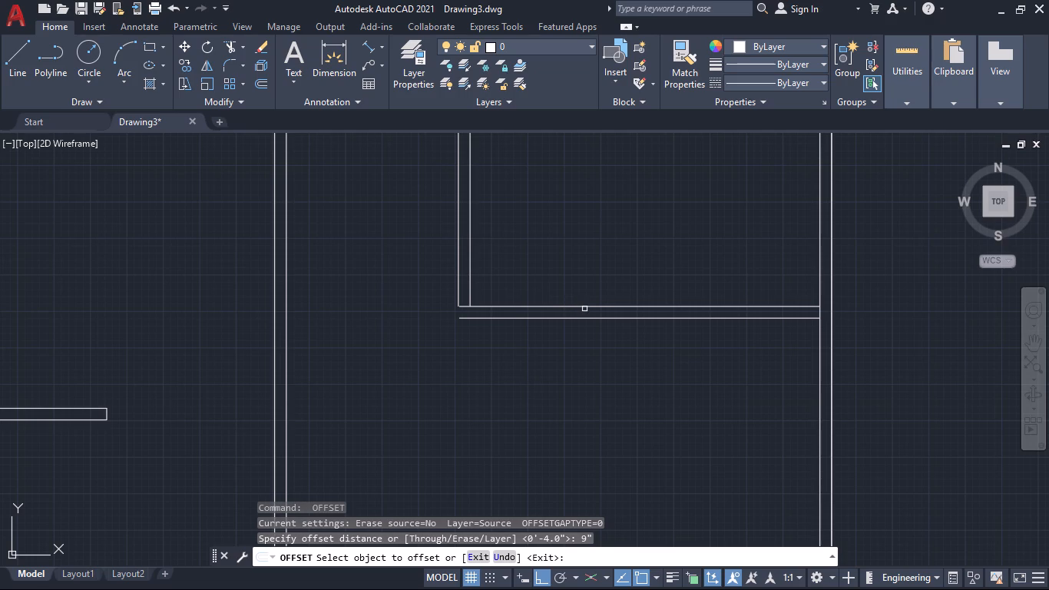
click(587, 307)
click(584, 348)
scroll(510, 359, up, 1)
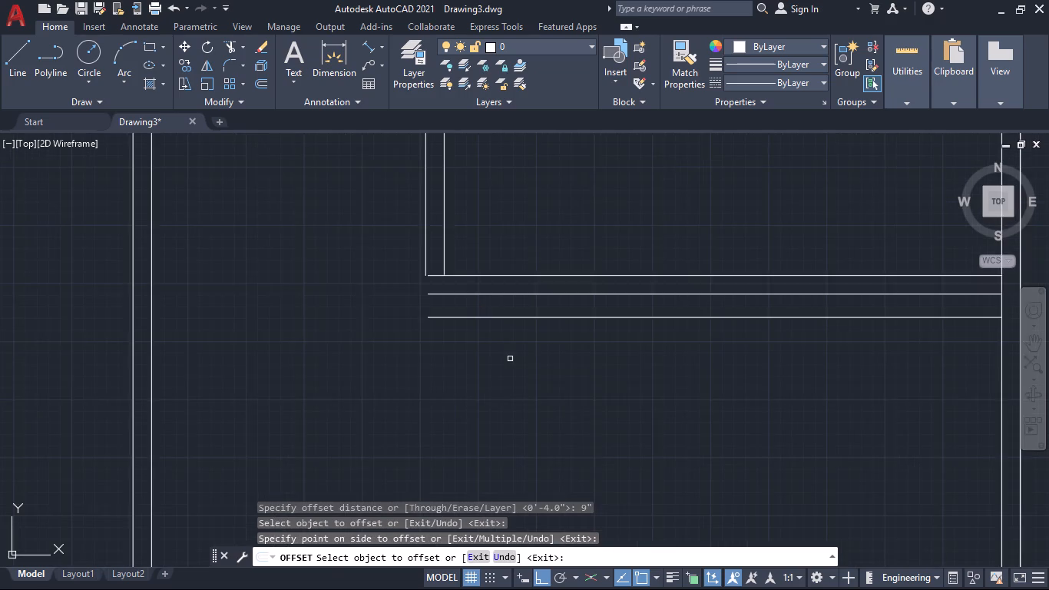
scroll(510, 360, down, 1)
key(Escape)
Extend the horizontal partition's middle and bottom lines west to the central vertical wall.
text(tr)
key(Return)
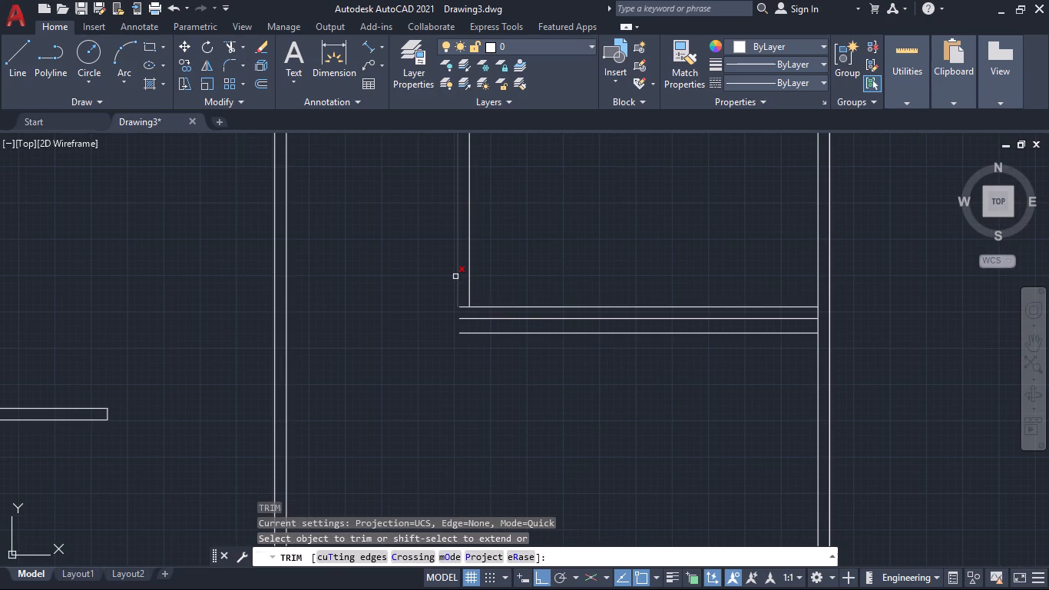
shift+click(494, 314)
shift+click(492, 353)
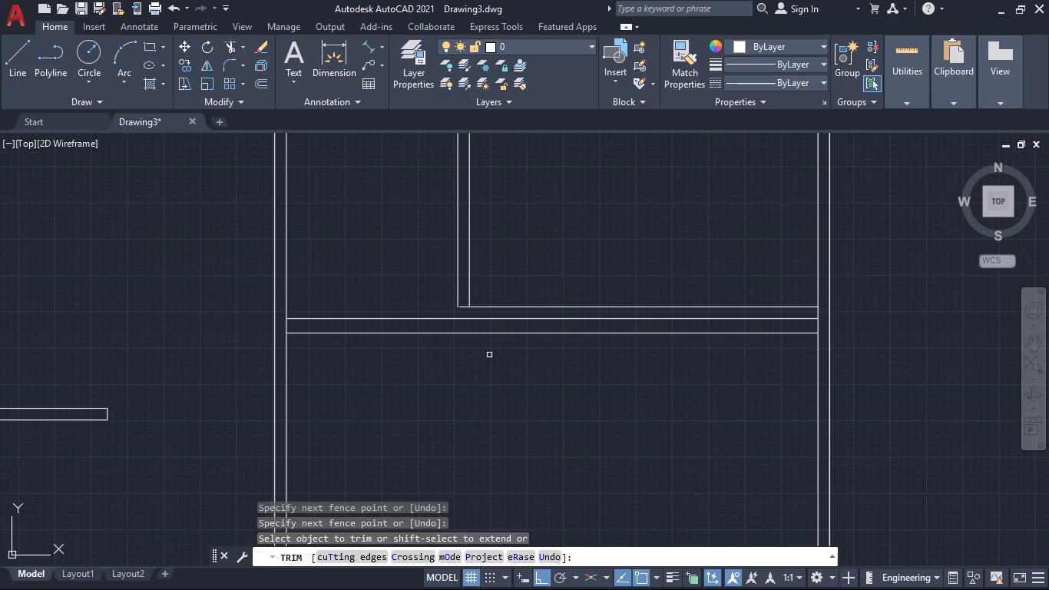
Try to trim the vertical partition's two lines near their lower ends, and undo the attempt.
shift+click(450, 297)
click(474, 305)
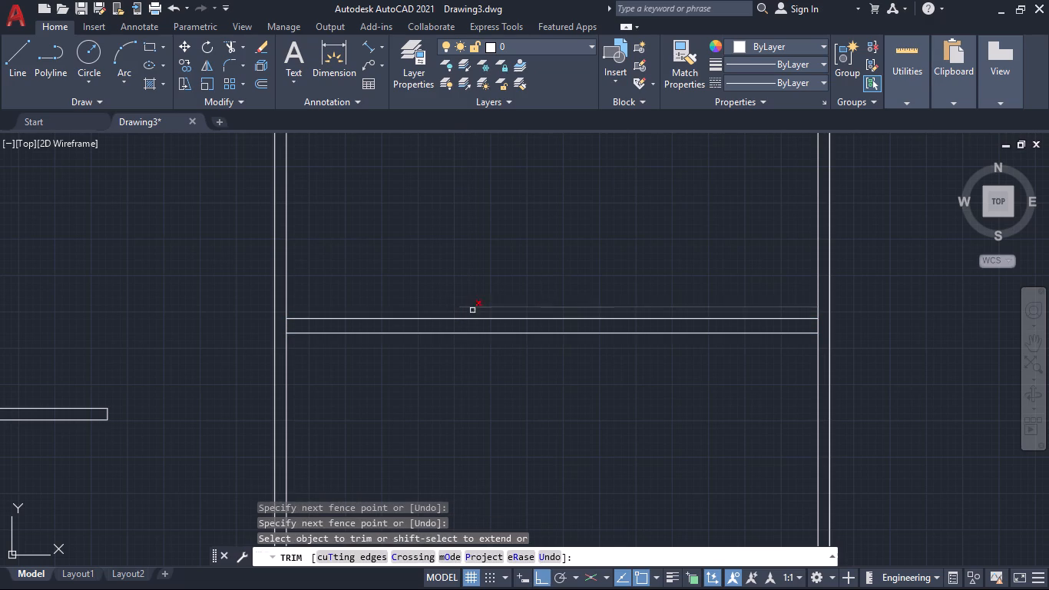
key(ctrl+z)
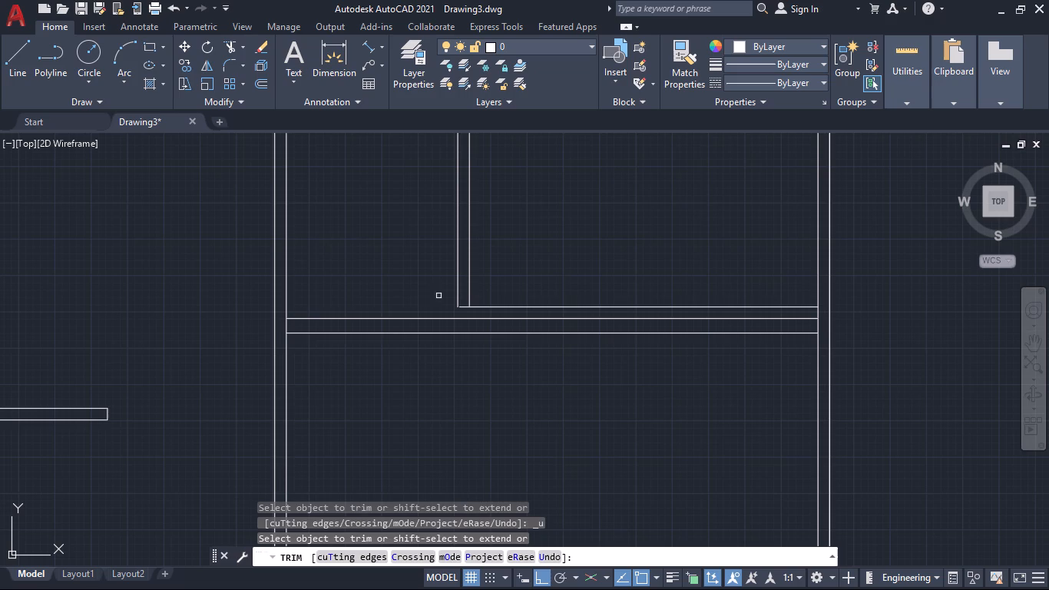
Extend the two vertical partition lines down to the horizontal partition, with the outer one reaching its bottom line.
shift+click(435, 279)
shift+click(482, 294)
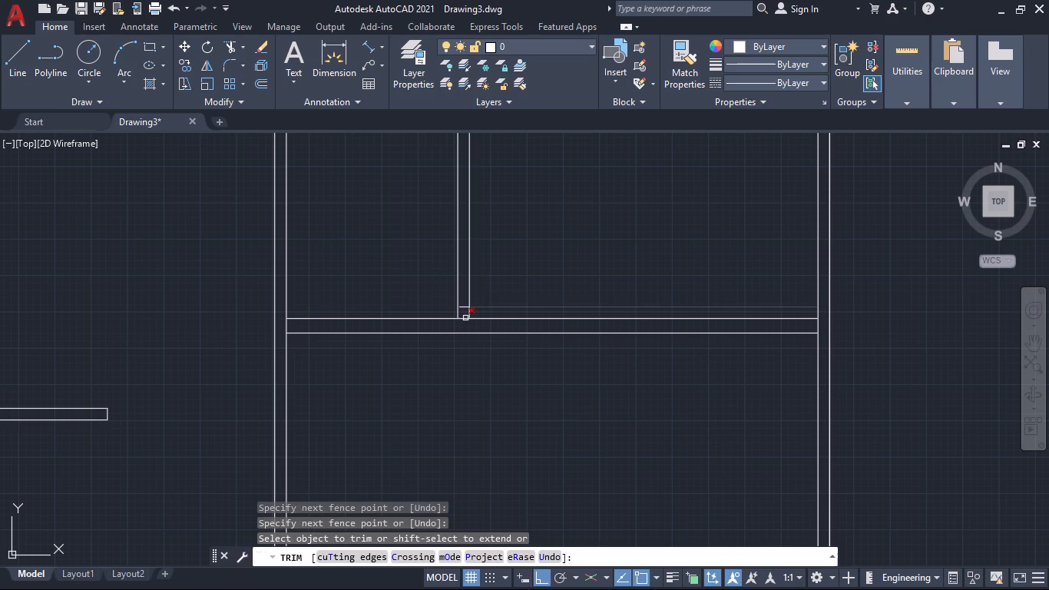
scroll(465, 320, up, 2)
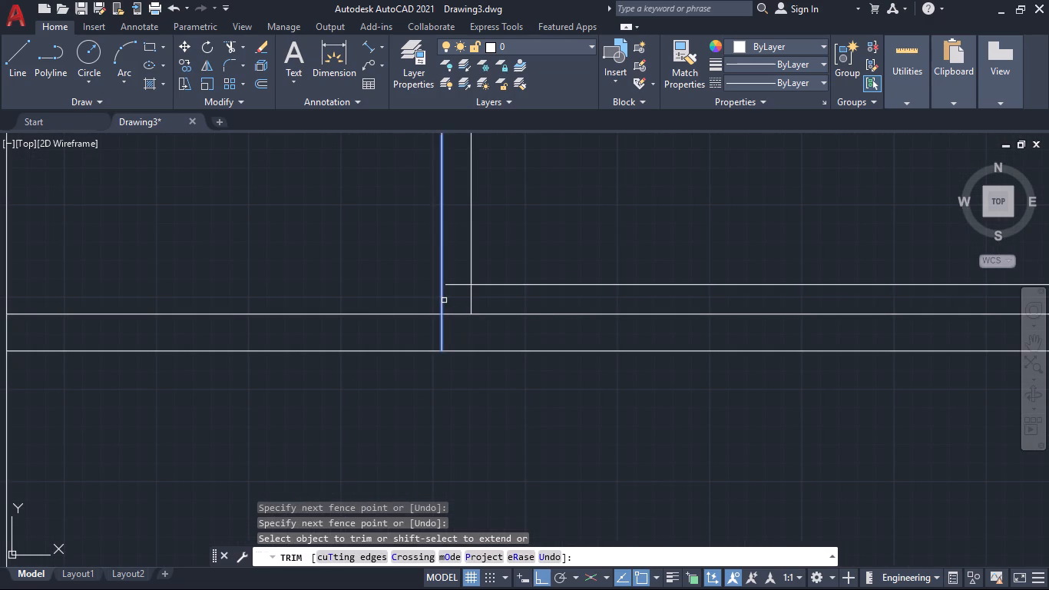
shift+click(442, 300)
Trim the horizontal overhang west of the vertical partition, the corner stubs and the middle line, leaving a clean 9" wall corner.
click(410, 287)
click(387, 372)
scroll(389, 373, down, 3)
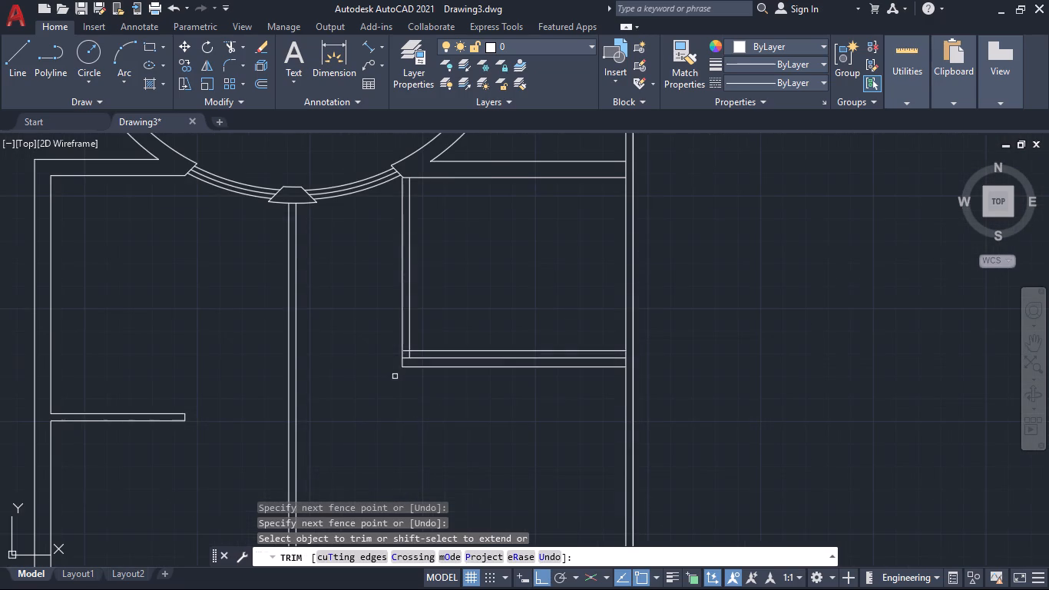
scroll(408, 350, up, 2)
click(404, 343)
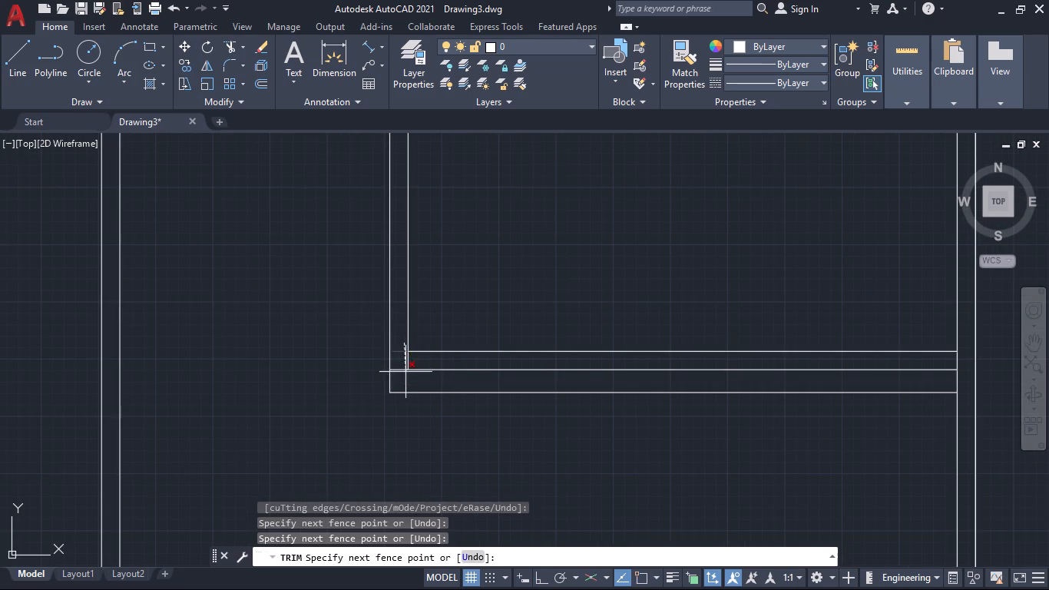
click(406, 373)
click(403, 360)
click(434, 378)
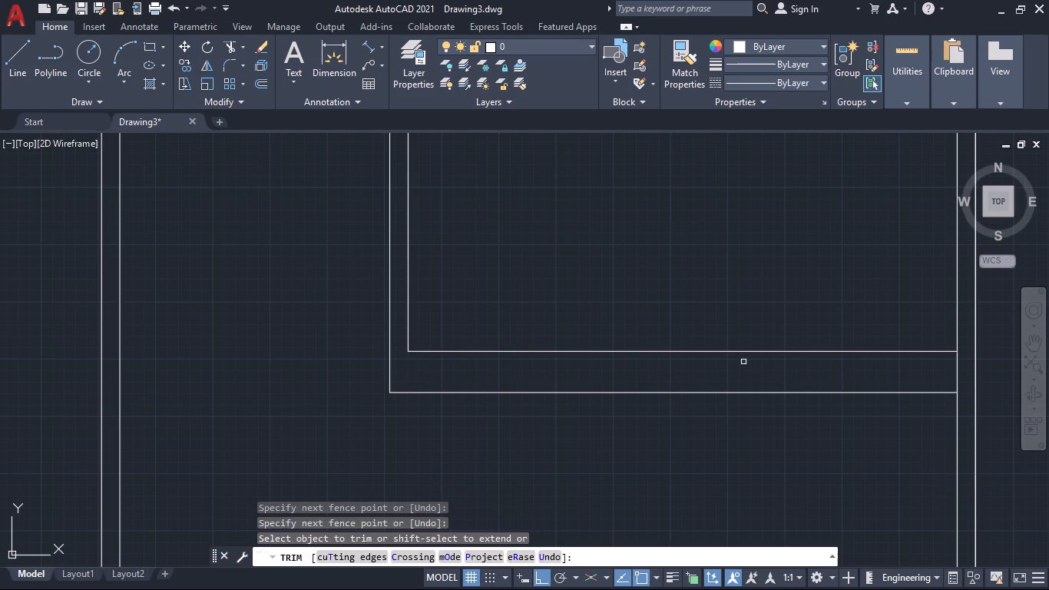
Trim the east wall's inner line between the two lines of the 9" partition to open the junction.
scroll(743, 366, down, 2)
scroll(828, 379, up, 3)
click(817, 349)
click(809, 346)
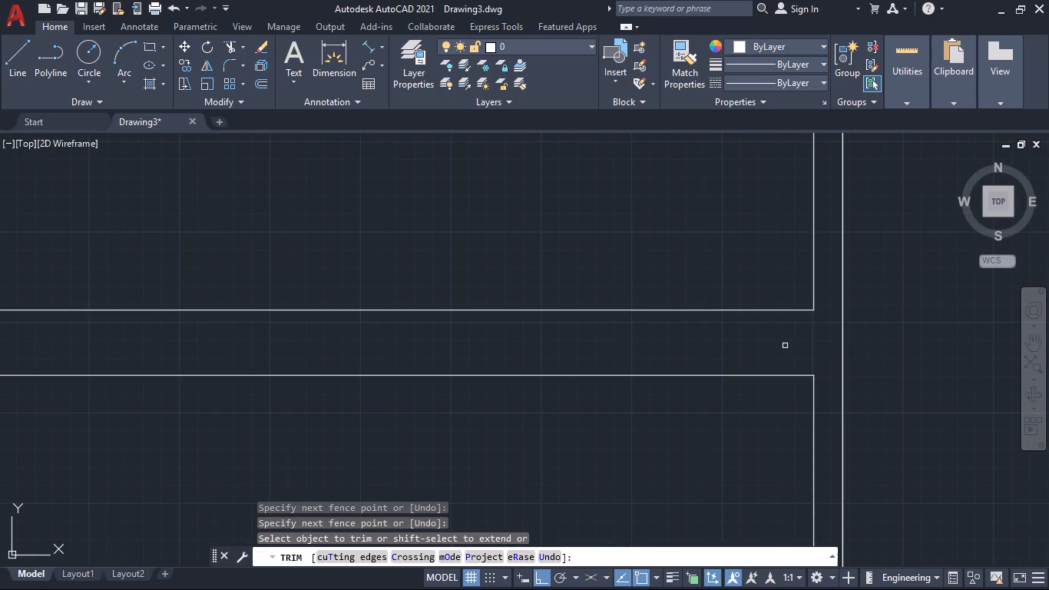
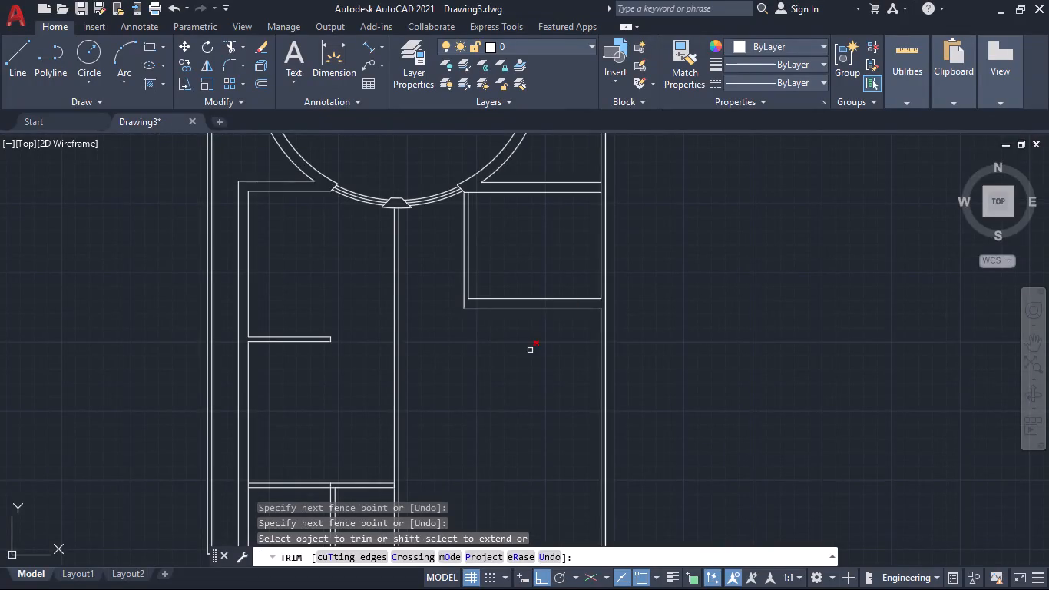
Extend the horizontal wall line west to meet the vertical partition's outer line at the corner beside the round room.
middle_drag(526, 350, 654, 415)
scroll(615, 379, down, 1)
scroll(617, 365, up, 2)
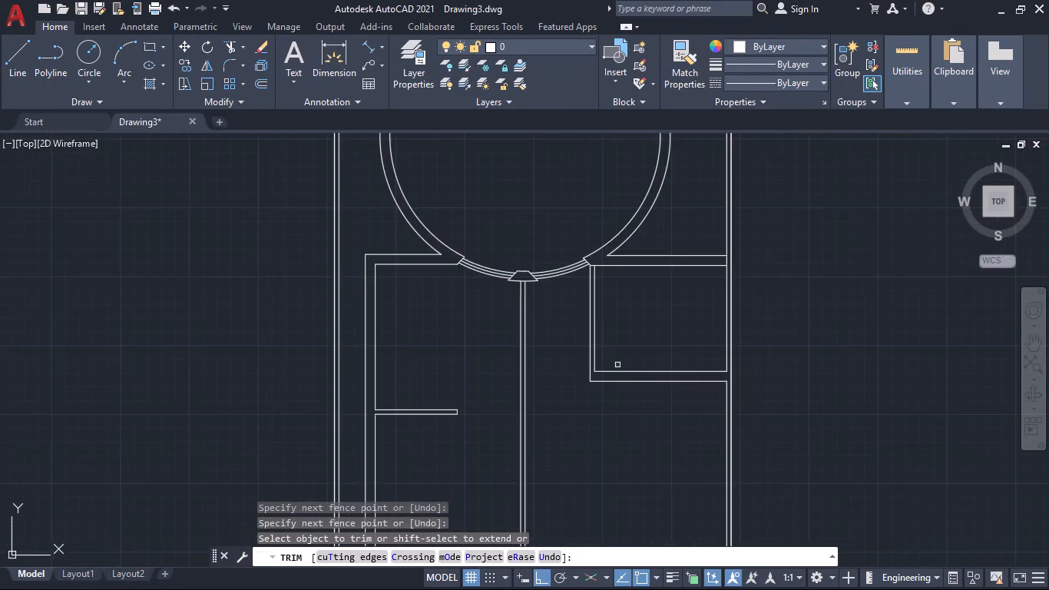
scroll(617, 365, up, 2)
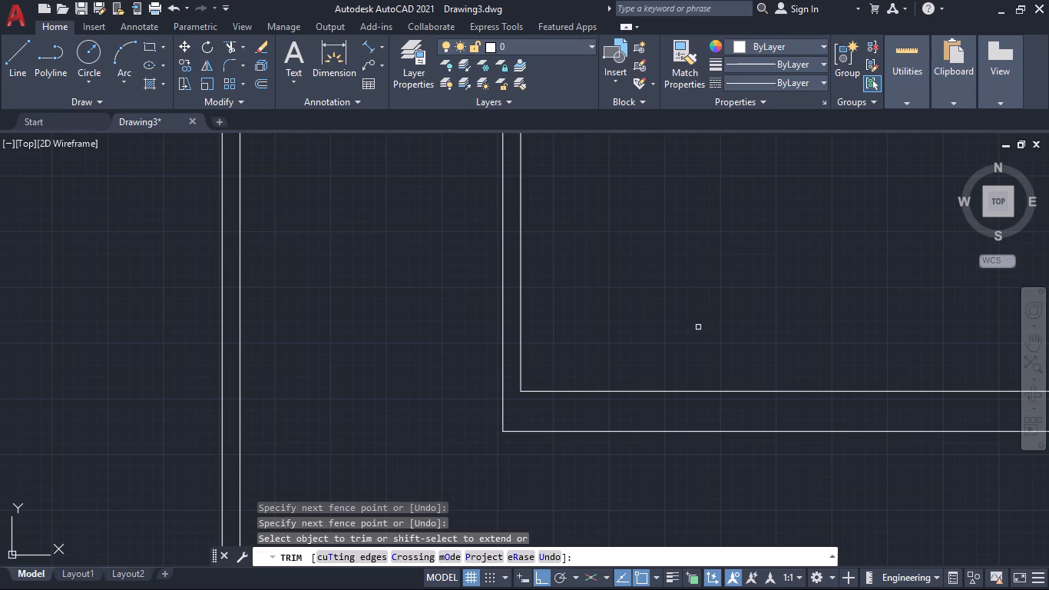
scroll(698, 327, down, 2)
middle_drag(702, 295, 623, 336)
scroll(561, 253, up, 3)
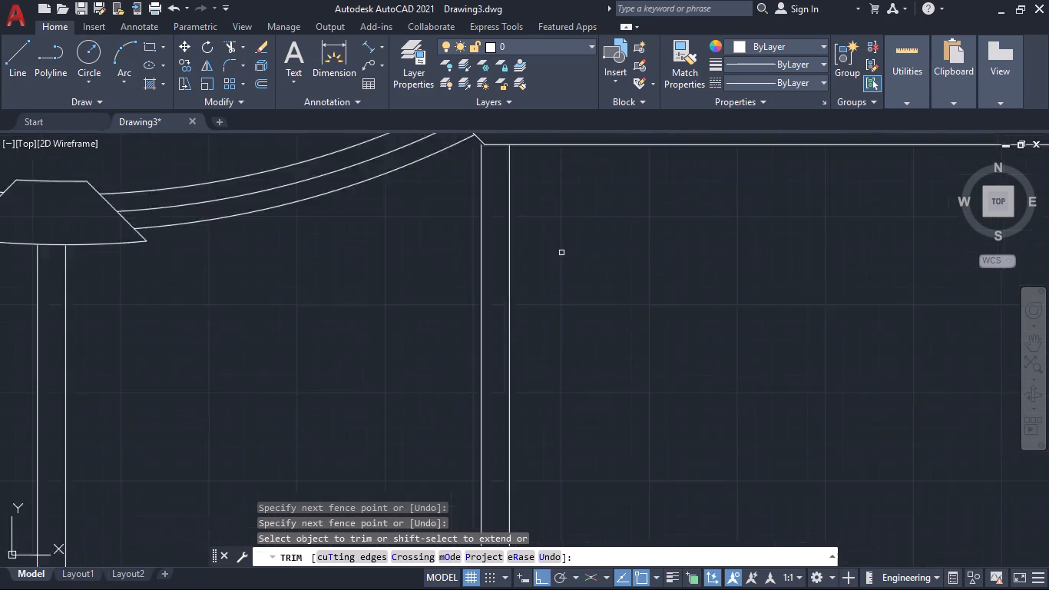
scroll(561, 253, up, 1)
scroll(525, 230, down, 1)
middle_drag(550, 227, 627, 400)
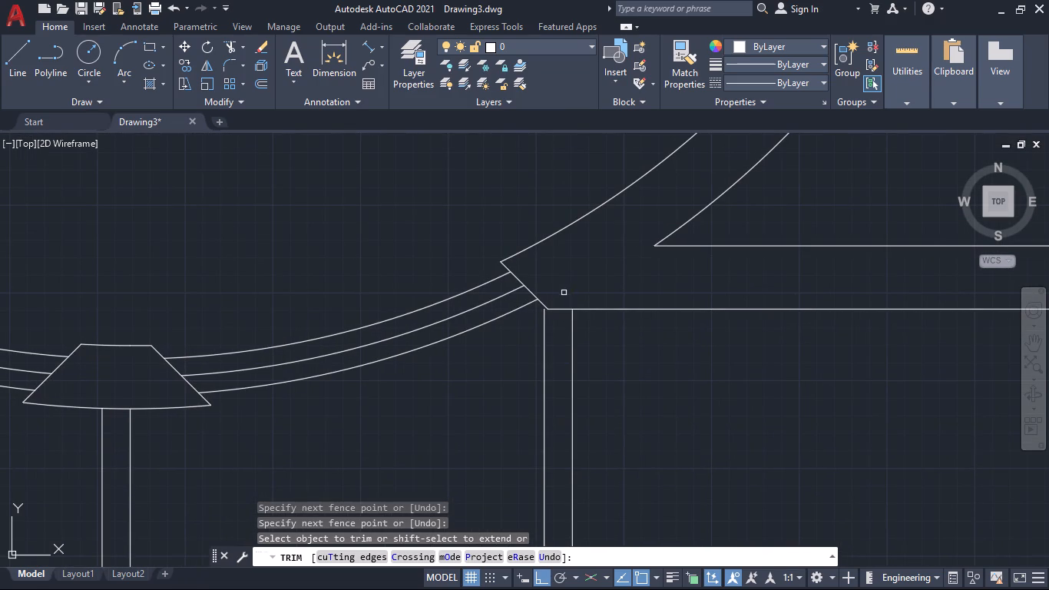
scroll(554, 306, up, 2)
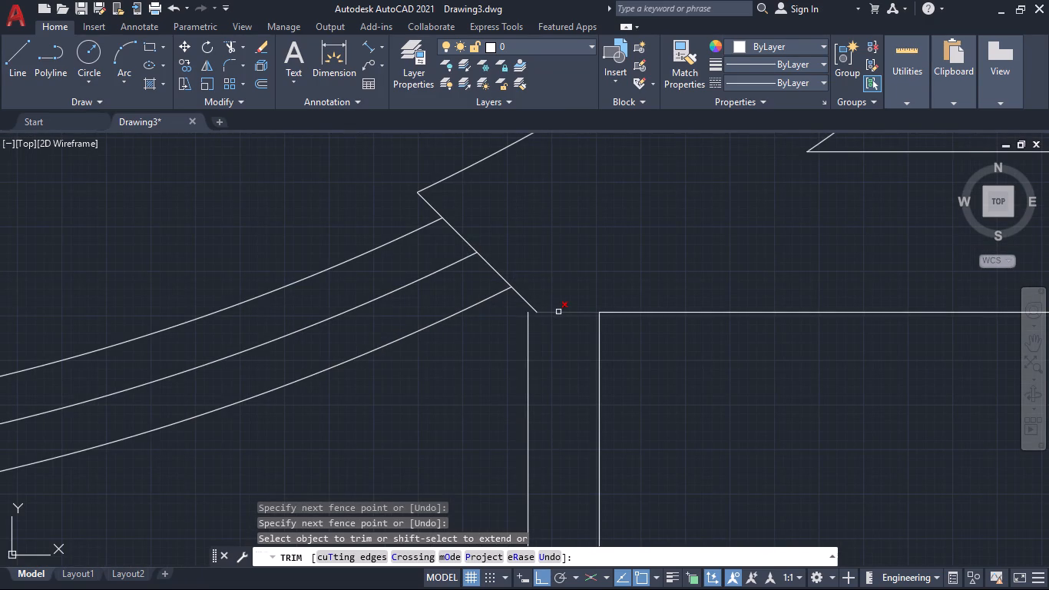
shift+click(558, 312)
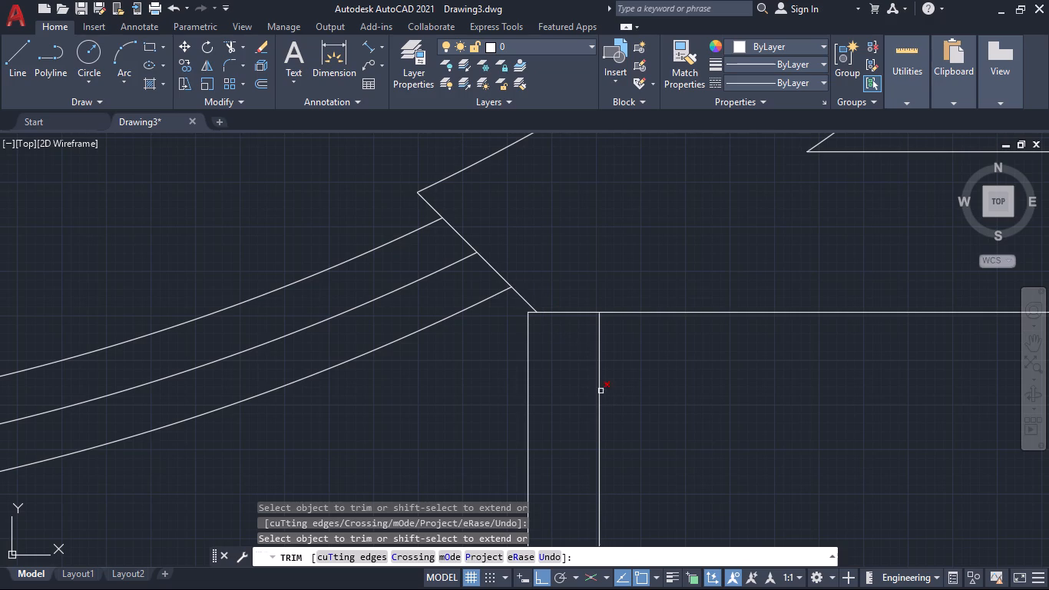
scroll(600, 393, down, 3)
middle_drag(659, 464, 625, 306)
scroll(659, 340, down, 1)
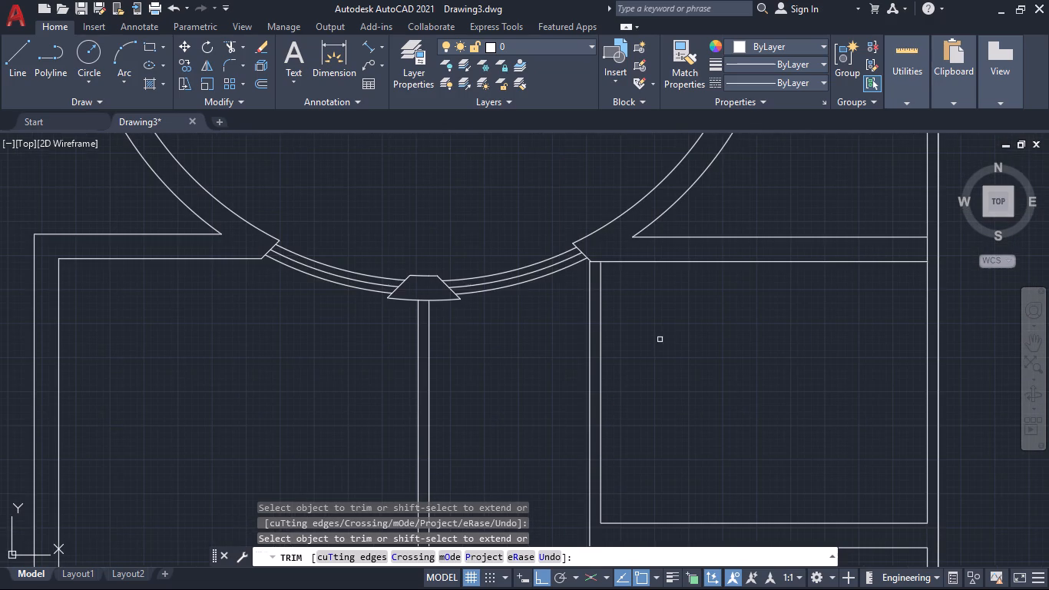
scroll(600, 280, up, 4)
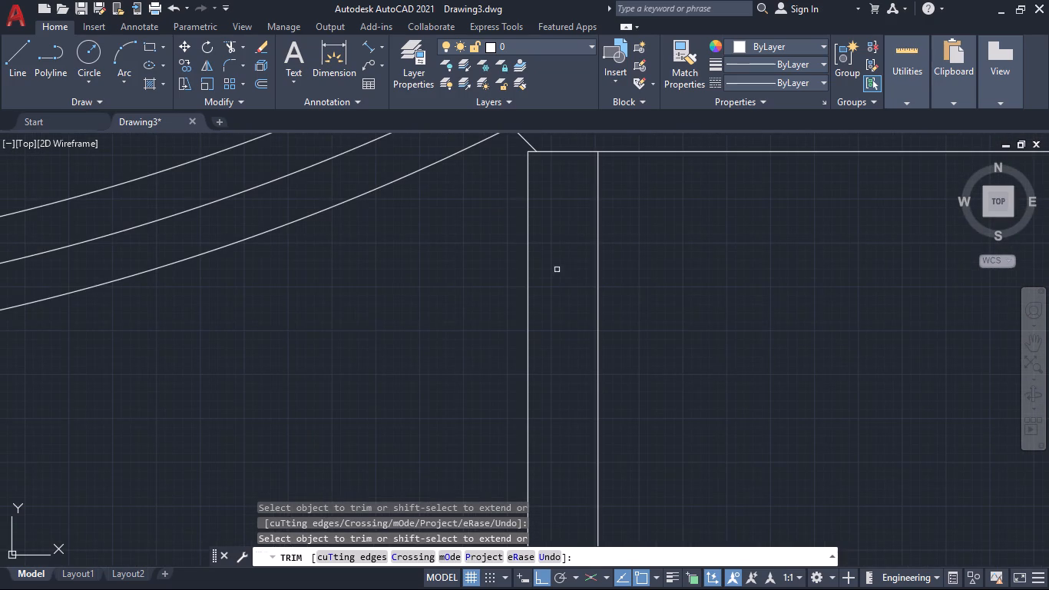
middle_drag(668, 263, 720, 389)
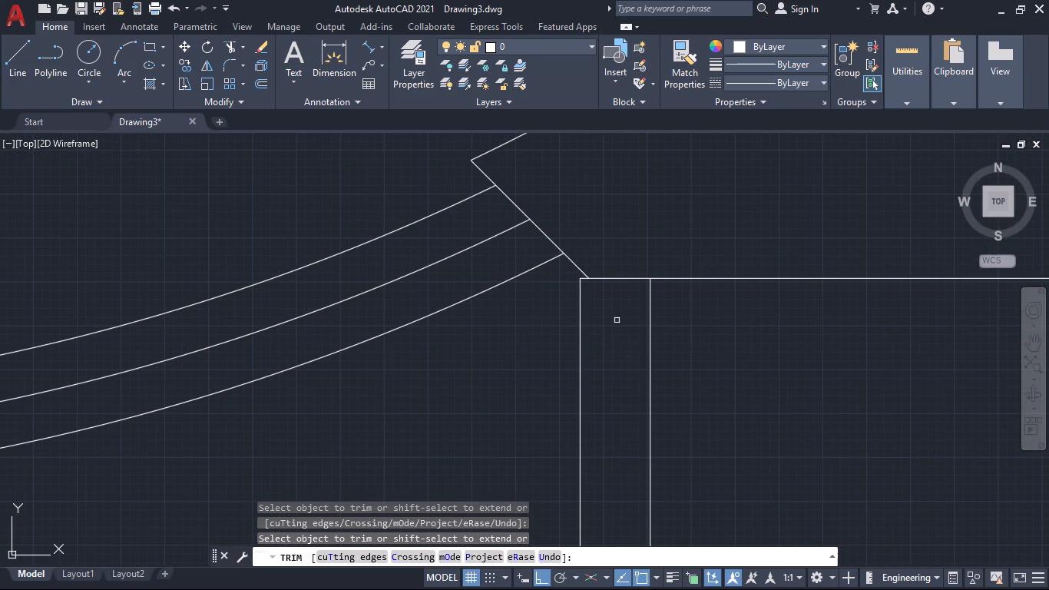
key(Escape)
Measure the horizontal gap between the vertical partition's outer line and the corner of the angled window jamb.
click(342, 48)
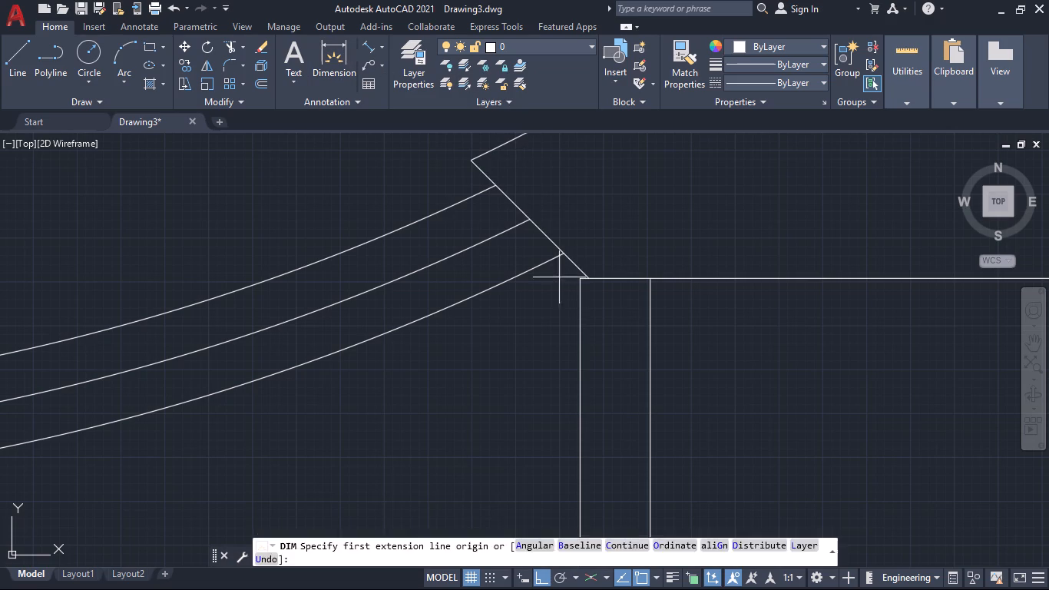
scroll(607, 307, up, 3)
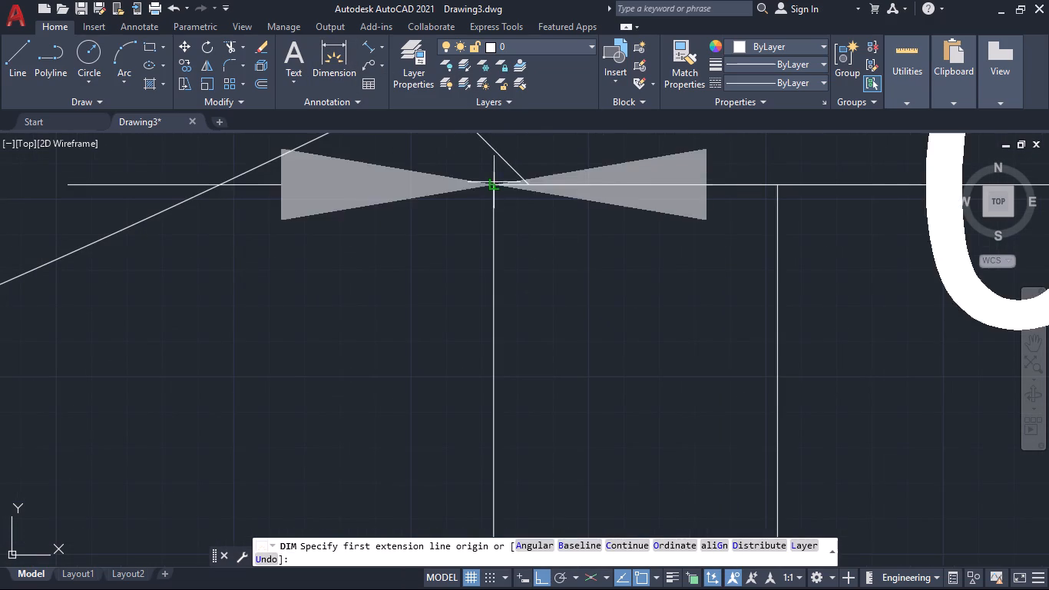
click(494, 182)
click(528, 185)
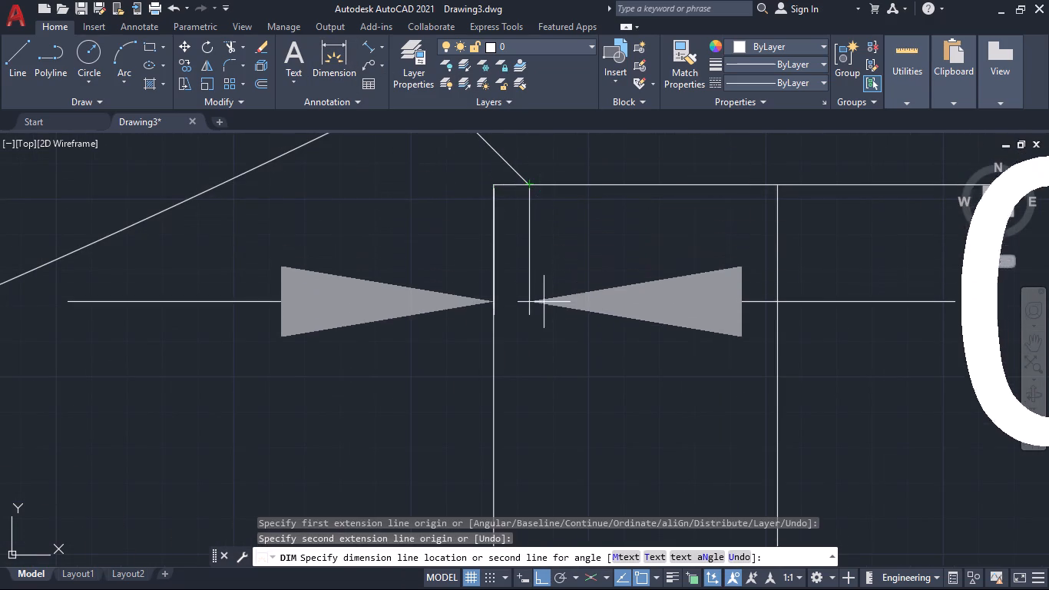
scroll(539, 313, down, 4)
key(Escape)
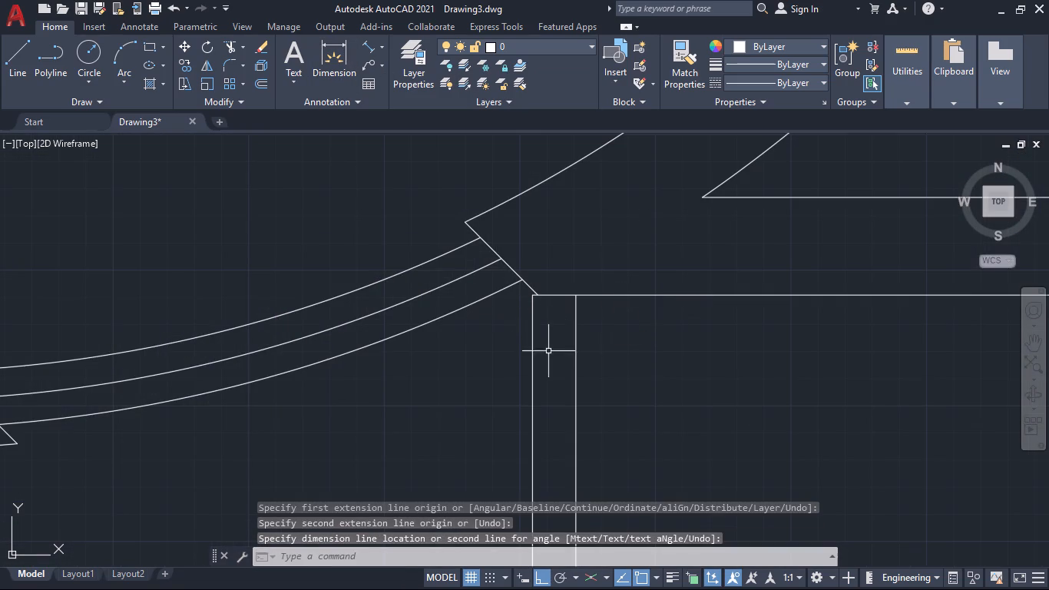
Examine the partitioned room against the whole plan, and the joint of its vertical partition with the round room.
scroll(562, 360, down, 2)
middle_drag(620, 397, 546, 242)
scroll(598, 294, down, 2)
middle_drag(642, 362, 653, 300)
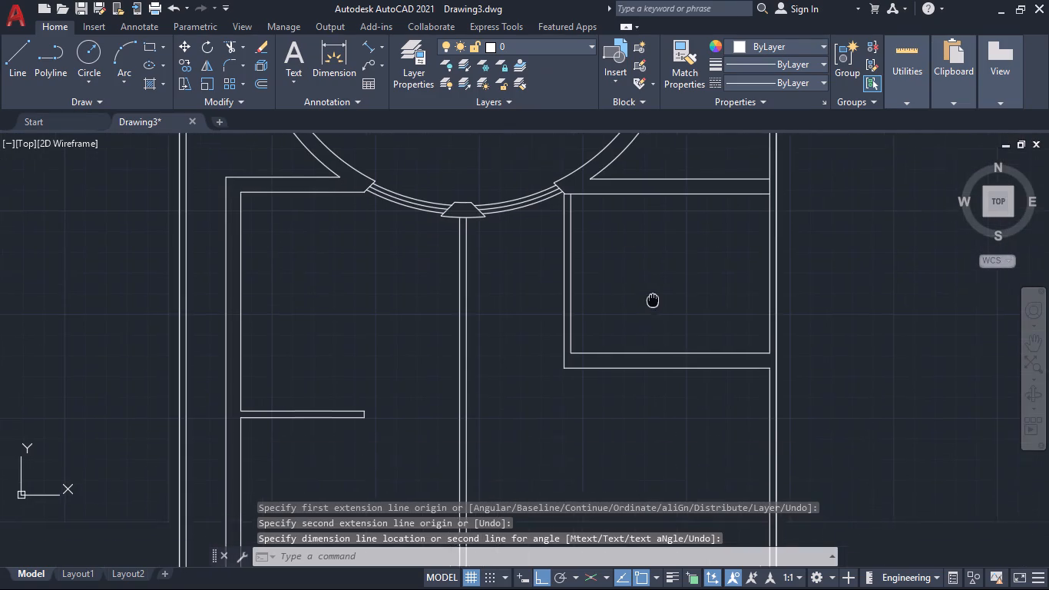
middle_drag(653, 300, 664, 316)
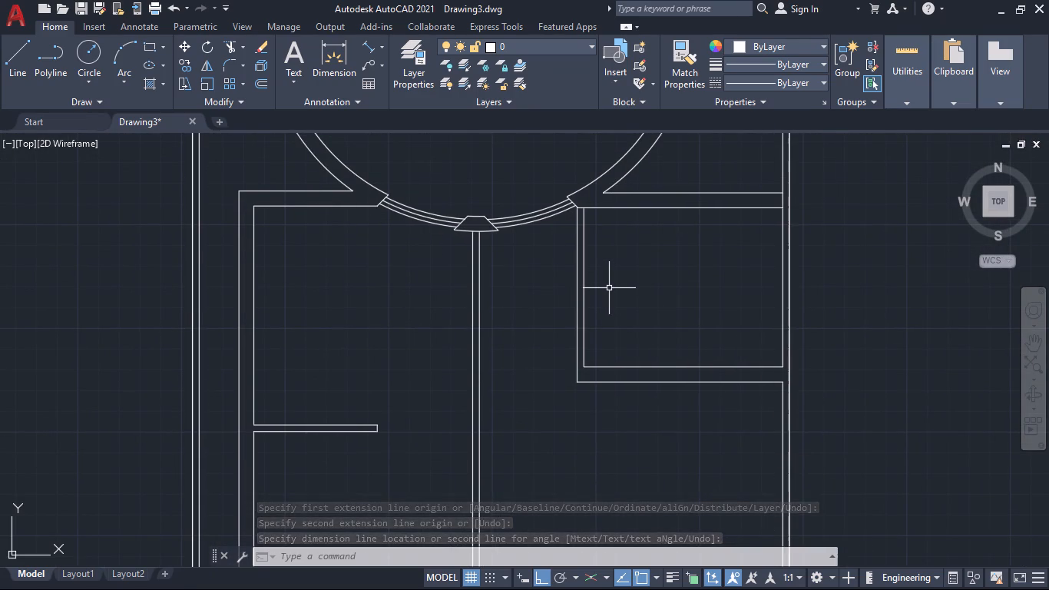
scroll(611, 288, up, 1)
scroll(642, 297, down, 1)
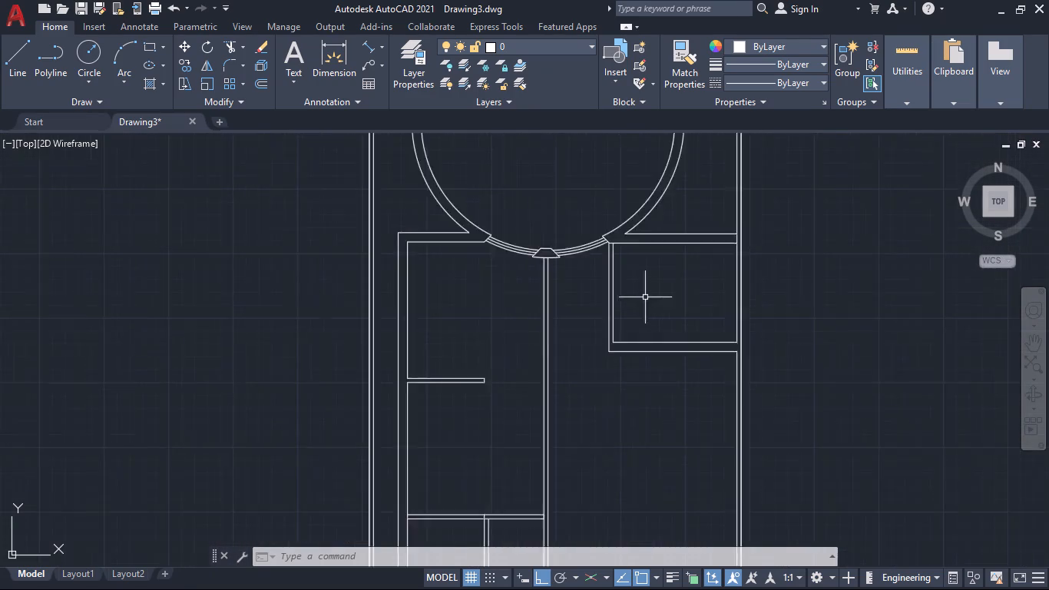
scroll(646, 297, down, 2)
middle_drag(662, 299, 687, 417)
scroll(702, 430, down, 1)
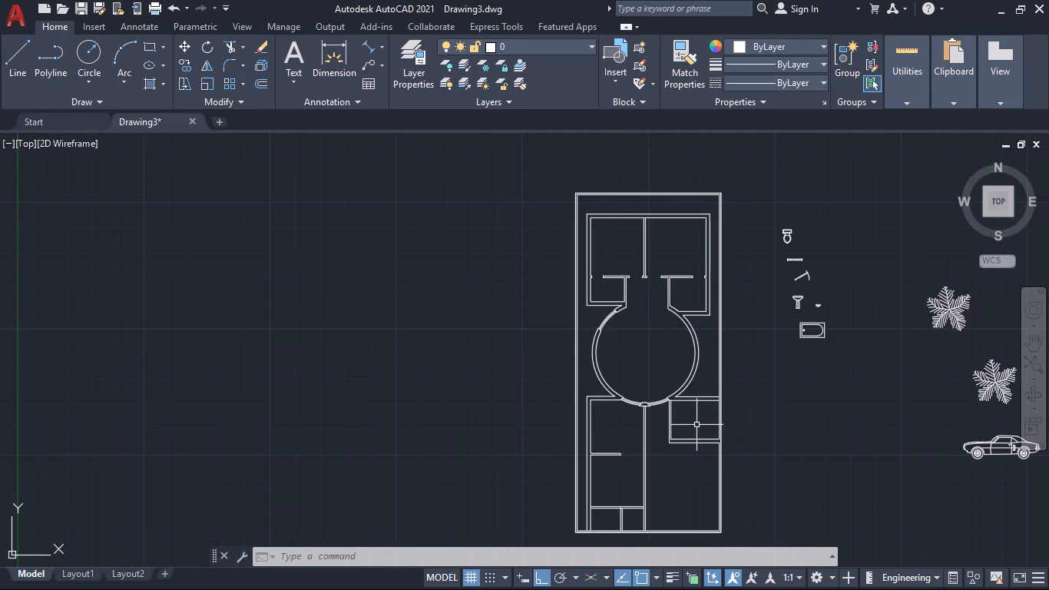
scroll(693, 423, up, 1)
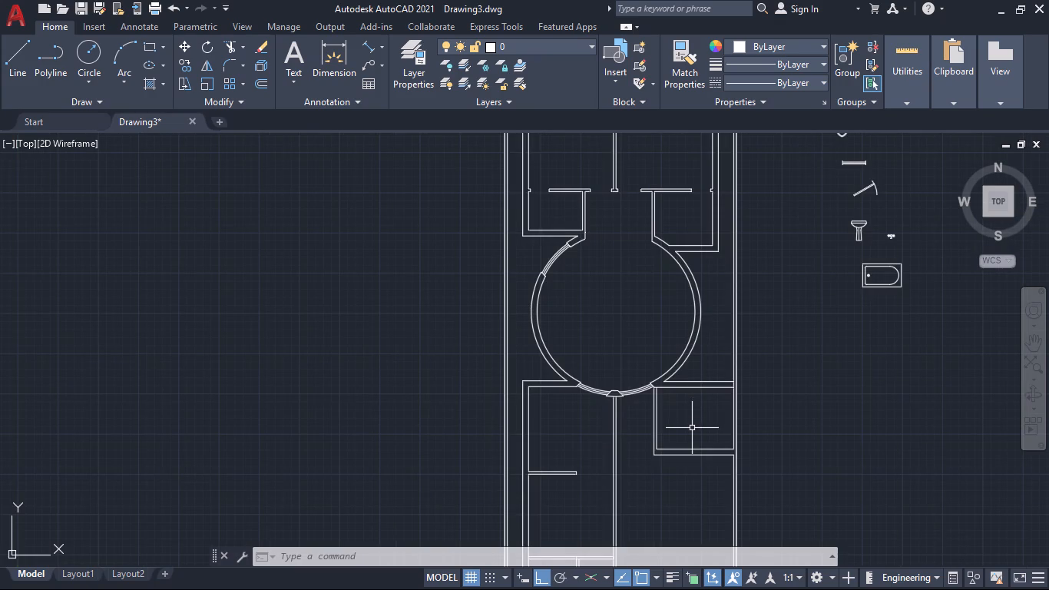
middle_drag(691, 429, 716, 341)
scroll(682, 330, up, 2)
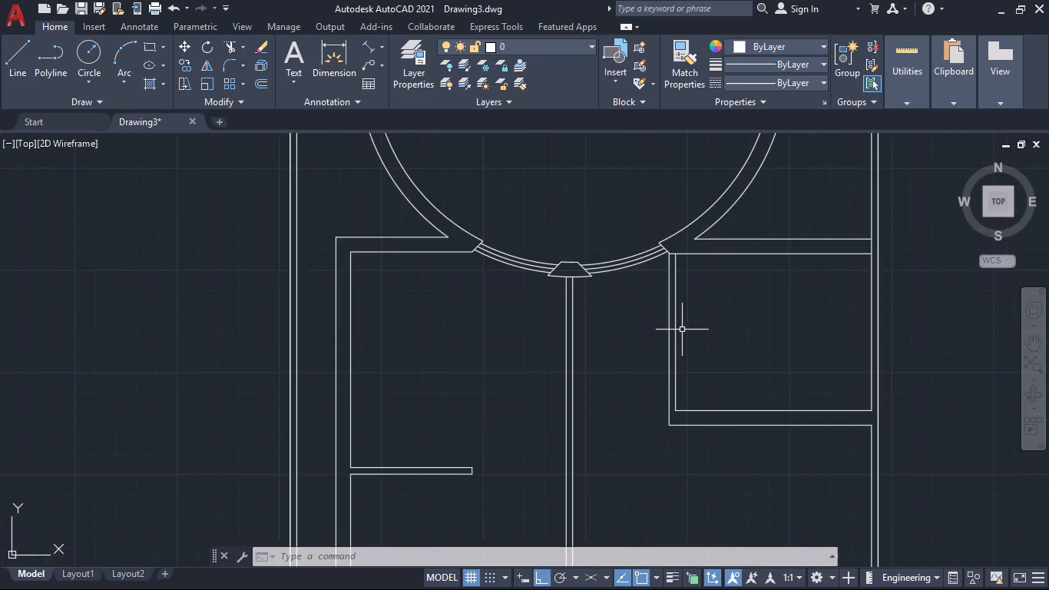
scroll(682, 330, up, 1)
middle_drag(728, 303, 707, 388)
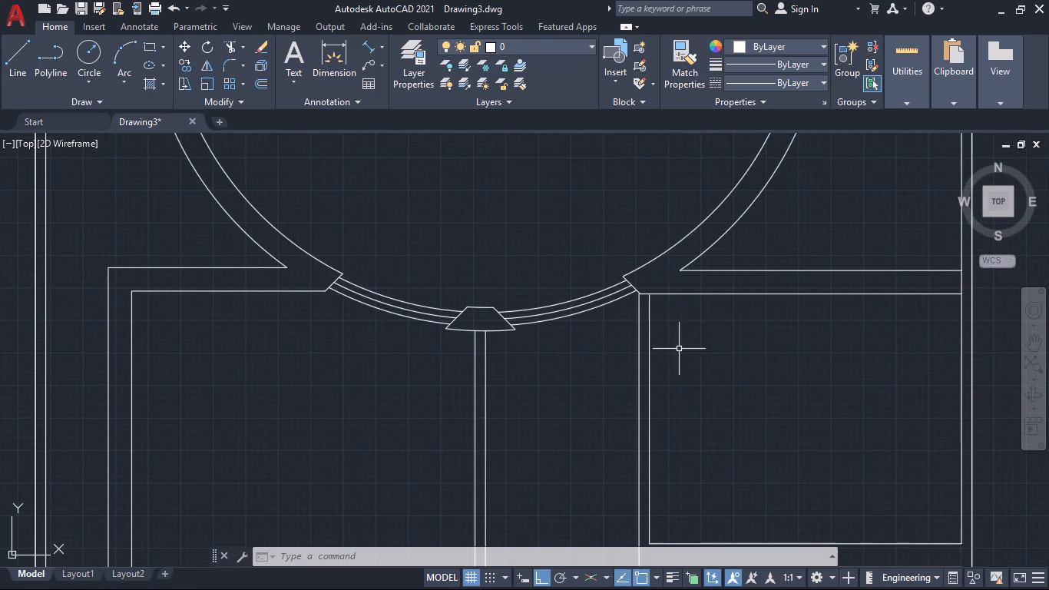
scroll(679, 346, up, 2)
scroll(677, 347, down, 1)
scroll(669, 348, up, 1)
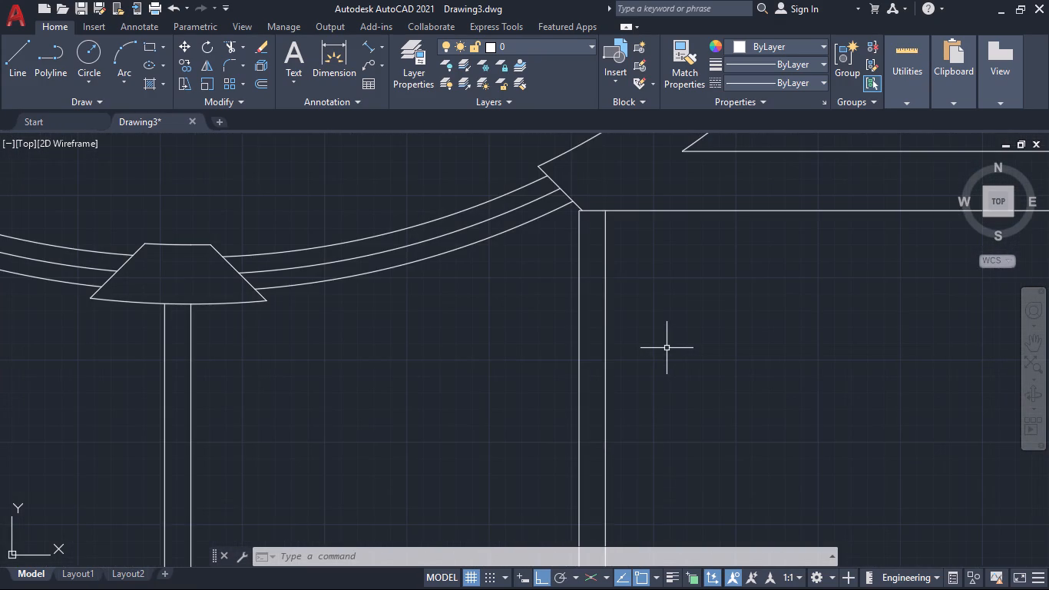
scroll(587, 260, up, 1)
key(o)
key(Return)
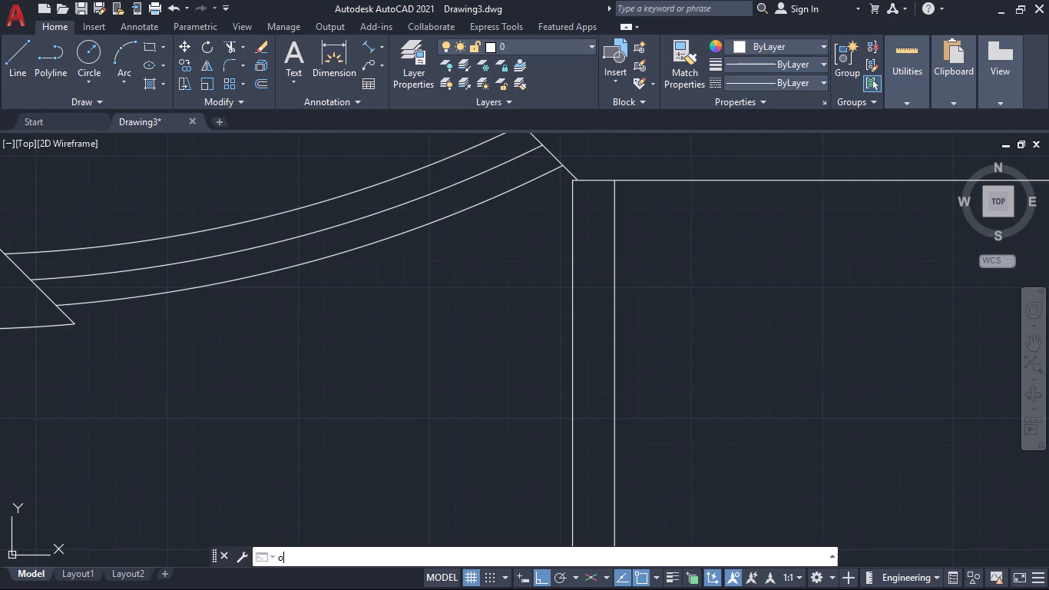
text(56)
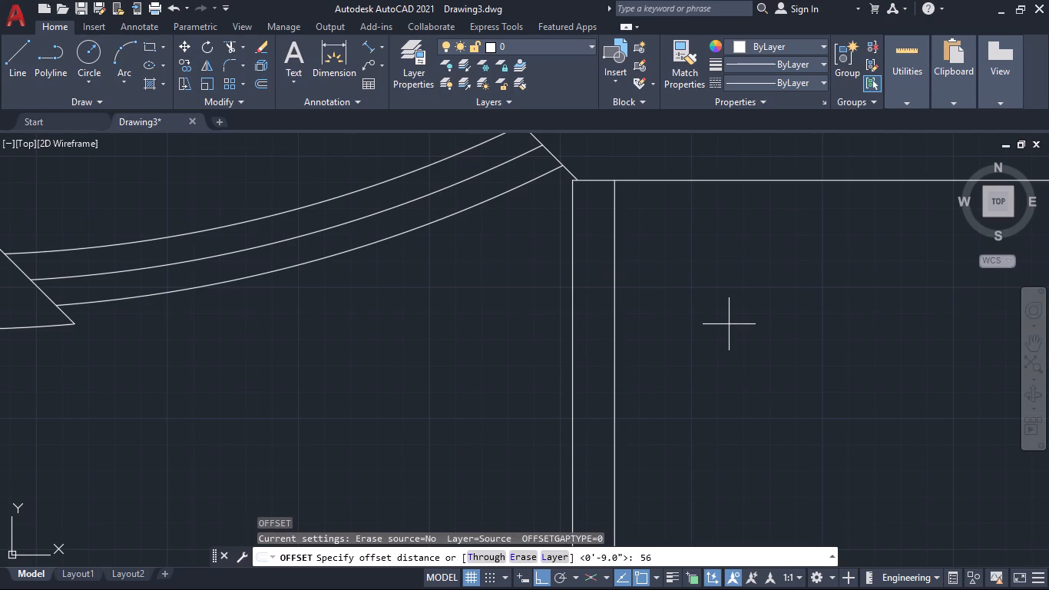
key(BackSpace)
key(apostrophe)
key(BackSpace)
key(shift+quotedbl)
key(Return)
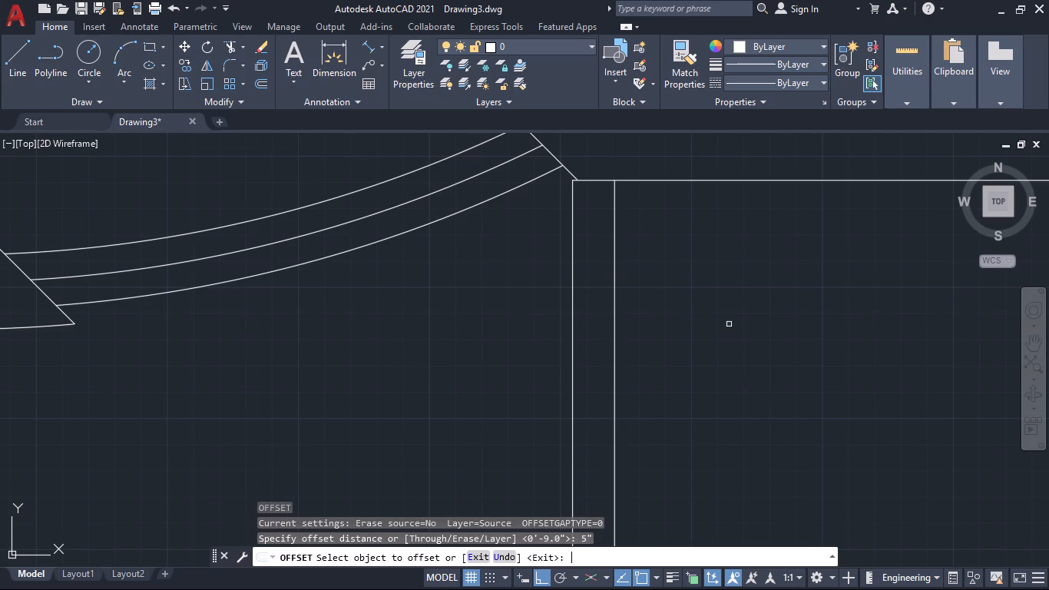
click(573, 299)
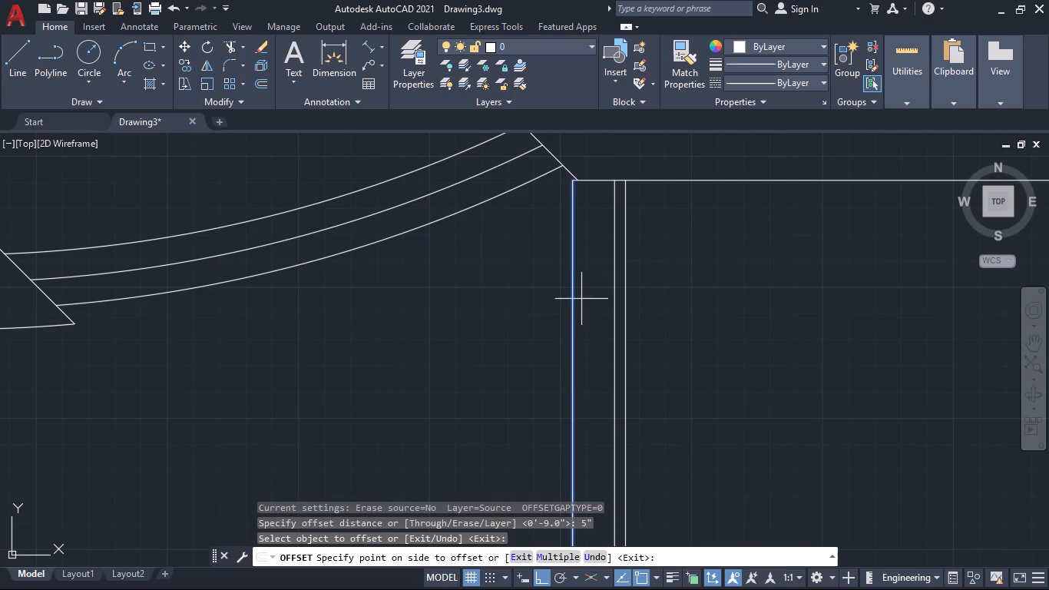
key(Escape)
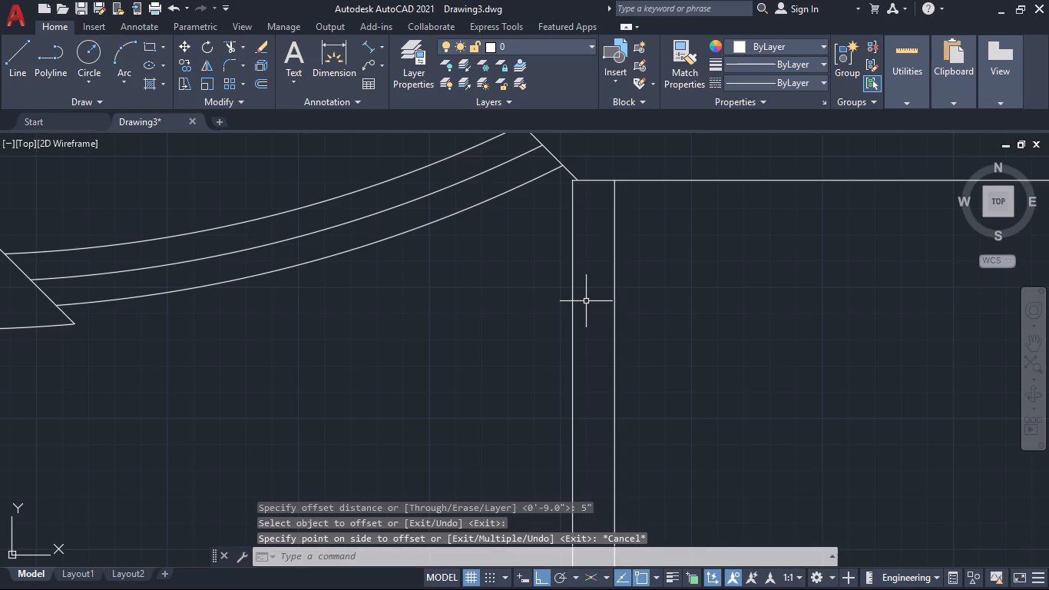
Offset the vertical partition's outer line 0.5" east, in line with the angled jamb's corner.
key(space)
text(0.5")
key(Return)
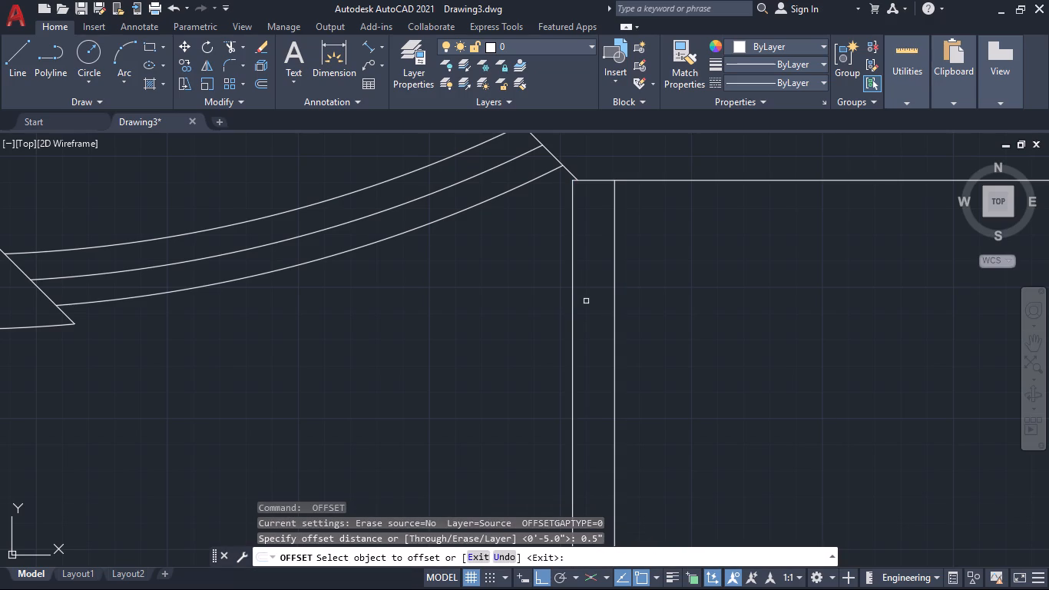
click(573, 300)
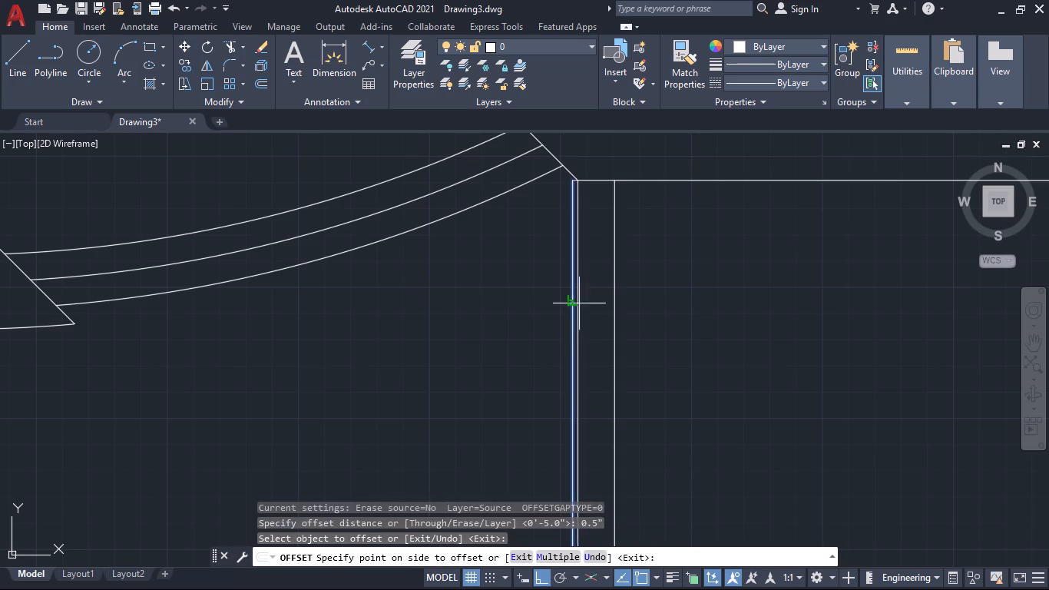
click(588, 305)
scroll(632, 328, down, 2)
middle_drag(683, 366, 630, 210)
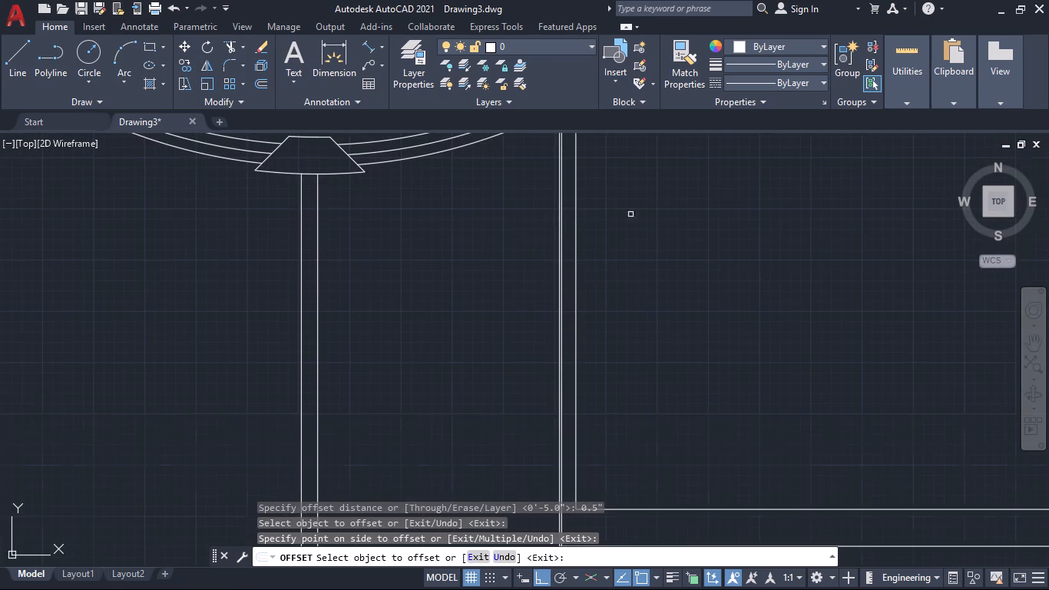
scroll(679, 276, down, 1)
middle_drag(681, 275, 630, 307)
key(Escape)
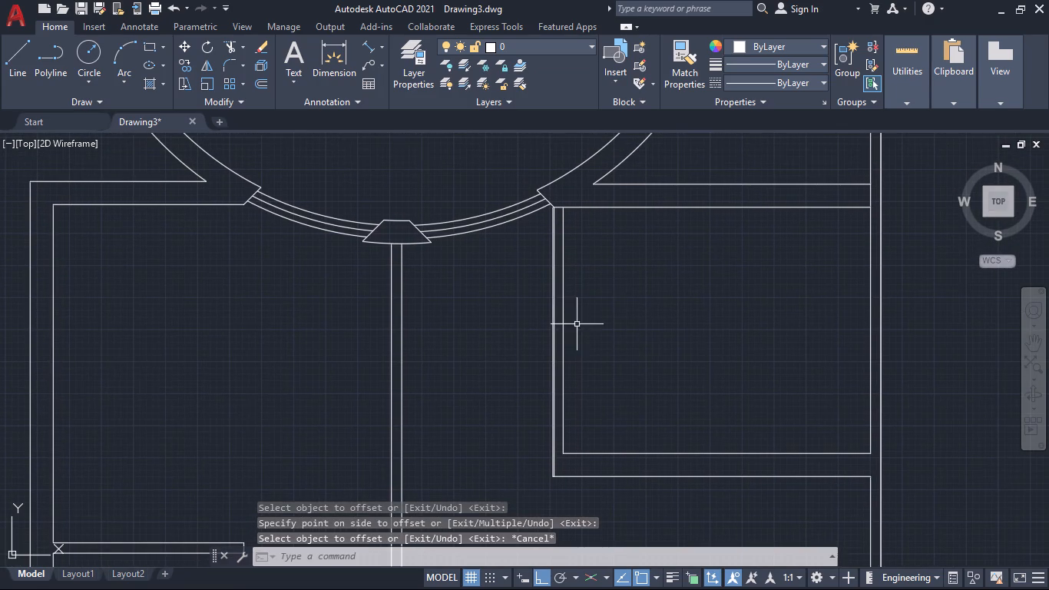
Delete the original outer line of the vertical partition, keeping its 0.5" offset copy.
scroll(588, 336, up, 1)
scroll(589, 336, down, 1)
scroll(551, 433, up, 2)
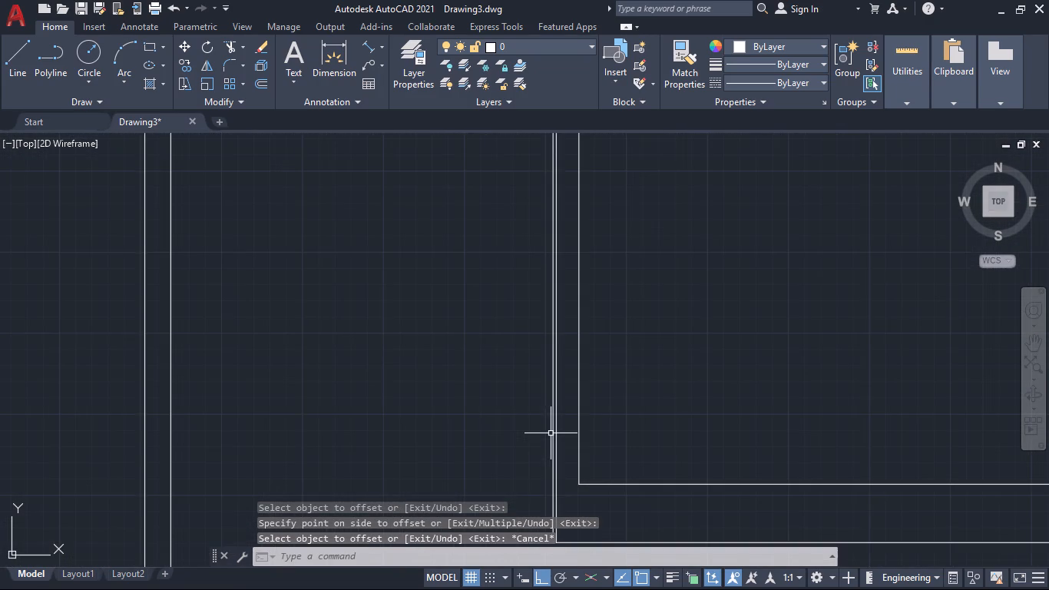
click(551, 432)
key(Delete)
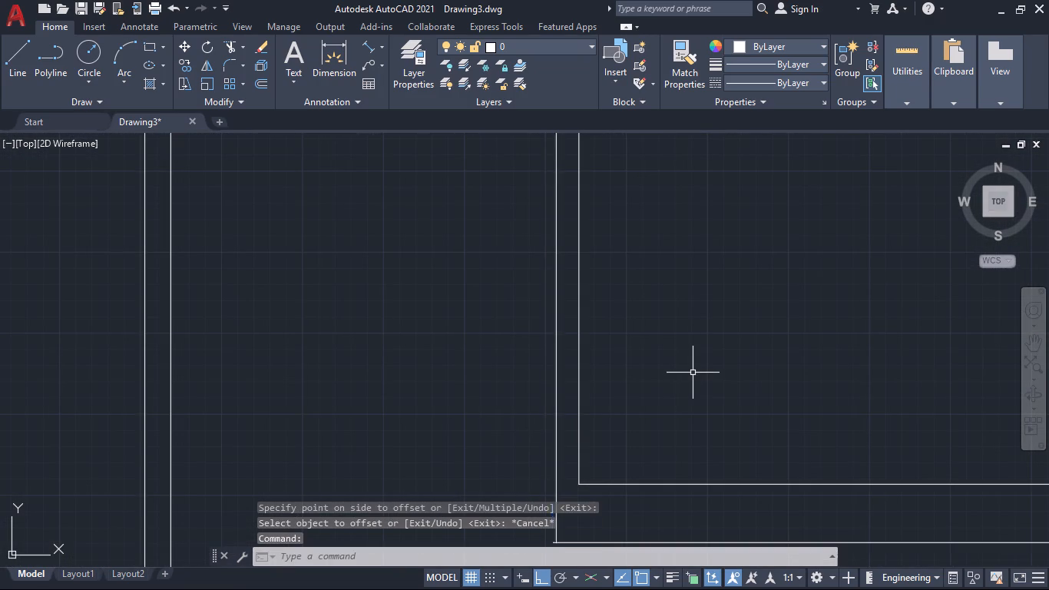
key(BackSpace)
scroll(668, 351, down, 2)
middle_drag(697, 289, 683, 335)
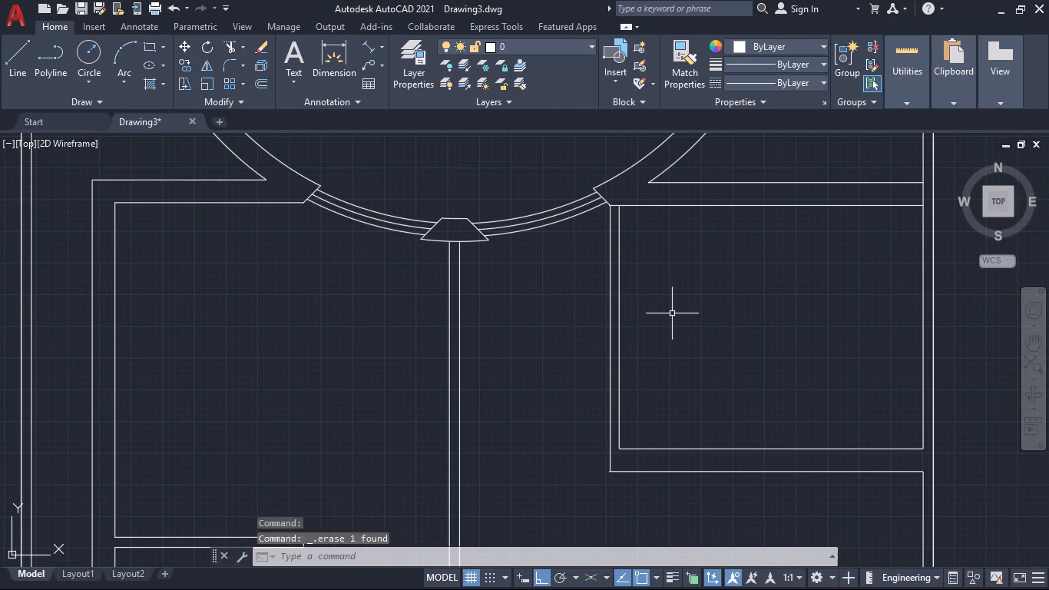
Offset the vertical partition's outer line 9" east, into the small room.
key(o)
key(Return)
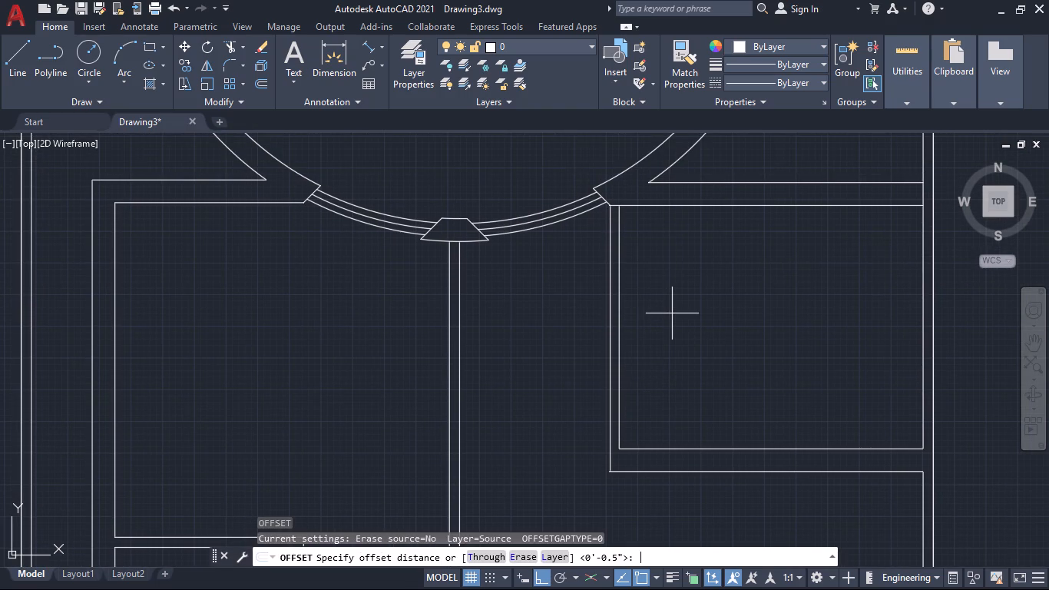
text(9")
key(Return)
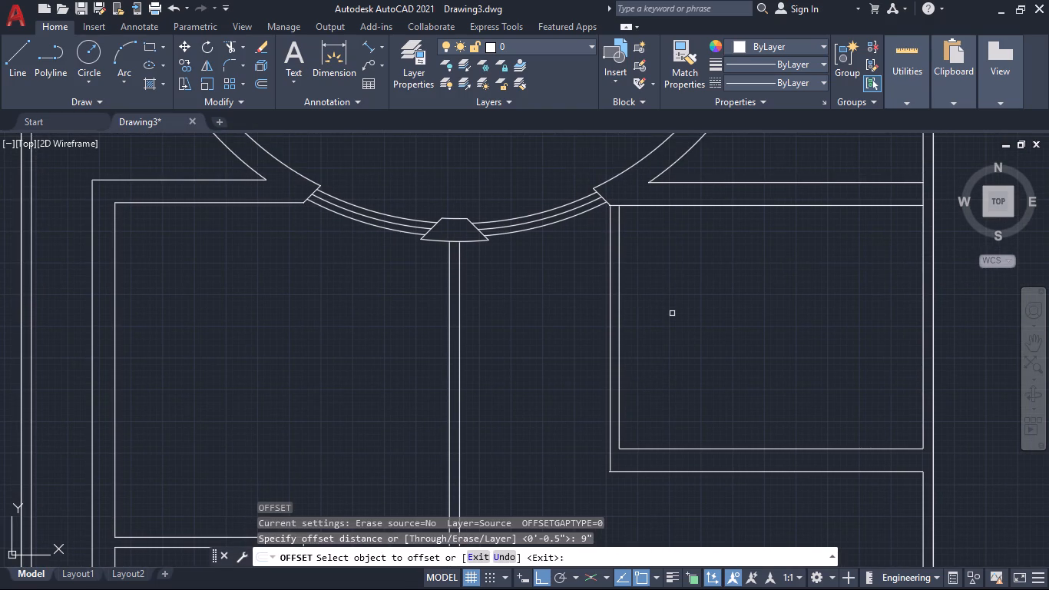
click(611, 300)
click(627, 298)
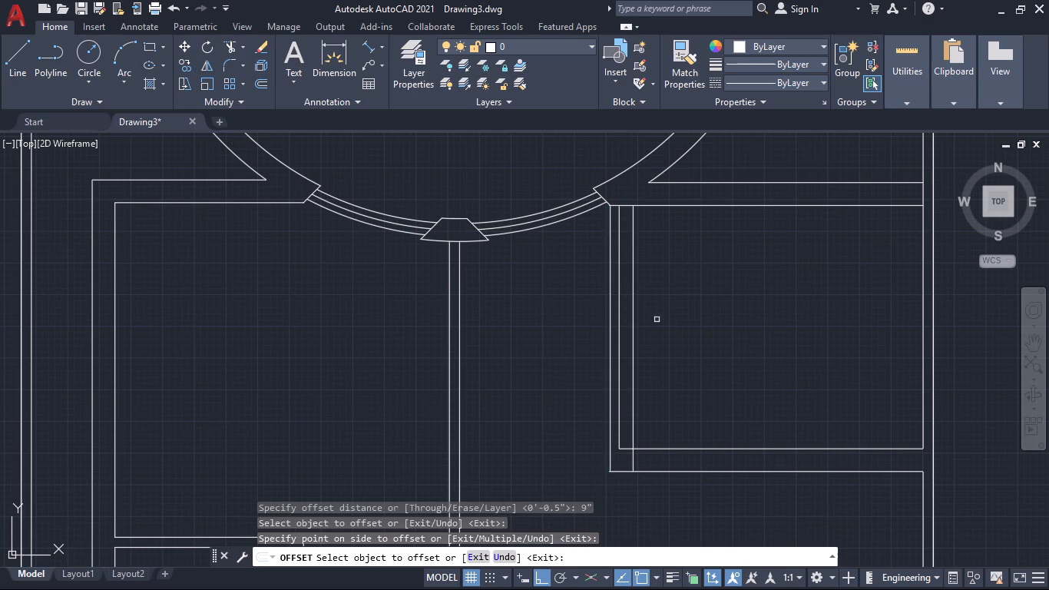
scroll(668, 329, down, 1)
scroll(679, 331, up, 1)
key(Escape)
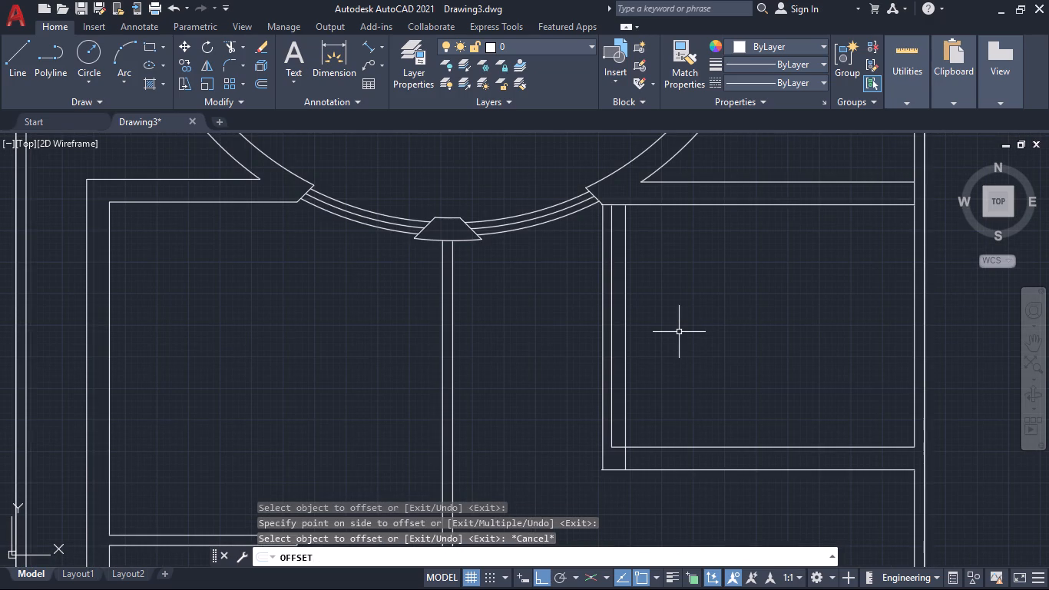
Trim away the vertical partition's old inner line and the overlapping line ends at its north and south corners.
text(tr)
key(Return)
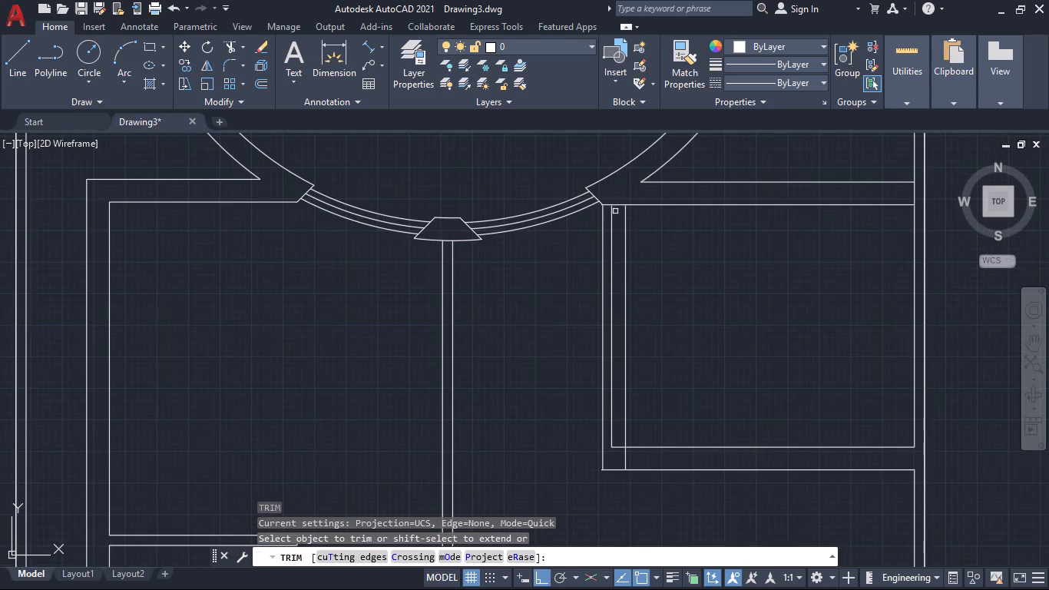
click(619, 187)
click(611, 232)
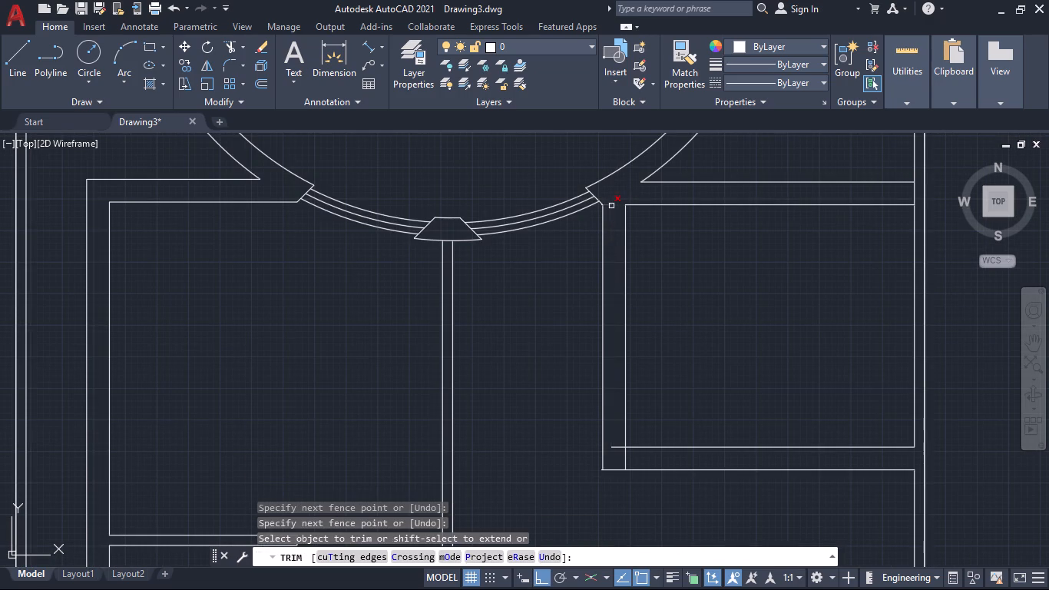
click(610, 204)
click(619, 446)
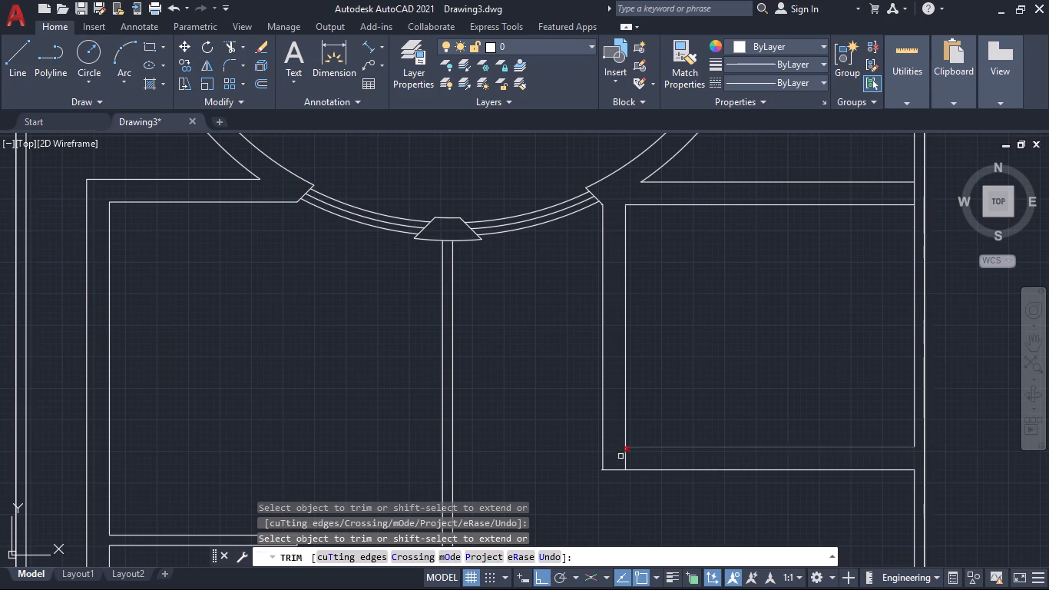
click(619, 459)
click(640, 461)
Trim the short leftover stub at the angled window jamb's corner, where it meets the vertical partition.
scroll(684, 357, down, 1)
middle_drag(681, 326, 691, 406)
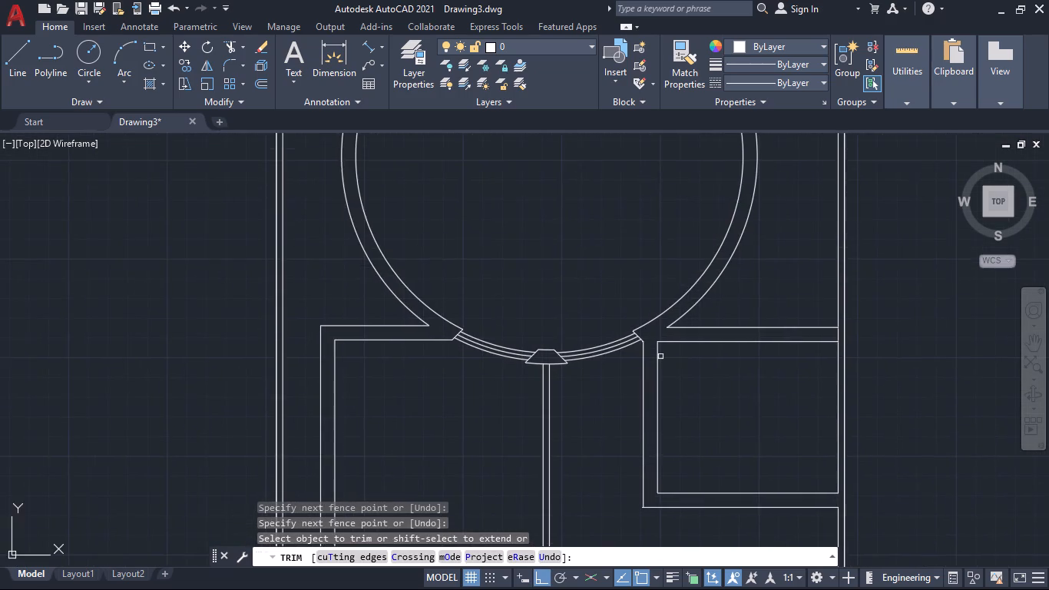
scroll(660, 353, up, 3)
scroll(545, 291, up, 4)
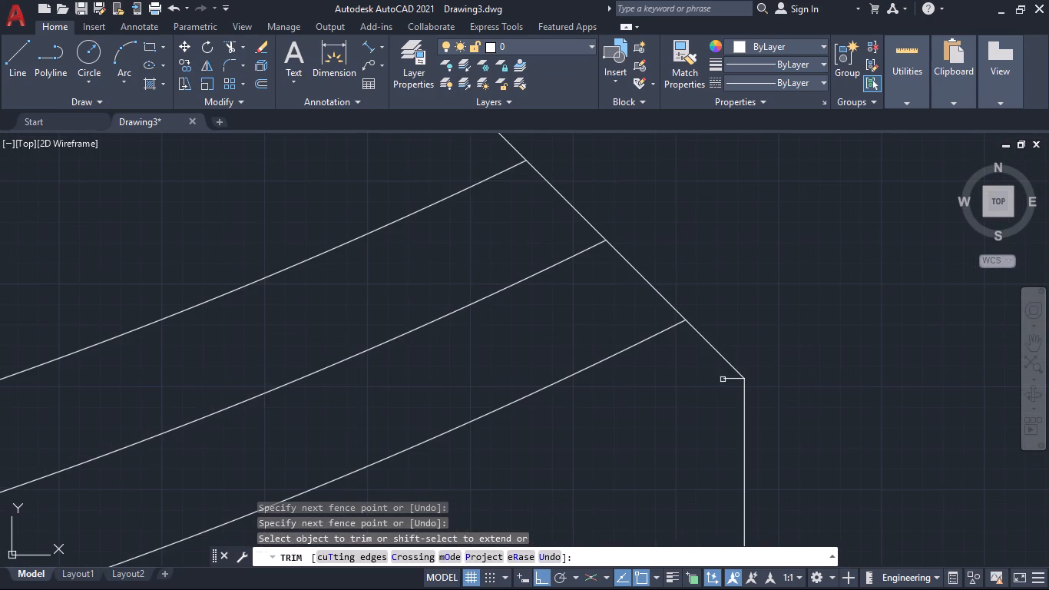
click(729, 376)
click(736, 383)
scroll(798, 381, down, 3)
middle_drag(825, 423, 637, 298)
scroll(882, 358, down, 4)
middle_drag(905, 412, 693, 340)
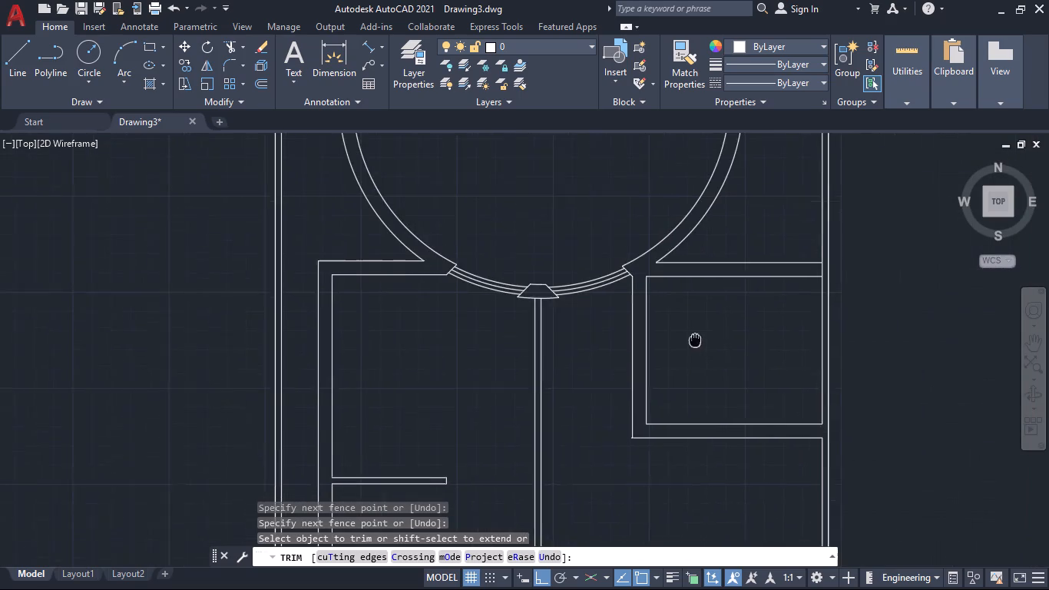
middle_drag(693, 340, 683, 336)
scroll(776, 311, up, 1)
middle_drag(767, 307, 667, 359)
key(Escape)
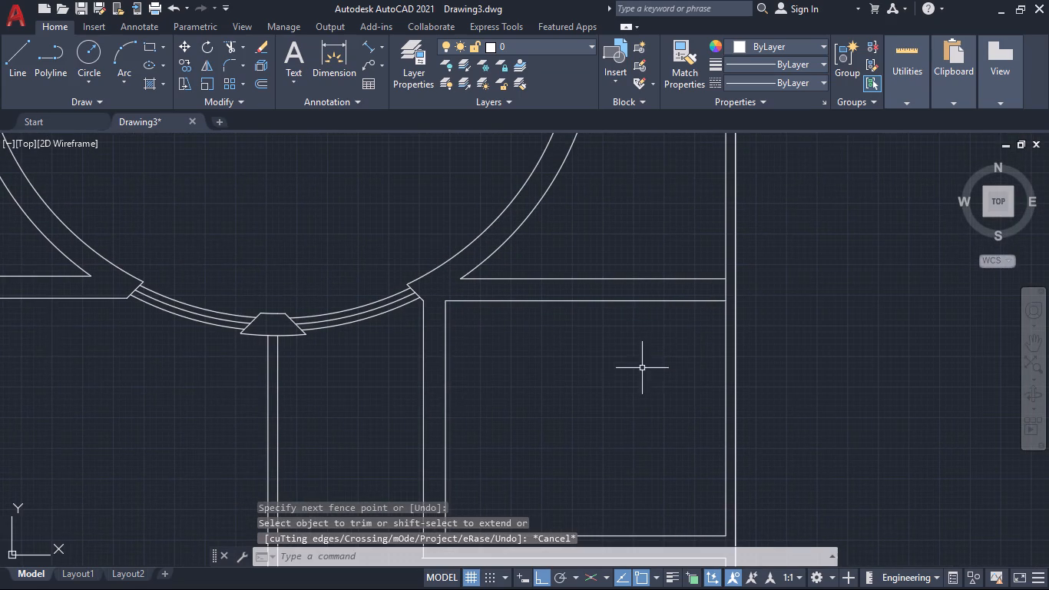
Offset the short east-wall segment closing the small room's north wall 3" west, across the wall's thickness.
key(o)
key(Return)
text(3")
key(Return)
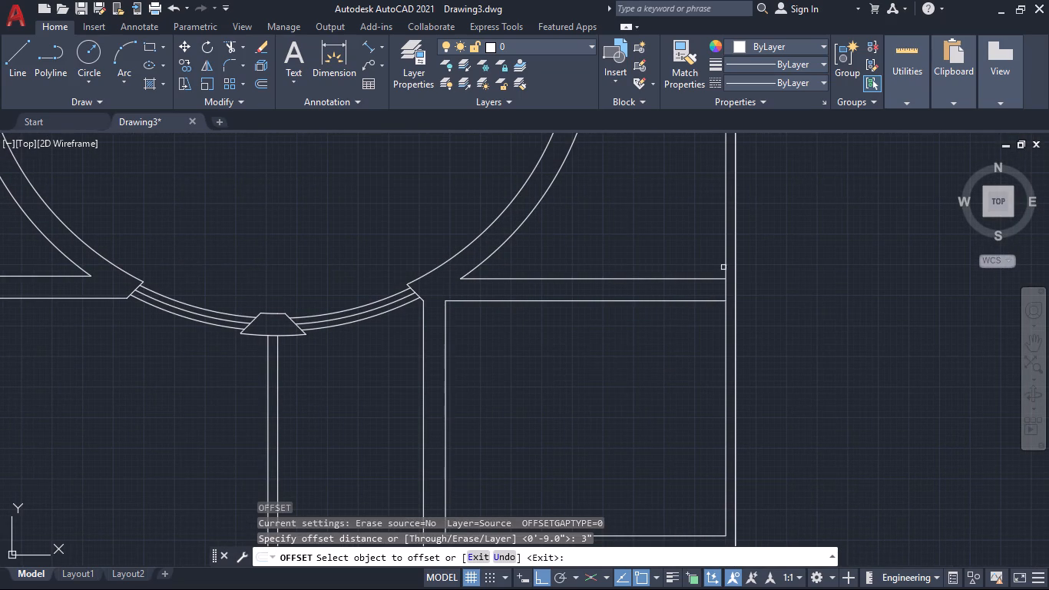
click(726, 290)
click(667, 297)
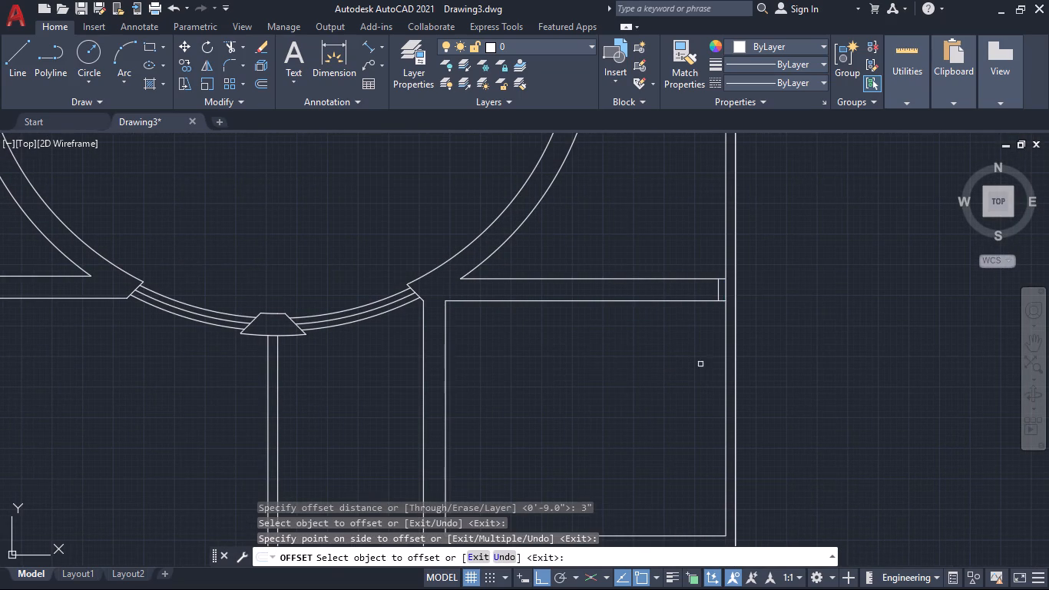
key(space)
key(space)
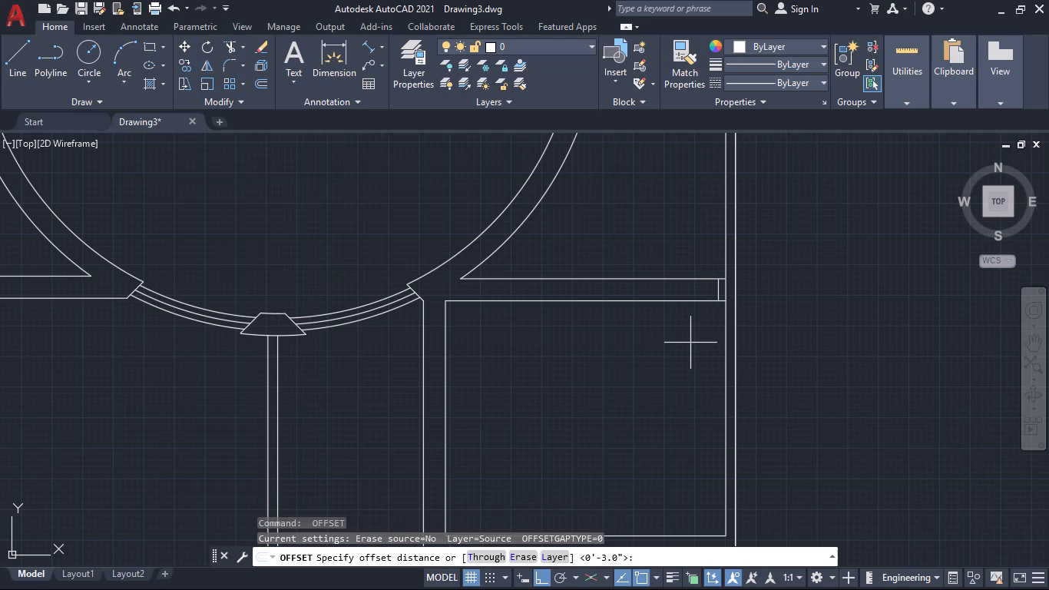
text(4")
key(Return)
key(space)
Offset the 3" jamb line in the small room's north wall 3' west to mark the door opening's other side.
key(space)
key(4)
key(BackSpace)
text(3")
key(BackSpace)
key(apostrophe)
key(Return)
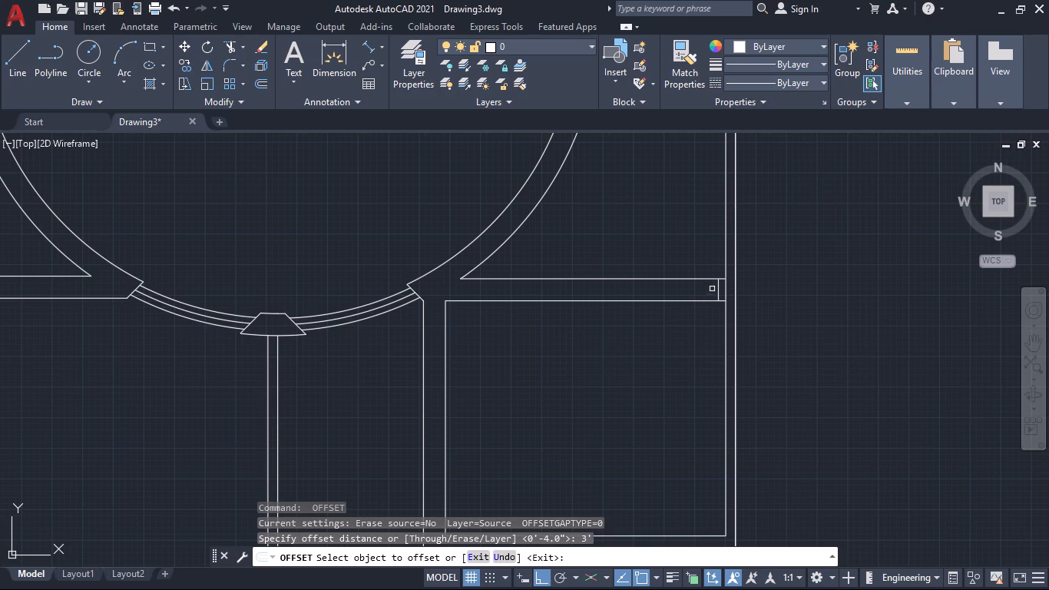
click(718, 290)
click(632, 308)
scroll(638, 368, down, 2)
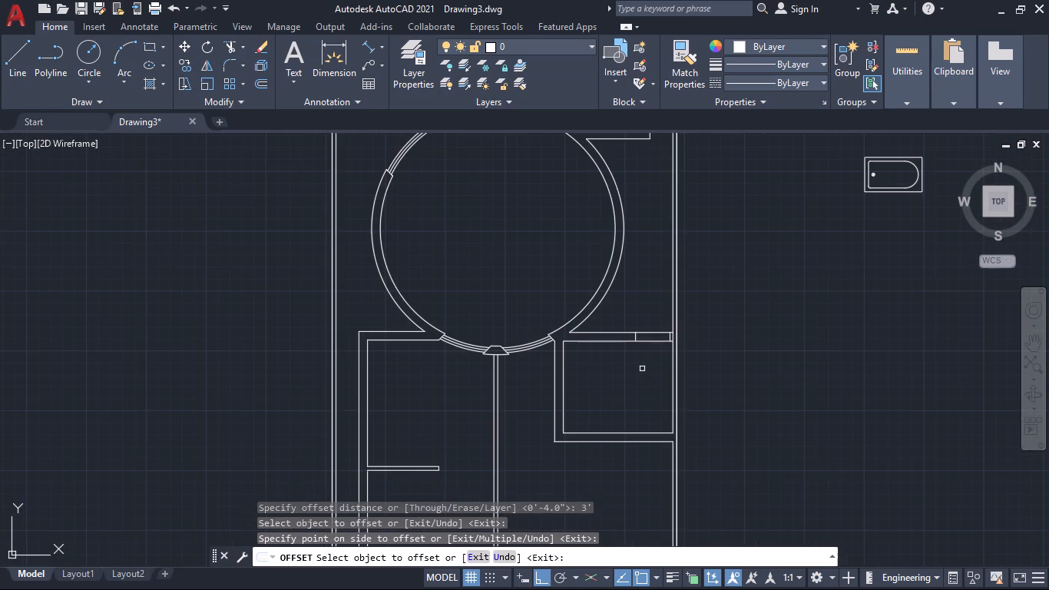
middle_drag(644, 369, 595, 363)
scroll(590, 346, up, 3)
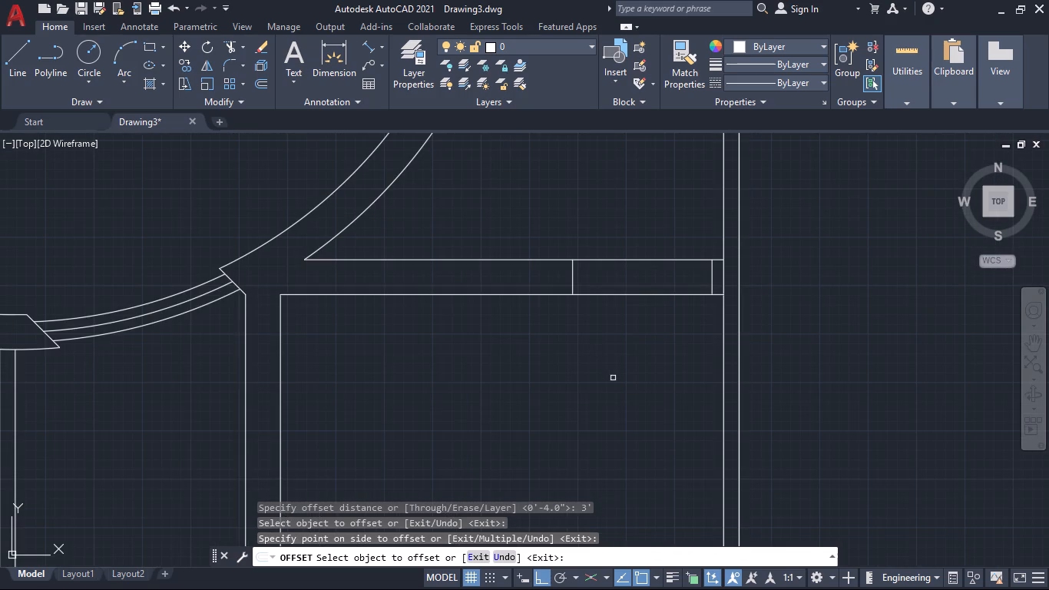
key(Escape)
Trim both wall lines between the two jamb lines and the short segment at the east wall, opening the 3' doorway.
text(tr)
key(Return)
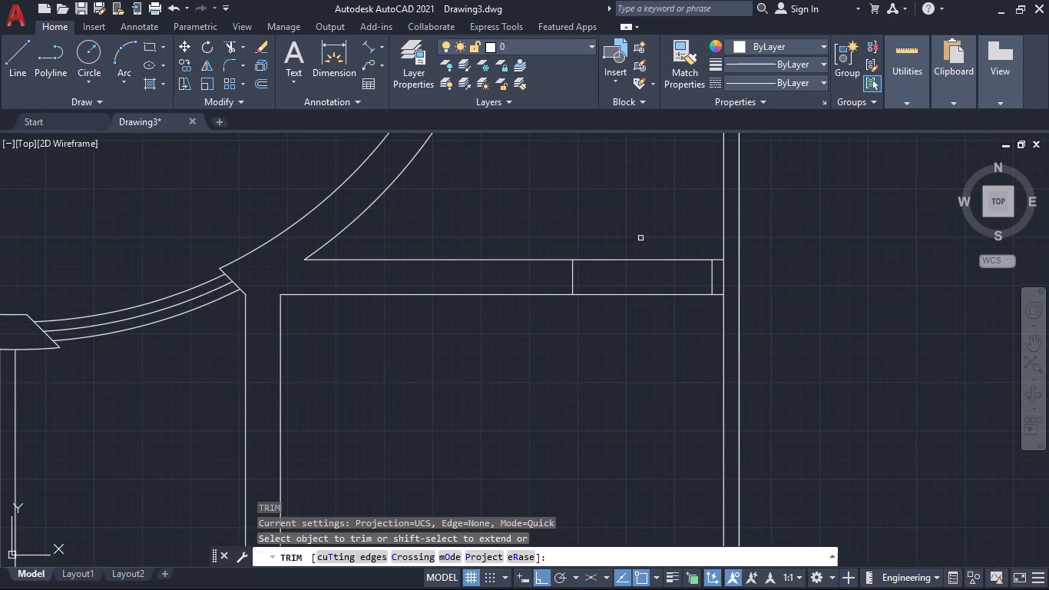
click(640, 236)
click(667, 353)
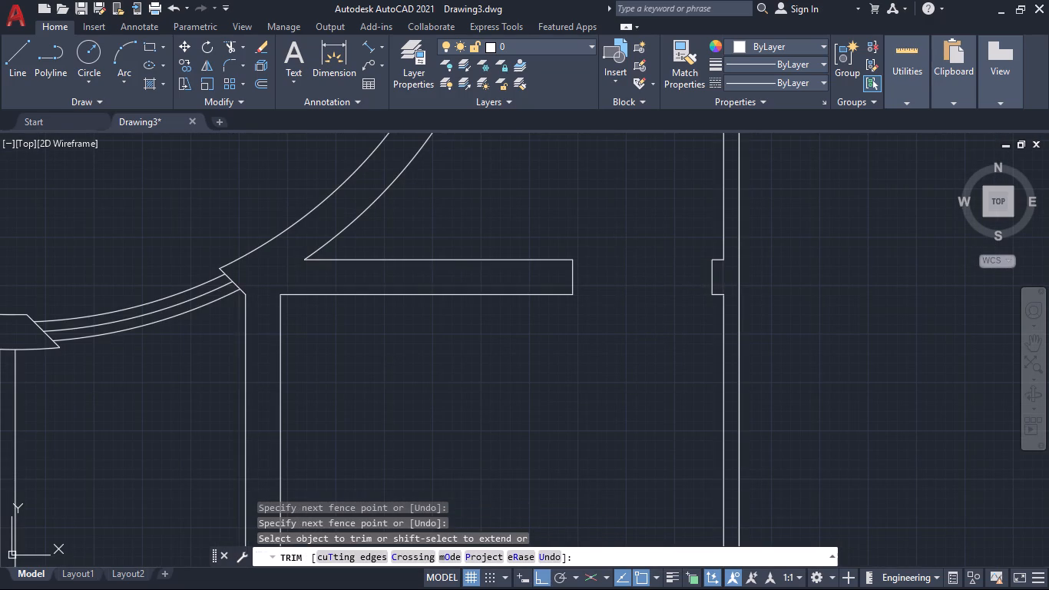
click(723, 275)
Examine the small room's new door opening against the round room and the rooms to the south.
scroll(672, 346, down, 3)
middle_drag(657, 370, 695, 517)
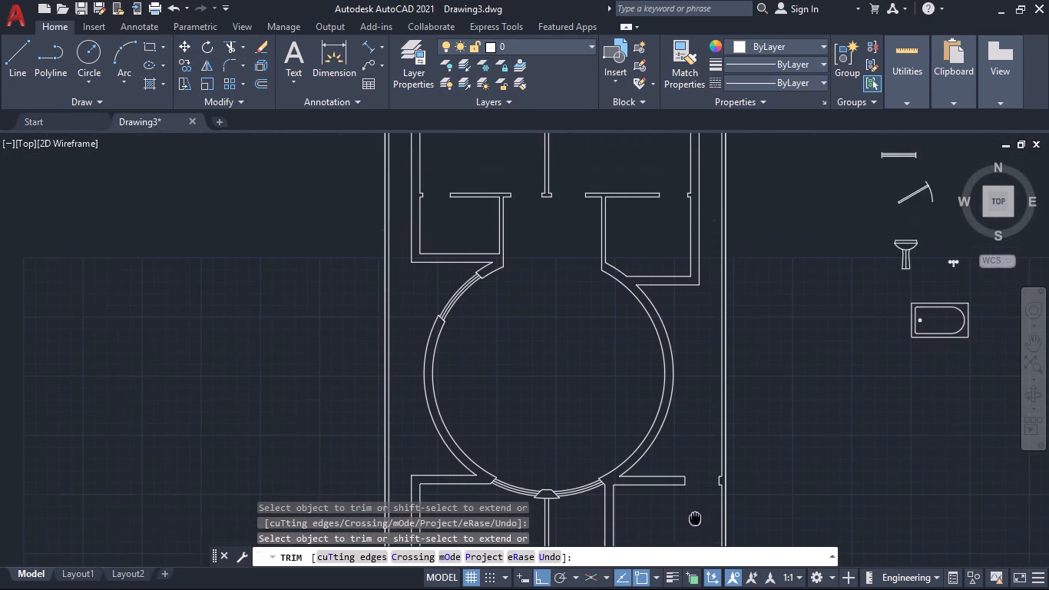
middle_drag(695, 517, 695, 519)
scroll(700, 382, down, 2)
scroll(689, 388, up, 2)
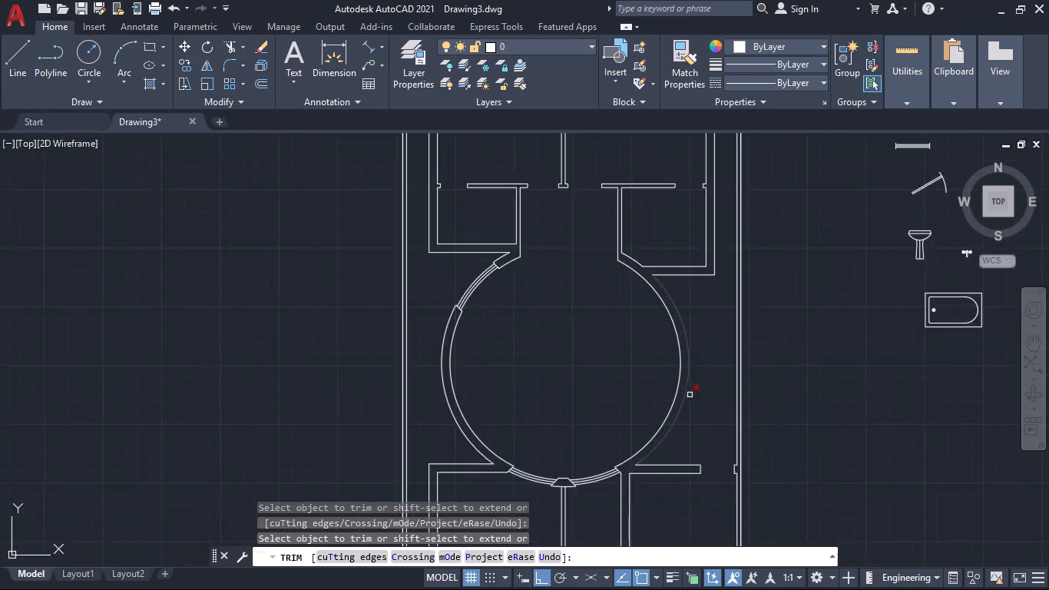
scroll(690, 395, up, 1)
middle_drag(733, 465, 734, 250)
scroll(734, 250, up, 1)
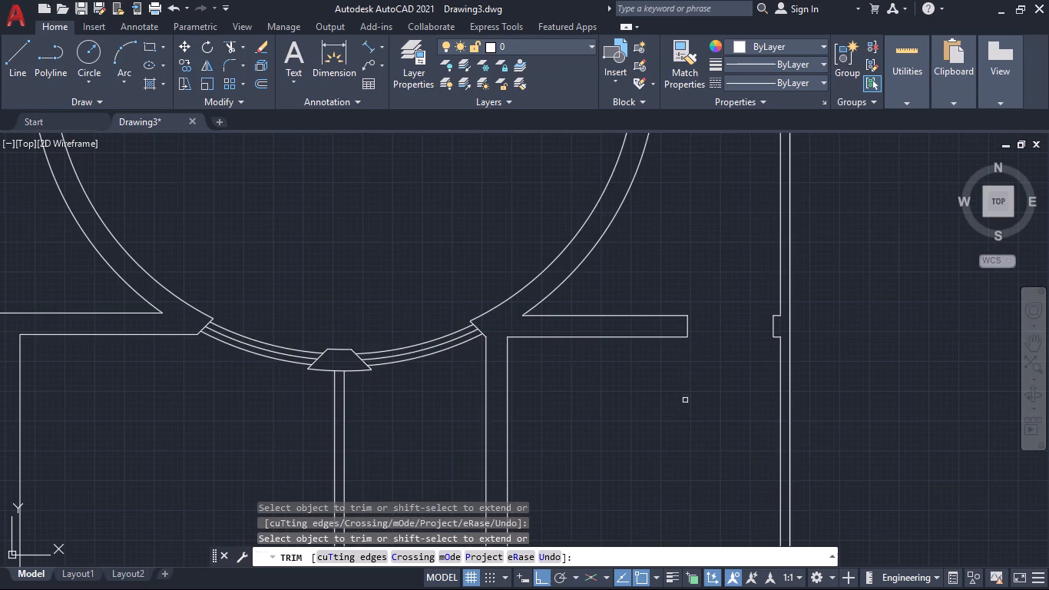
scroll(685, 406, down, 1)
middle_drag(679, 425, 679, 278)
scroll(674, 288, down, 1)
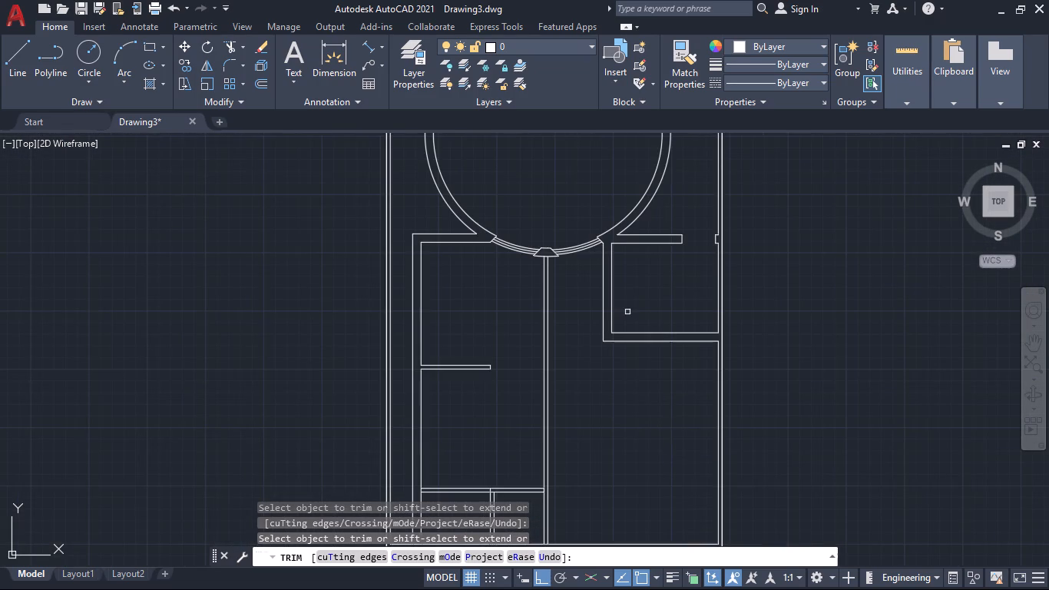
middle_drag(627, 311, 667, 283)
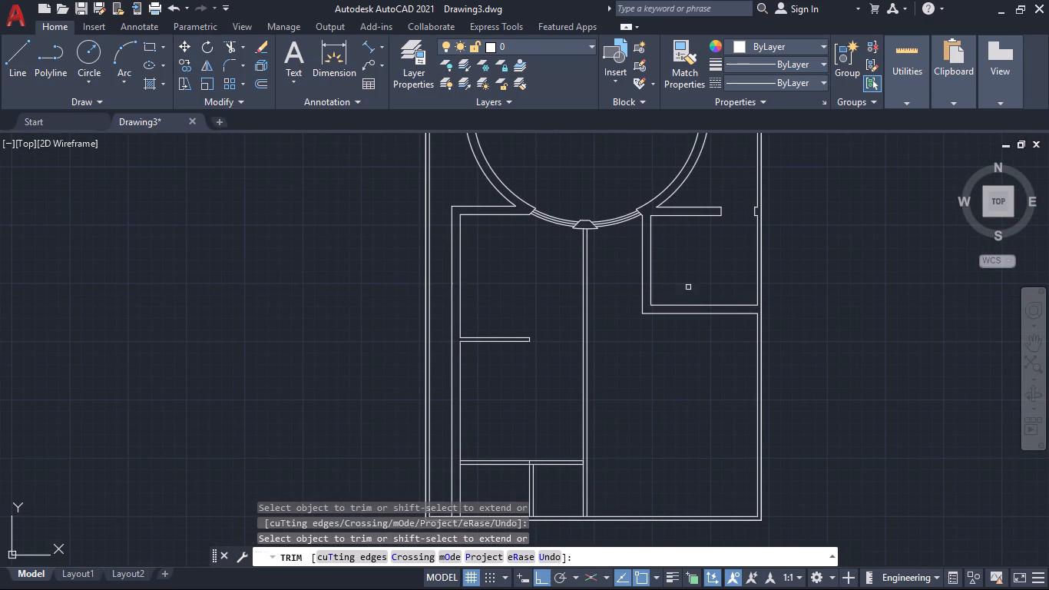
middle_drag(697, 283, 708, 253)
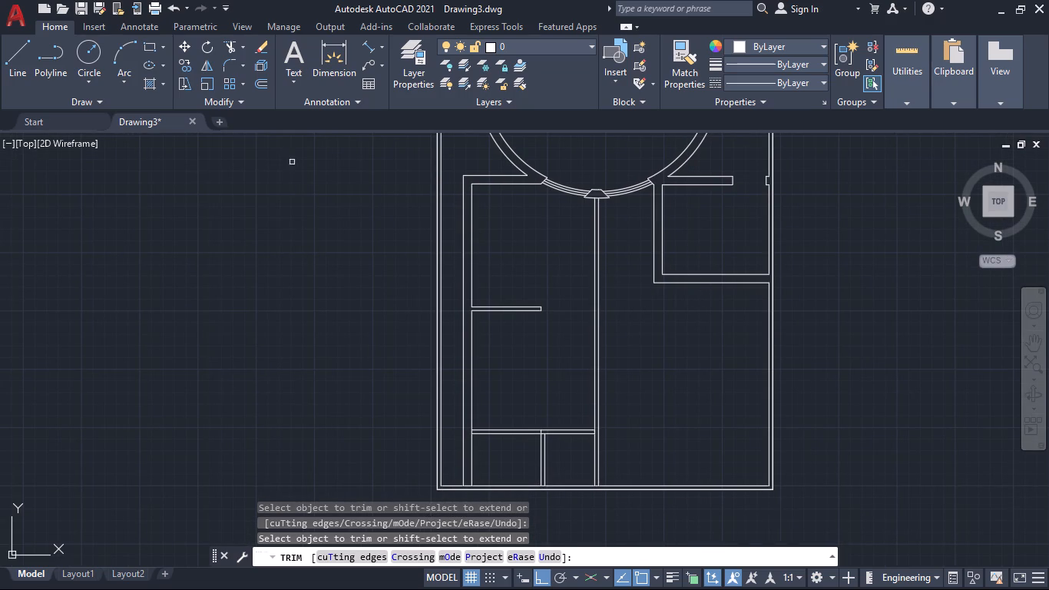
Draw a guide line from the small room's southwest outer corner 2' plus 1' east along the wall, then 9" north across its thickness.
click(28, 51)
middle_drag(644, 291, 585, 343)
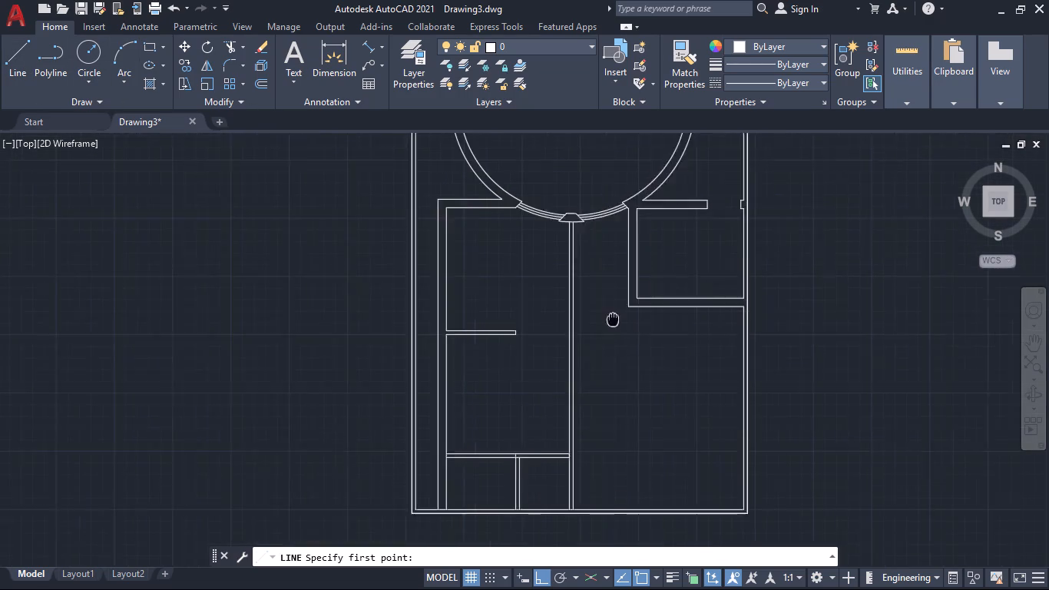
middle_drag(585, 343, 563, 360)
scroll(564, 345, up, 2)
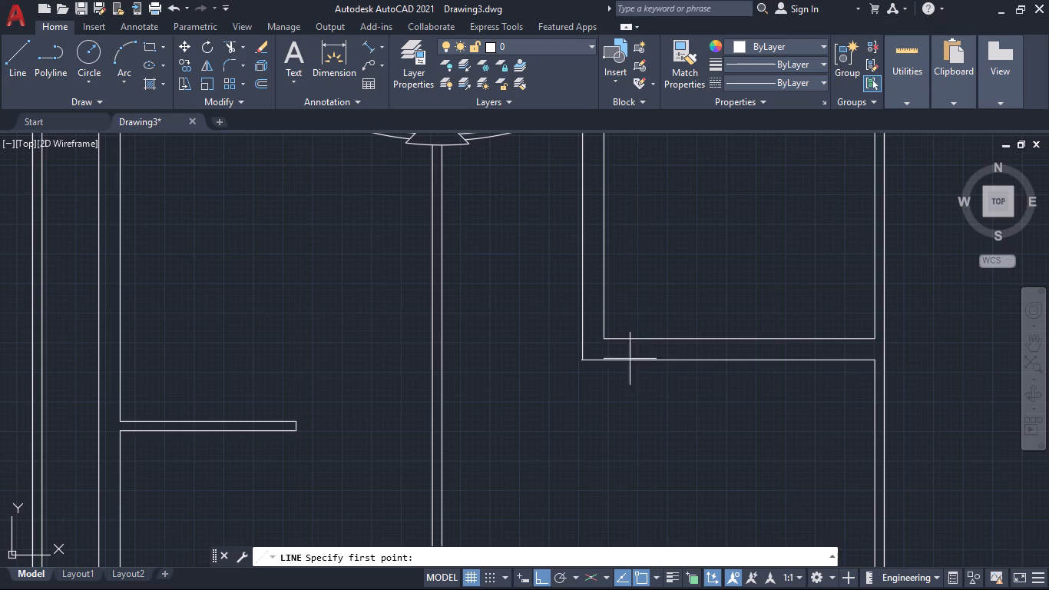
click(587, 360)
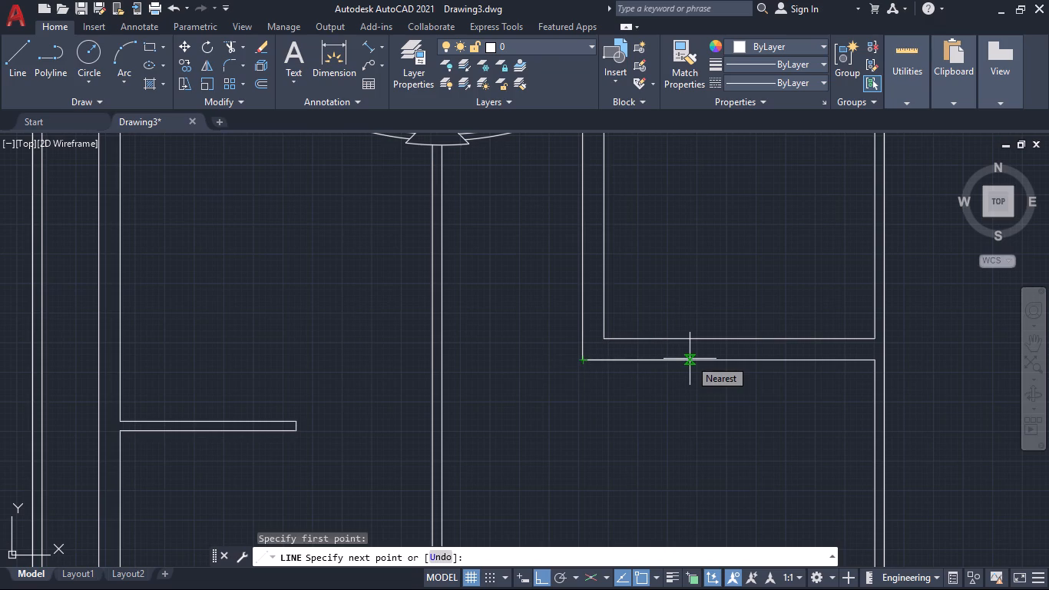
key(2)
key(apostrophe)
key(Return)
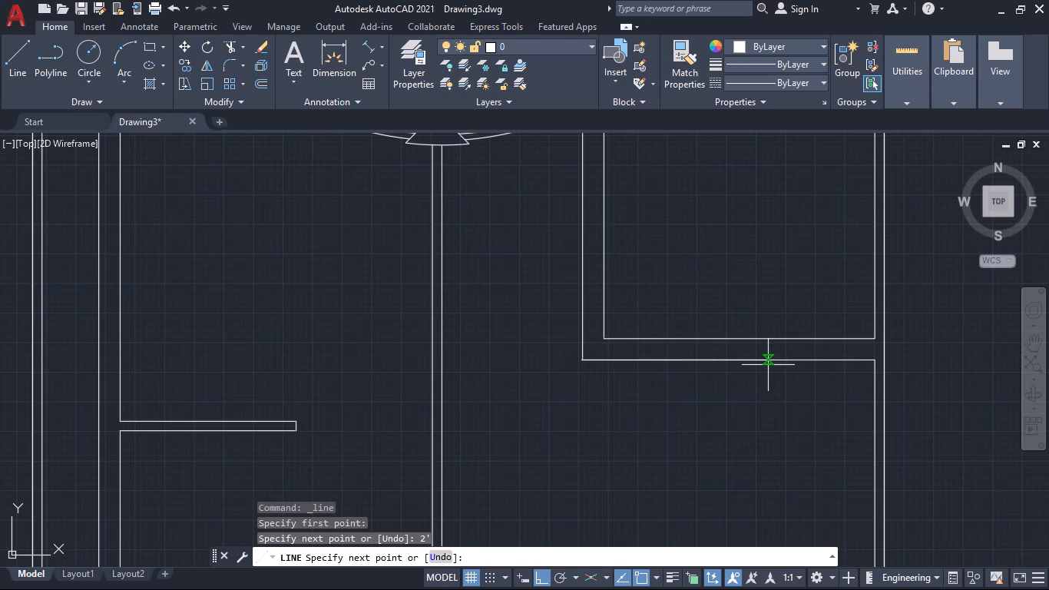
text(1')
key(Return)
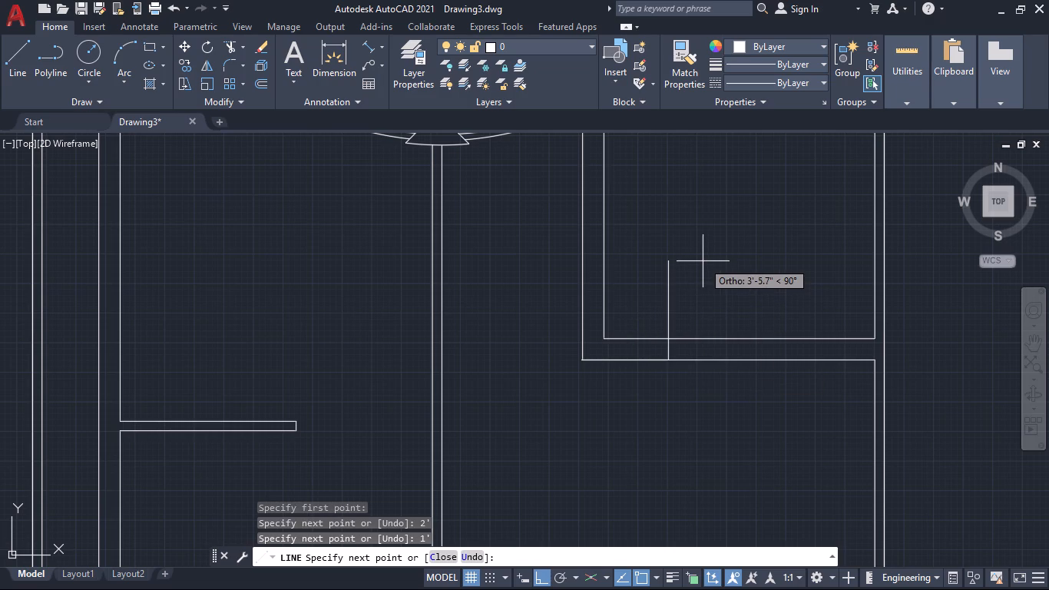
scroll(703, 264, down, 1)
middle_drag(709, 263, 714, 308)
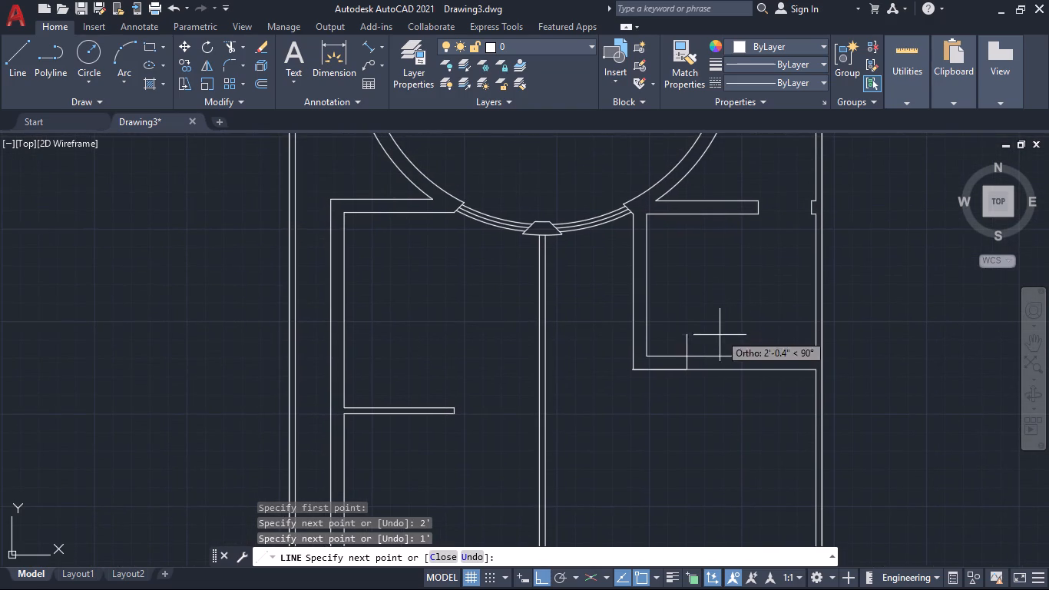
text(9")
key(Return)
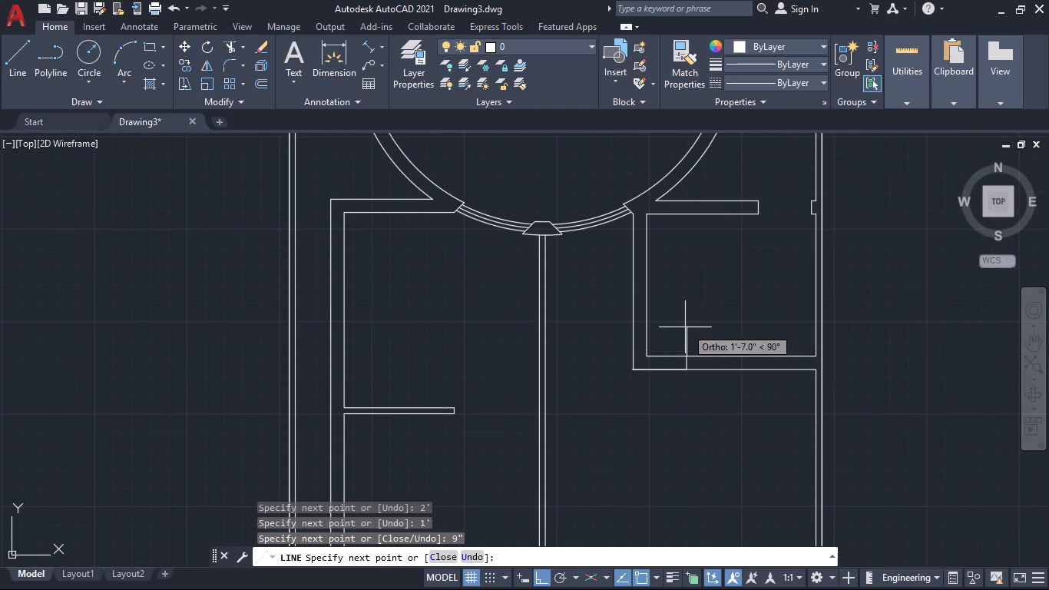
key(space)
With polar tracking on, draw a 45° diagonal line through the 9" line's north end, extending past the small room's west and south walls.
key(space)
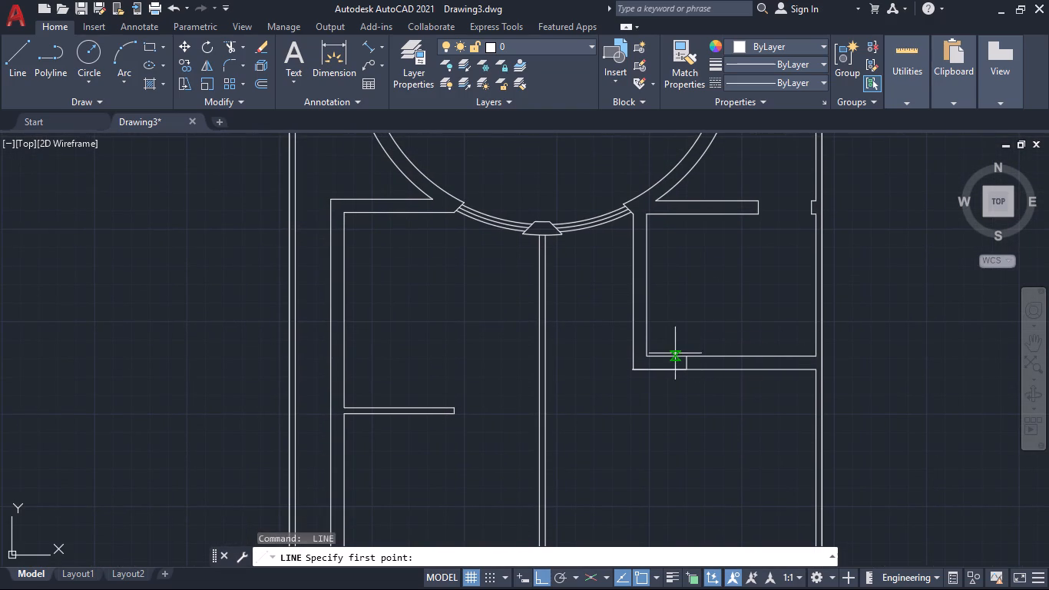
click(688, 355)
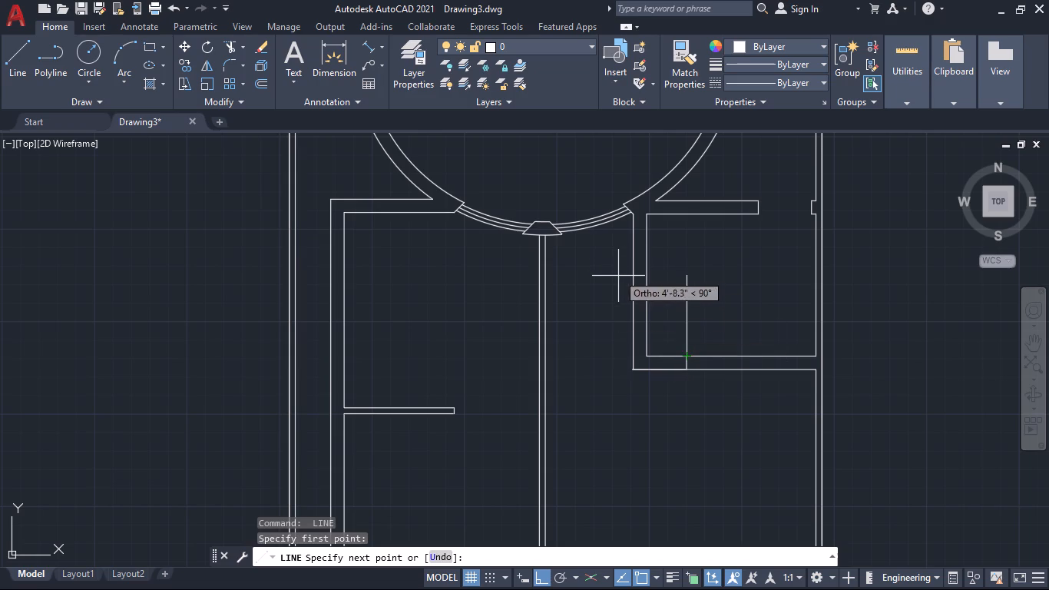
click(561, 574)
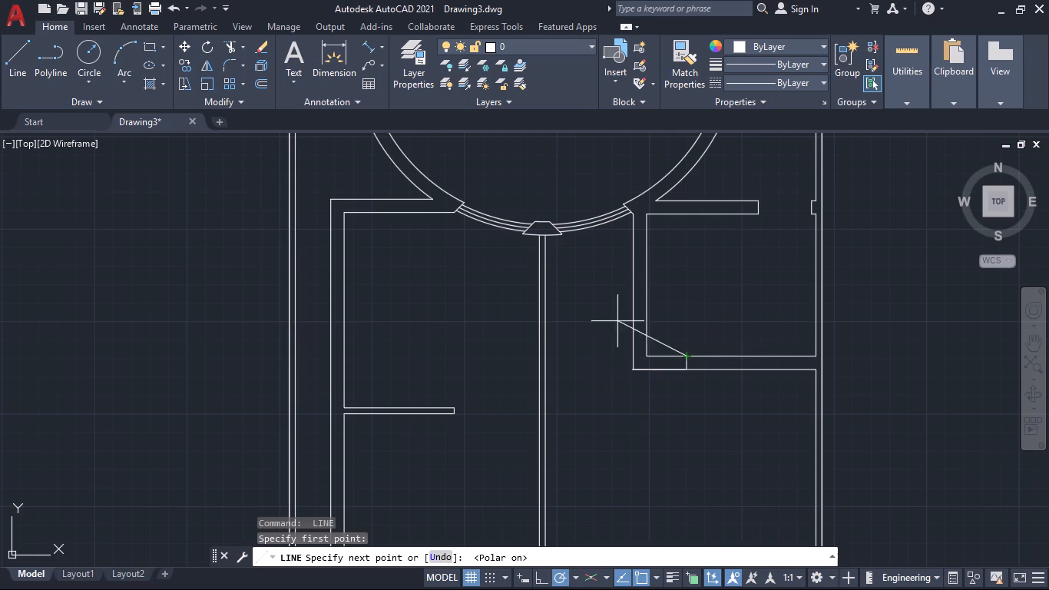
click(617, 276)
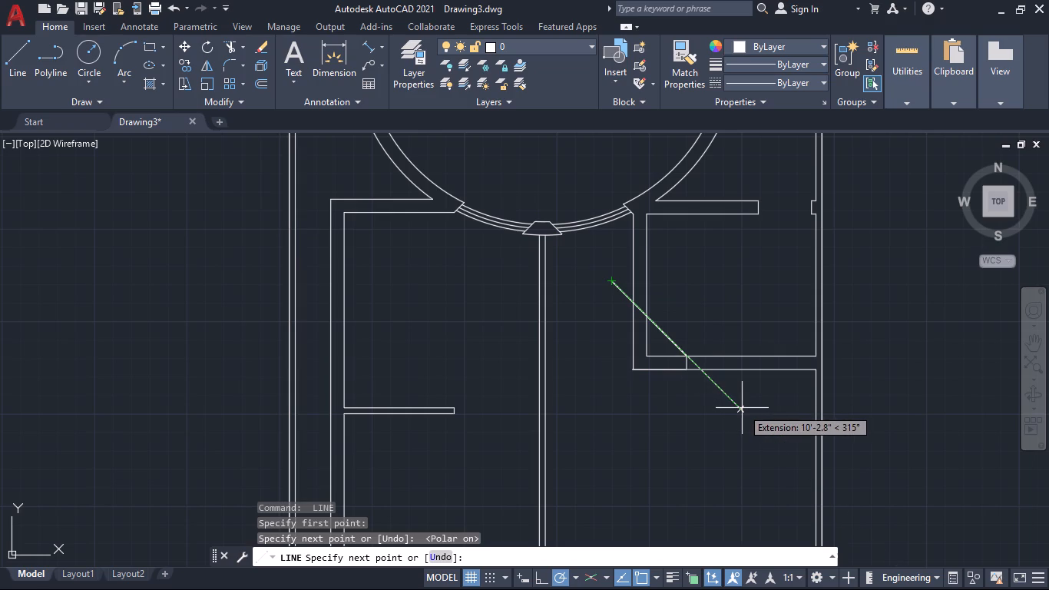
click(742, 408)
key(space)
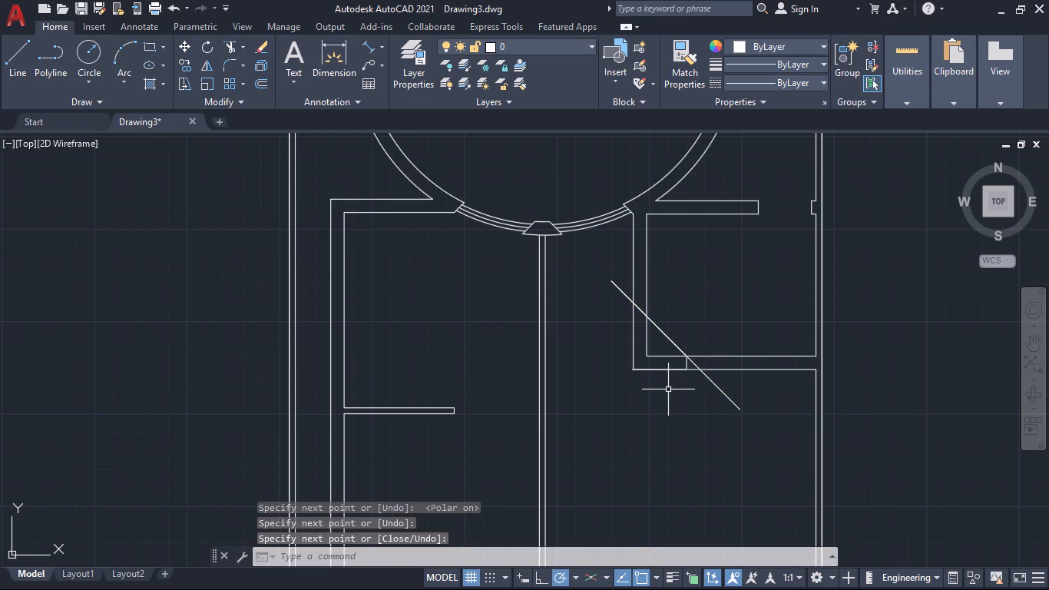
Offset the diagonal line 9" to the southwest to form the angled wall's outer face.
scroll(668, 389, up, 2)
scroll(670, 393, down, 2)
key(o)
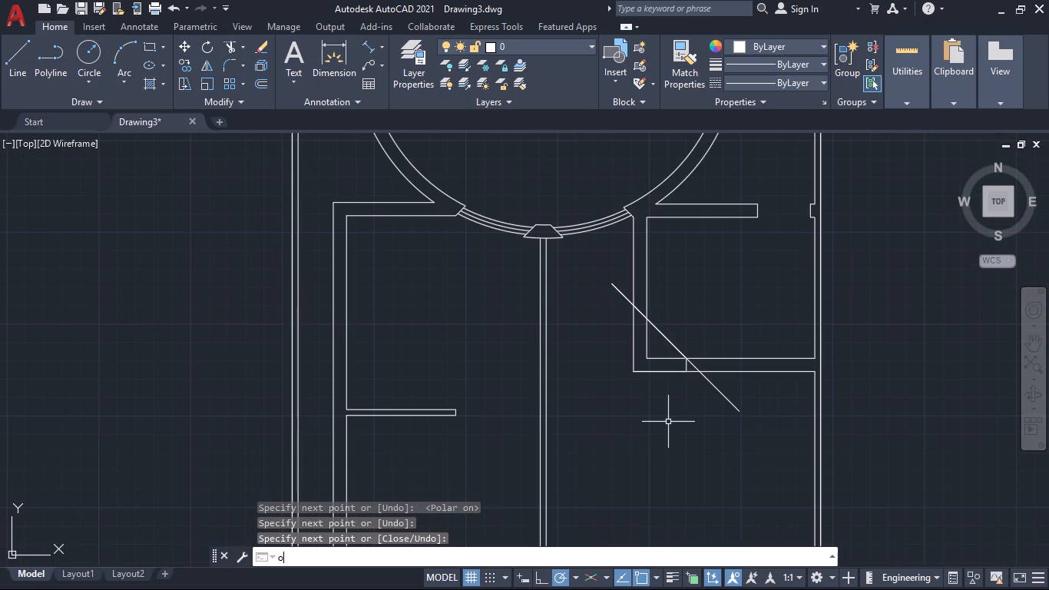
key(Return)
text(9")
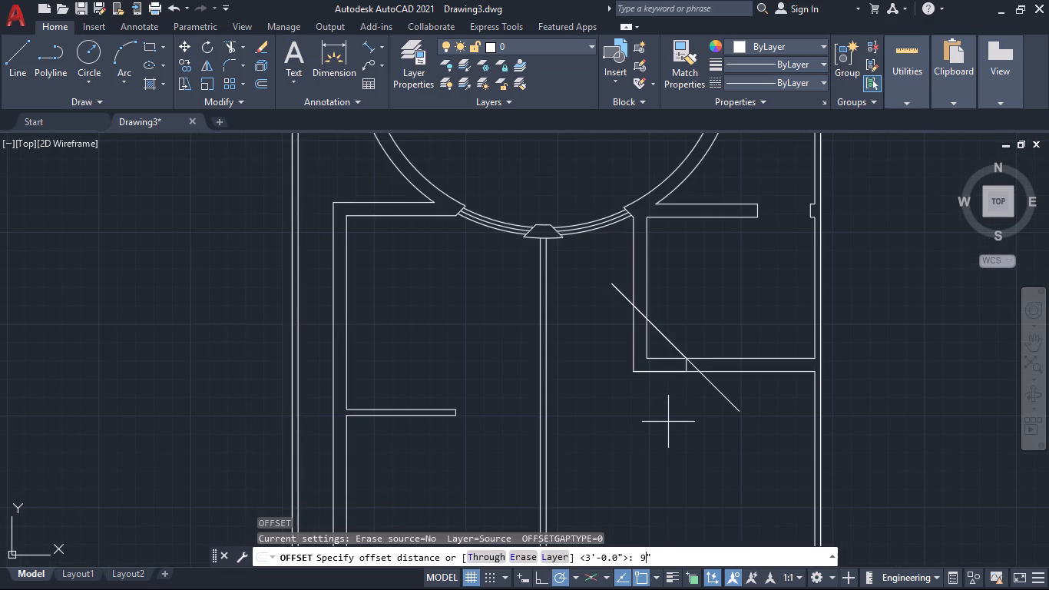
key(Return)
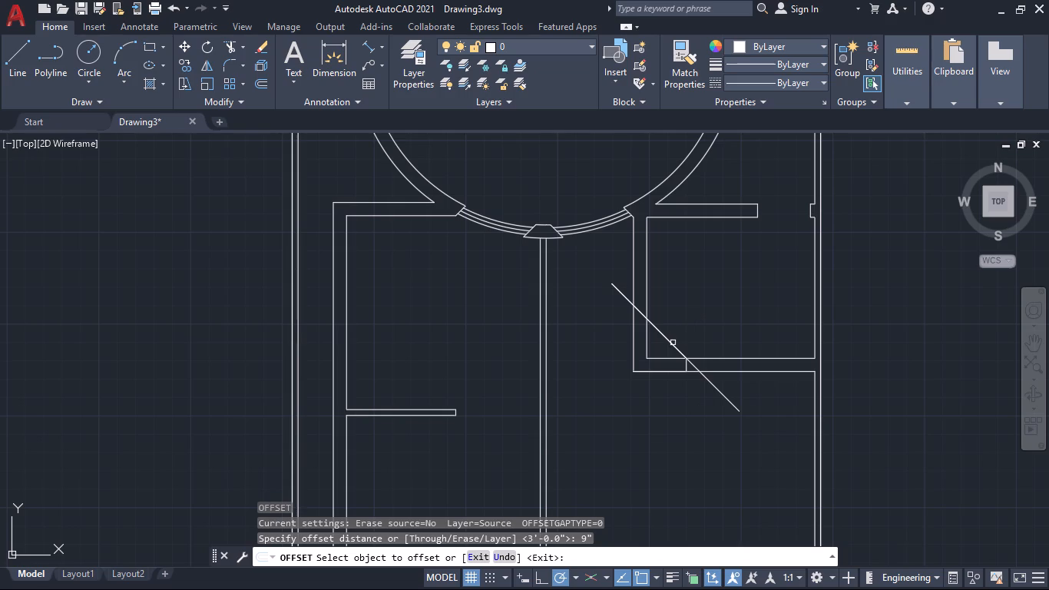
click(670, 345)
click(659, 356)
scroll(732, 336, down, 1)
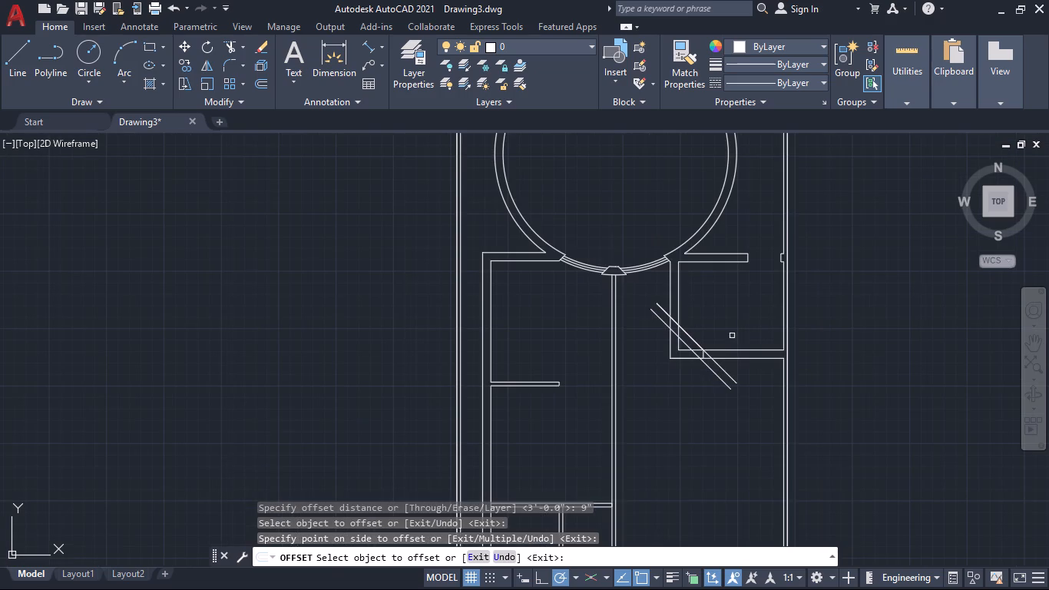
scroll(737, 317, up, 1)
middle_drag(739, 309, 743, 360)
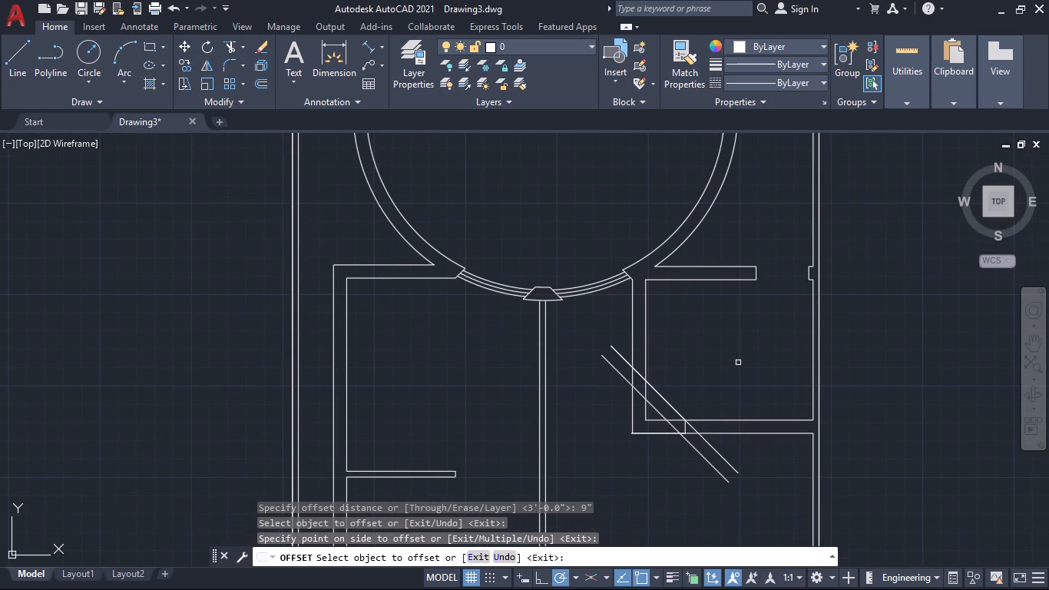
key(Escape)
Trim the diagonal lines' northwest ends at the small room's west wall and cut away the old southwest wall corner outside them.
text(tr)
key(Return)
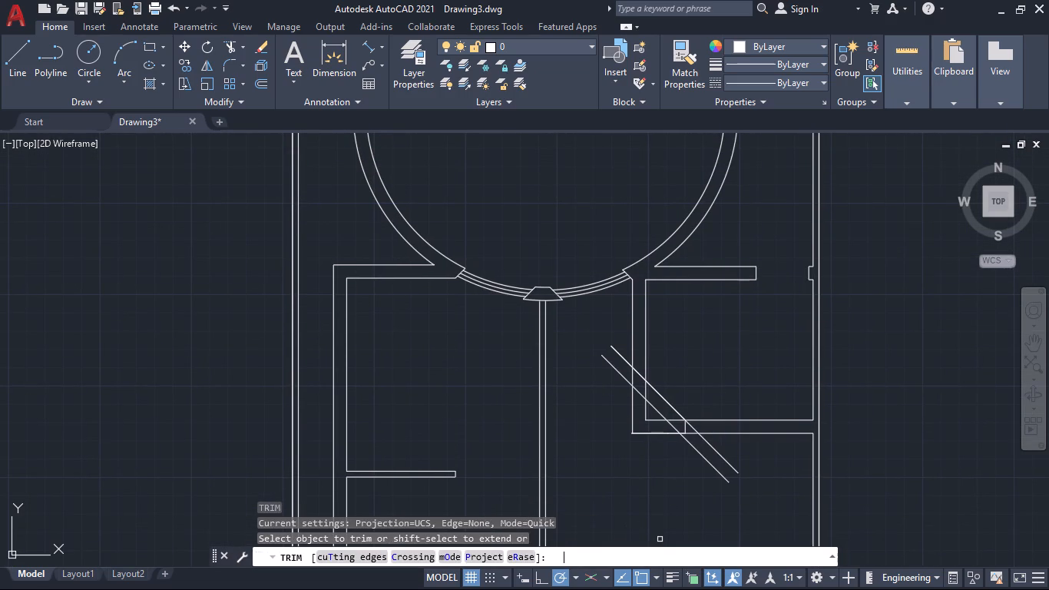
click(624, 337)
click(607, 387)
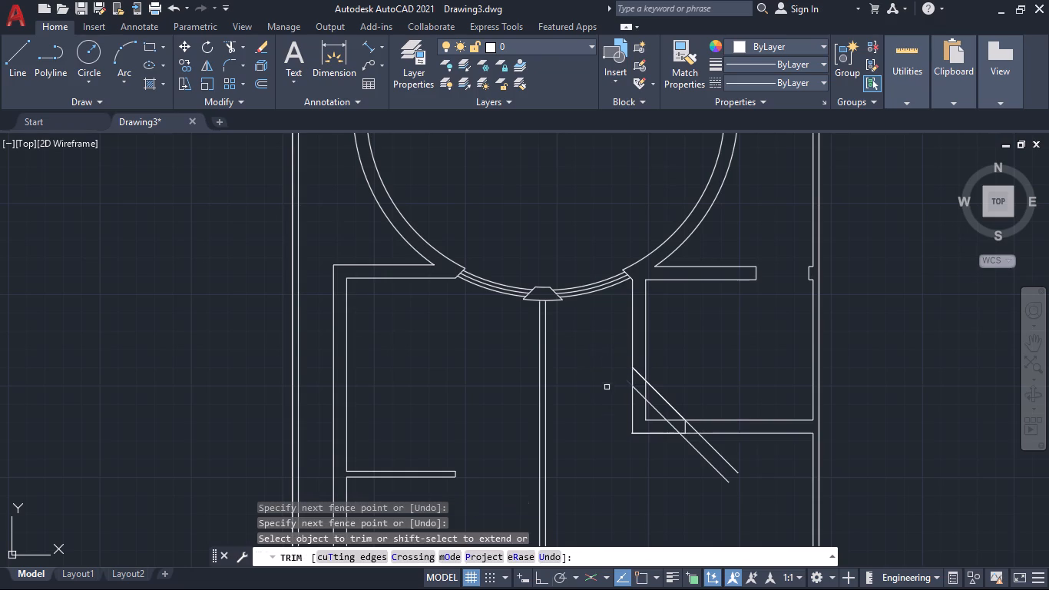
click(628, 393)
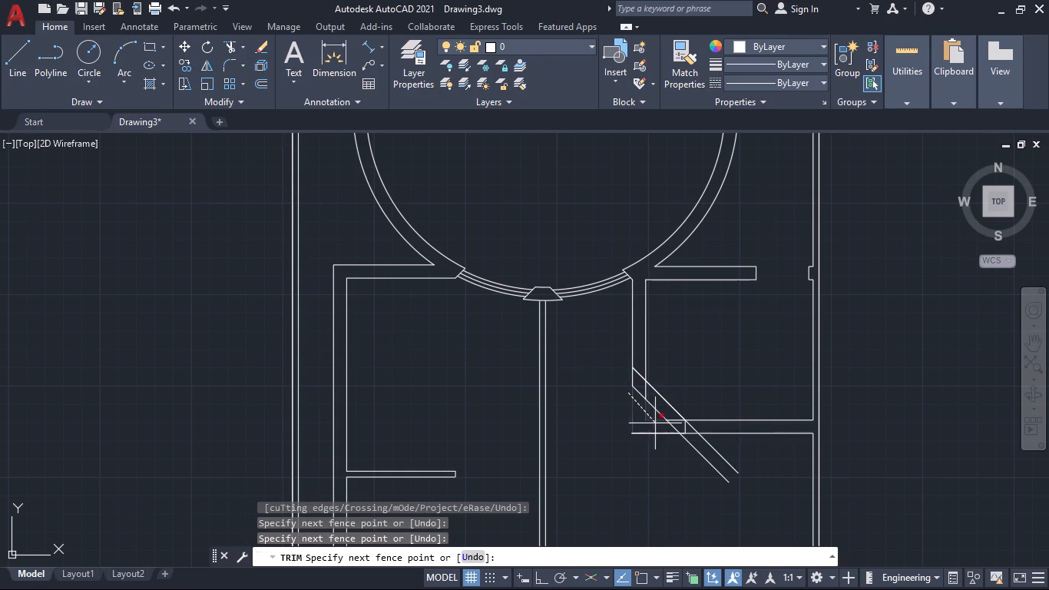
click(677, 453)
scroll(652, 393, up, 2)
click(617, 334)
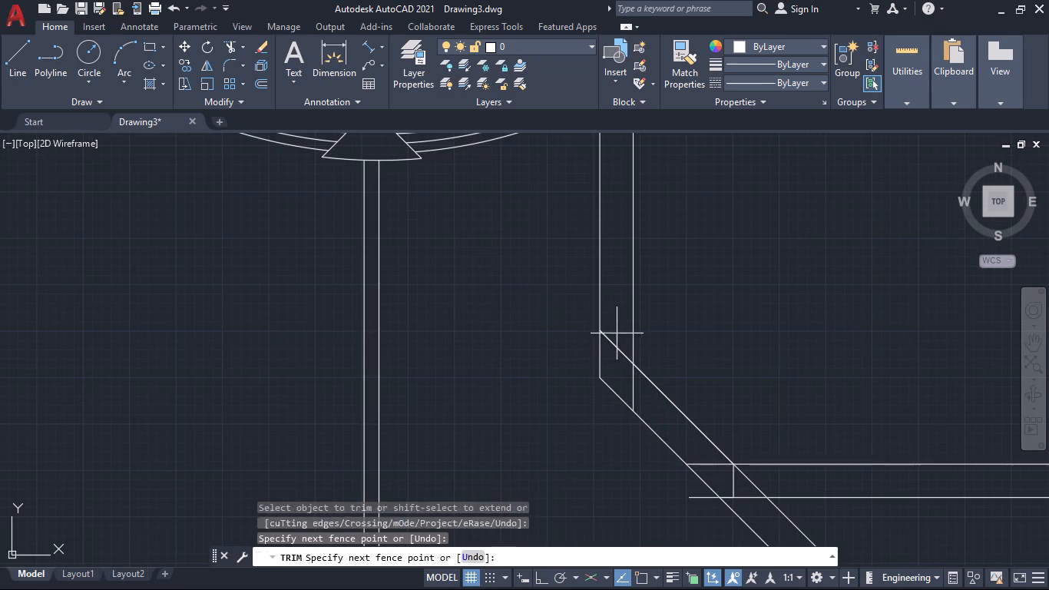
click(623, 383)
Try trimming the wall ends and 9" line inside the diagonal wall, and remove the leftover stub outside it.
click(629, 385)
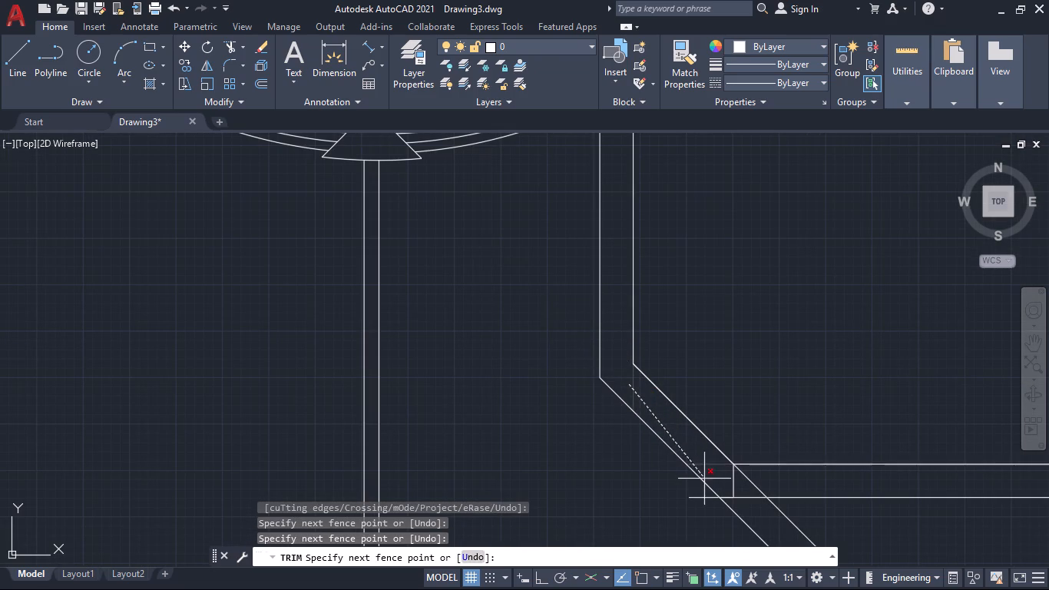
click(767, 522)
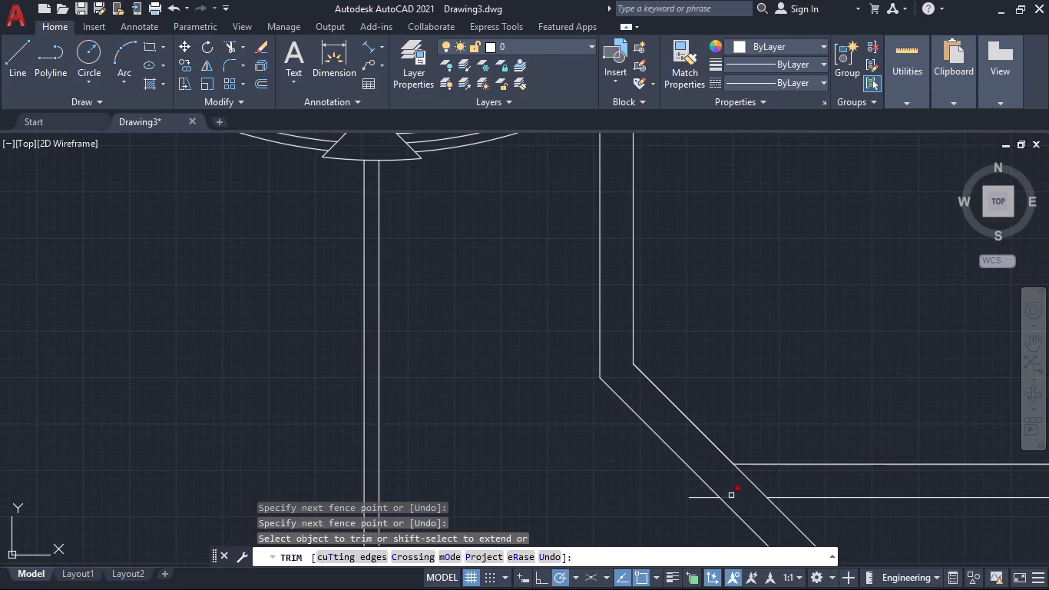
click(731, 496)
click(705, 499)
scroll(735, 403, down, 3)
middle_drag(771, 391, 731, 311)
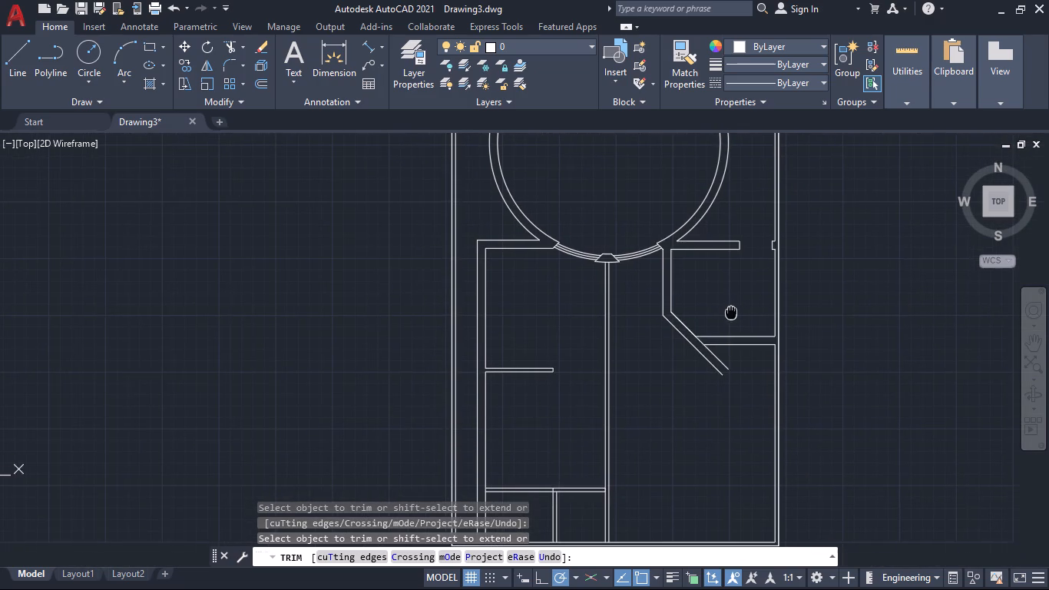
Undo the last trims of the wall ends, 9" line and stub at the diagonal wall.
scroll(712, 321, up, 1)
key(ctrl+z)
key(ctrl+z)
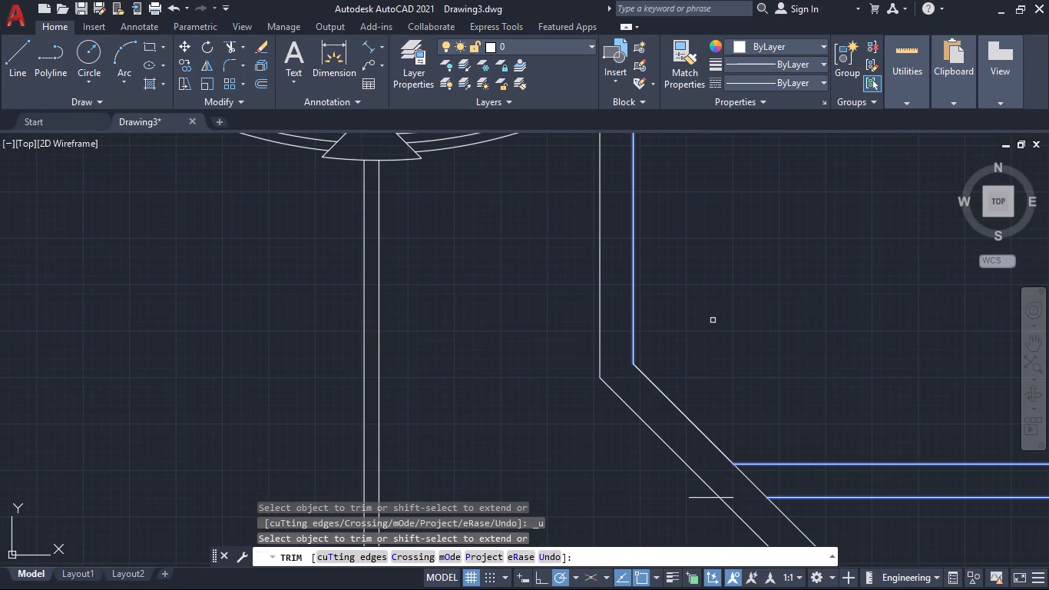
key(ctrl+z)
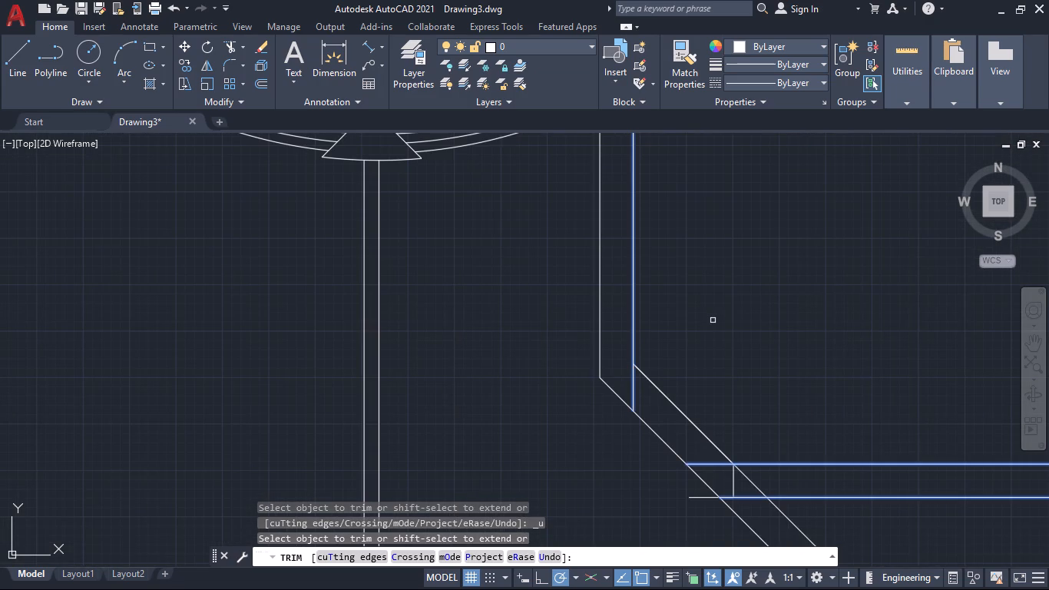
Trim the leftover south-wall stub west of the diagonal wall and both diagonal lines' ends beyond the small room's south wall.
middle_drag(786, 383, 720, 251)
scroll(780, 380, up, 2)
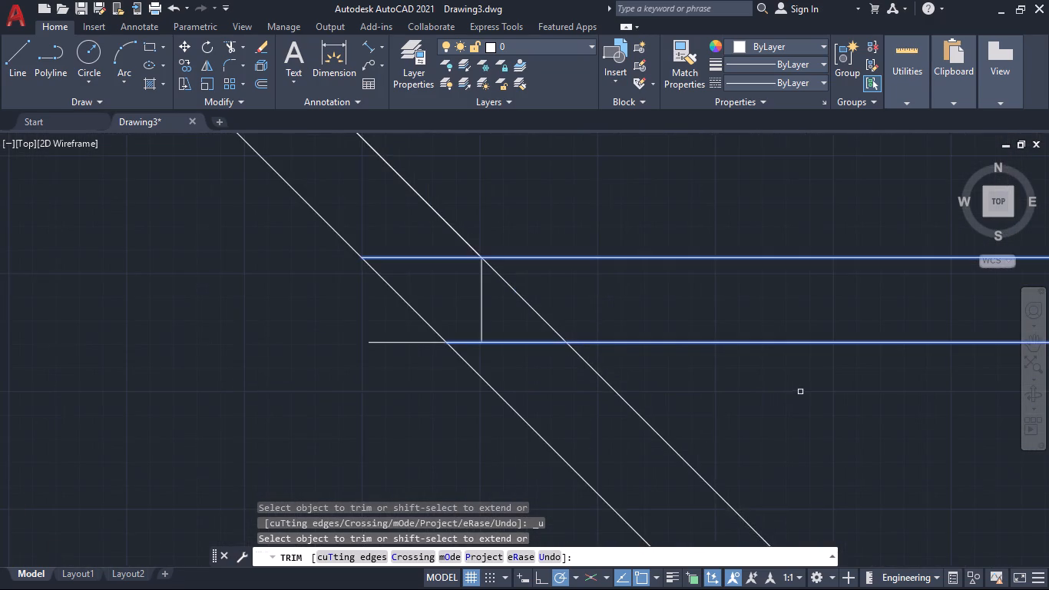
scroll(802, 393, down, 3)
scroll(727, 333, up, 1)
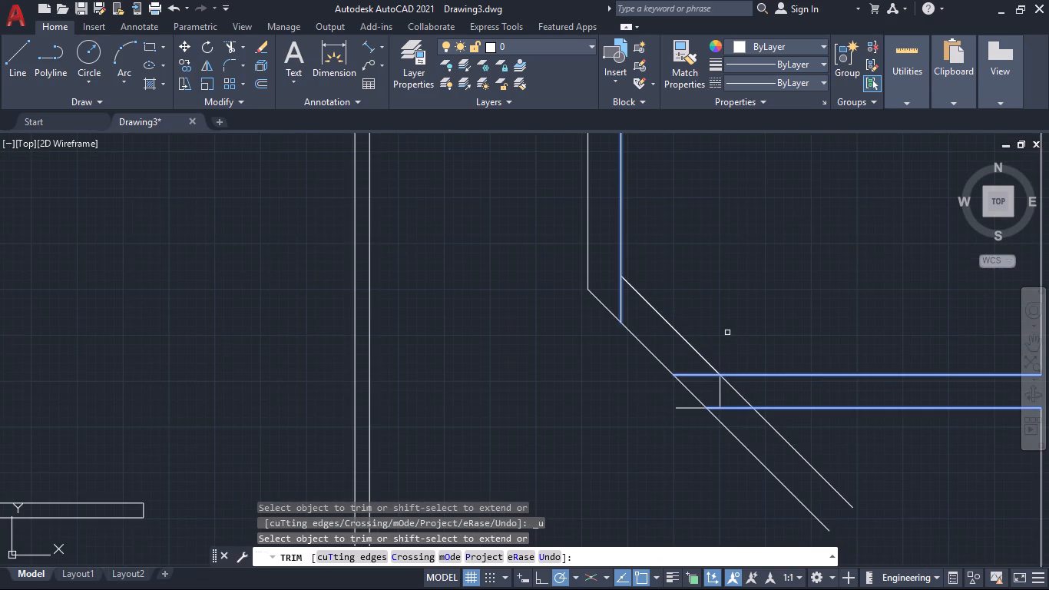
middle_drag(733, 319, 759, 363)
scroll(786, 359, down, 2)
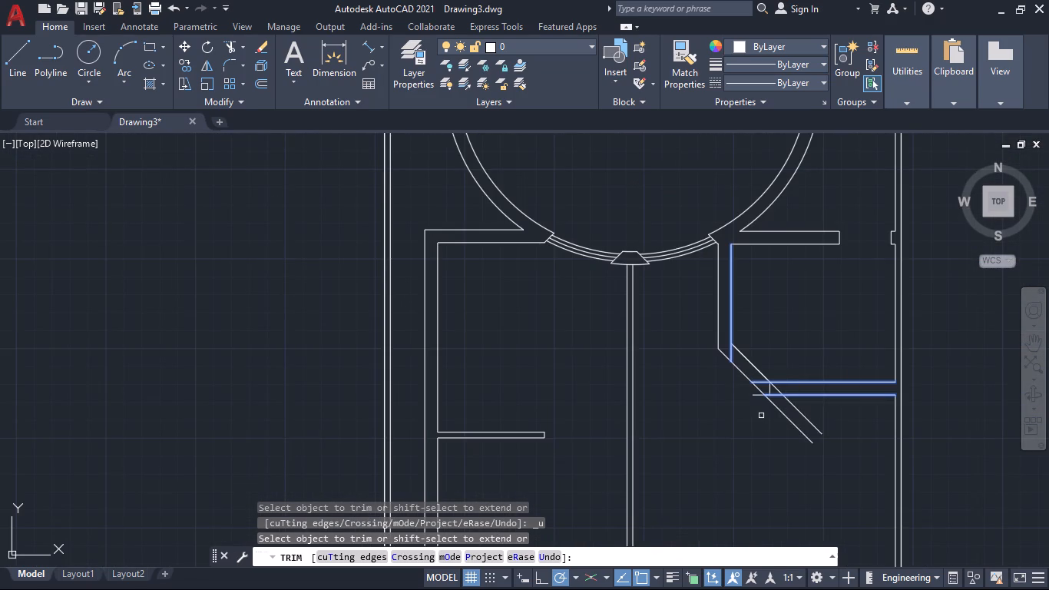
scroll(762, 405, up, 2)
click(753, 382)
scroll(713, 413, down, 2)
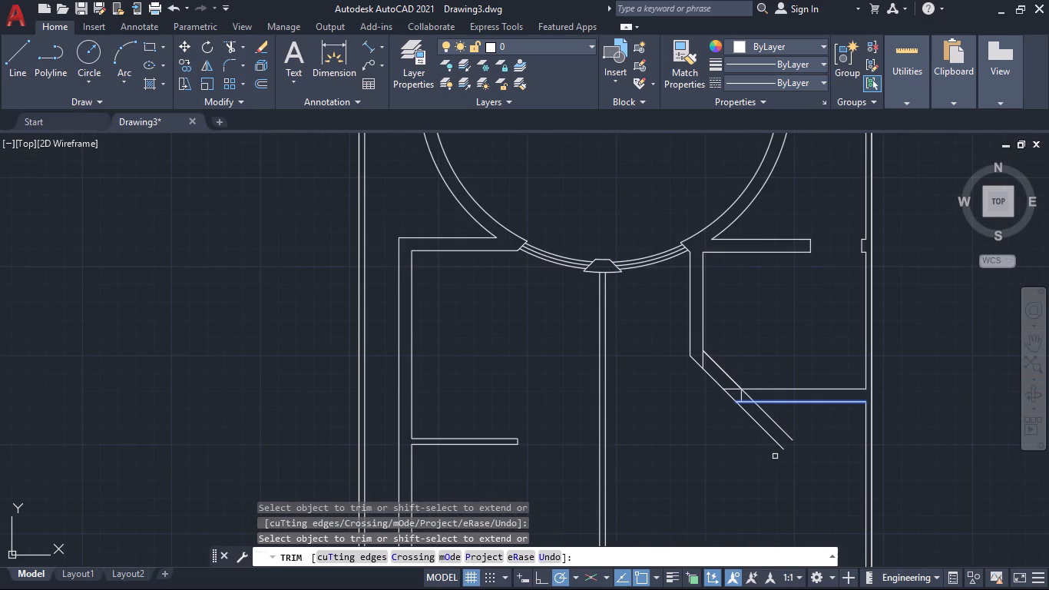
click(804, 423)
click(732, 433)
scroll(770, 462, down, 2)
scroll(771, 463, up, 1)
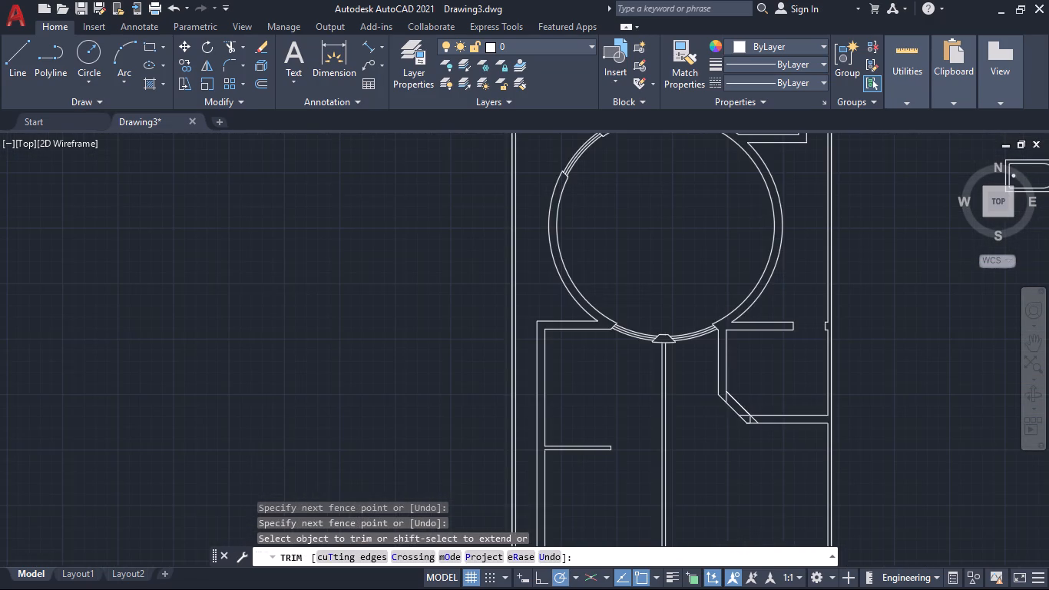
middle_drag(754, 470, 766, 359)
scroll(754, 470, up, 1)
scroll(720, 362, down, 1)
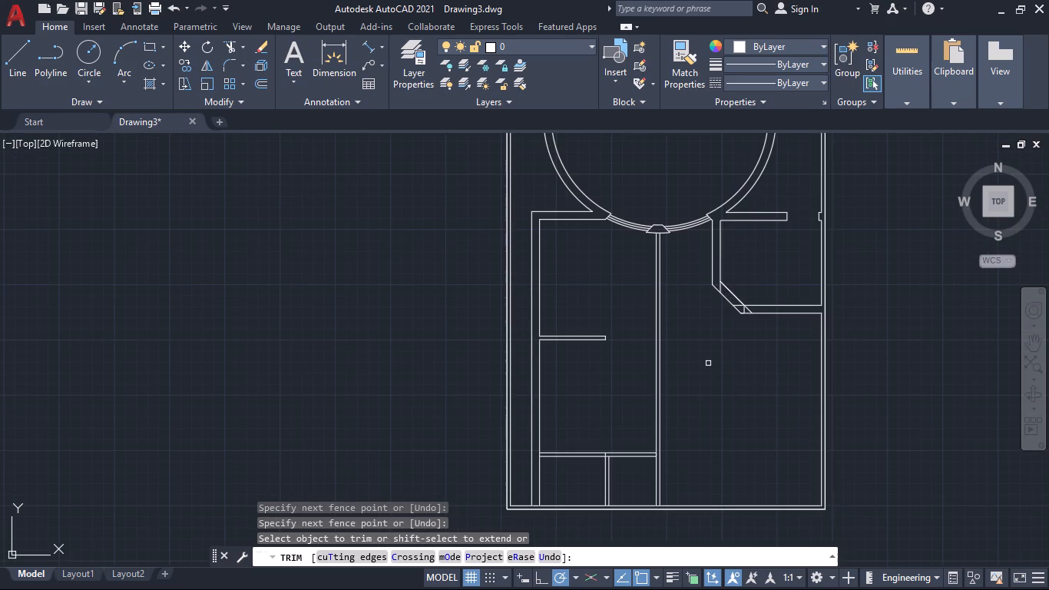
key(Escape)
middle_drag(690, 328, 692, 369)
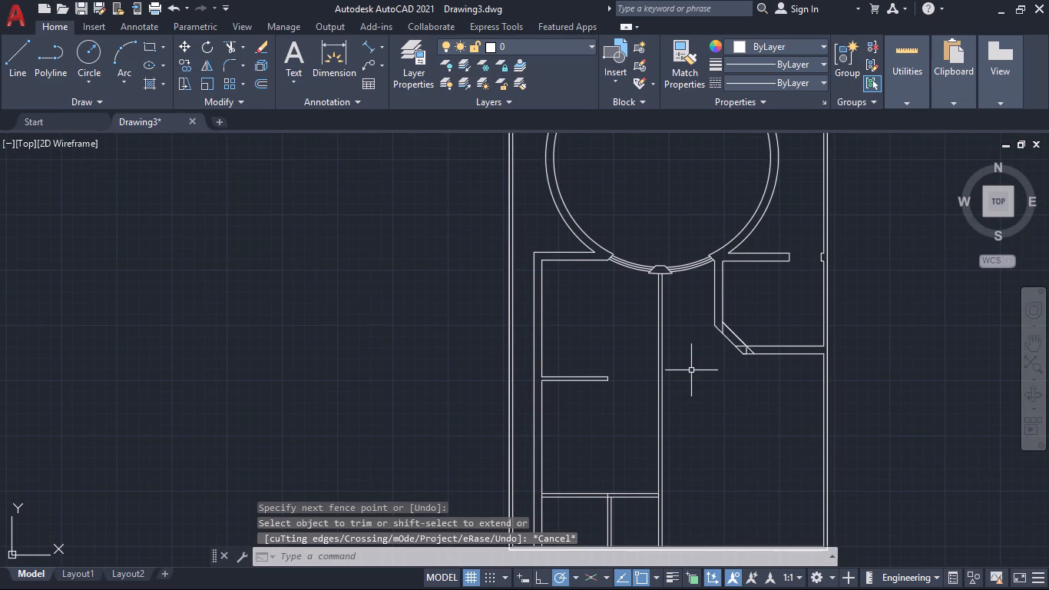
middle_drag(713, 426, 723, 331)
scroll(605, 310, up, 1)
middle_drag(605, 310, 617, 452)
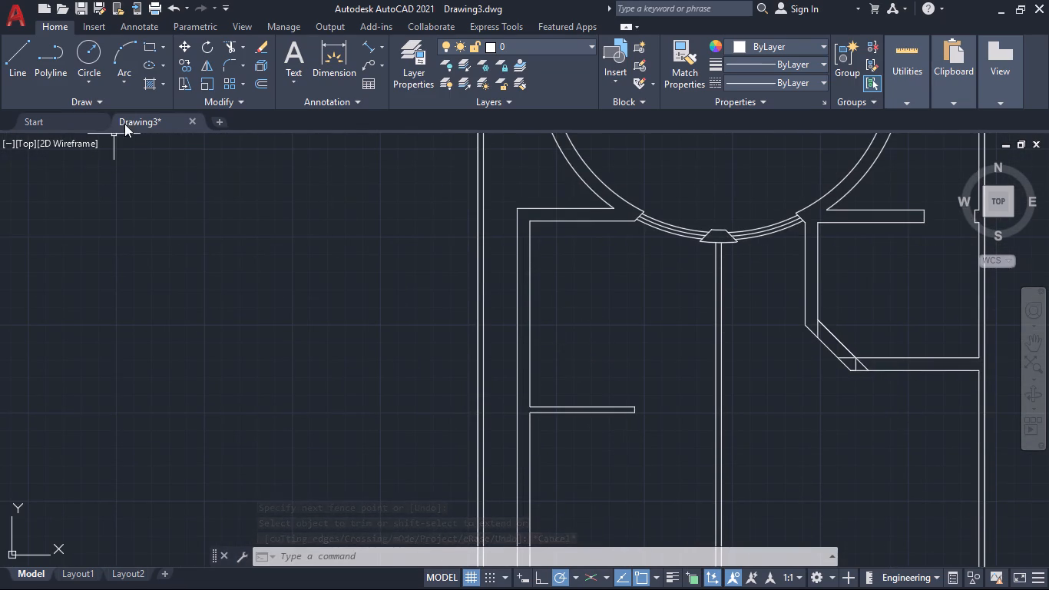
Draw connected lines from the short partition's northeast corner: 3' north, west to the wall face, 3' back east, and north to the room's north wall.
click(17, 55)
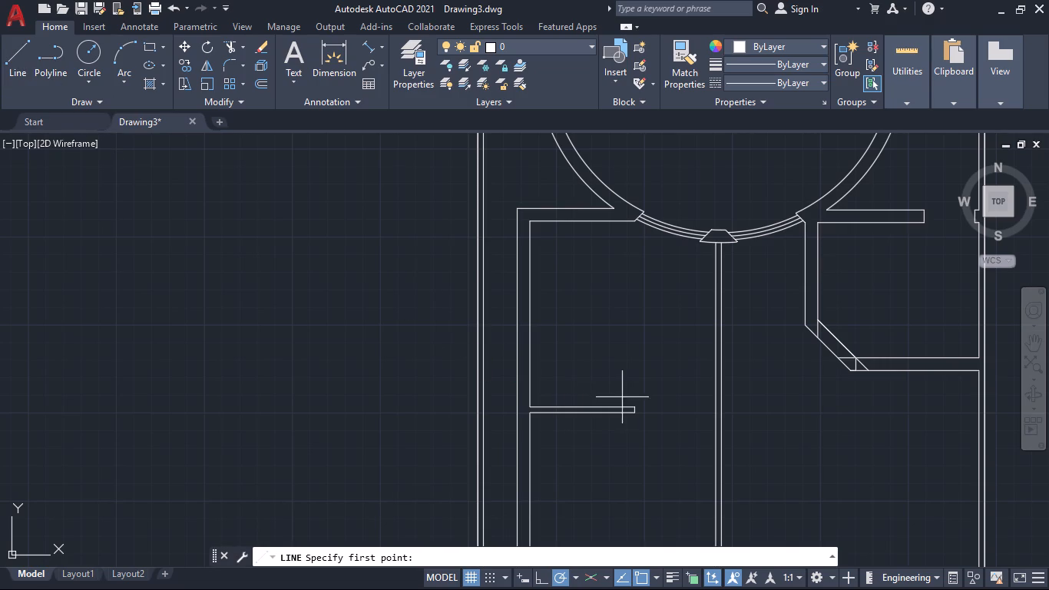
click(634, 406)
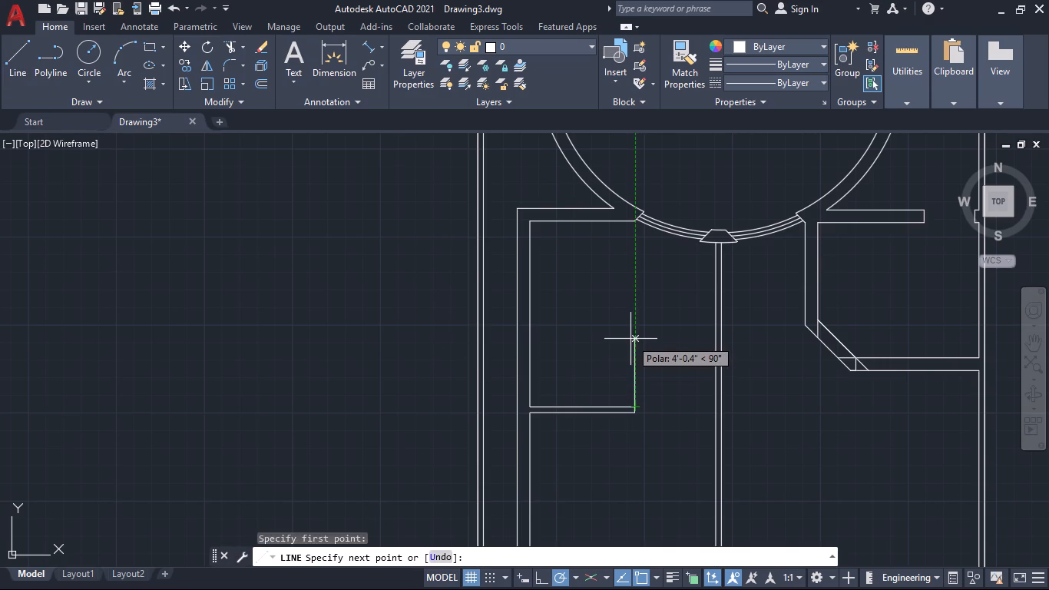
click(541, 573)
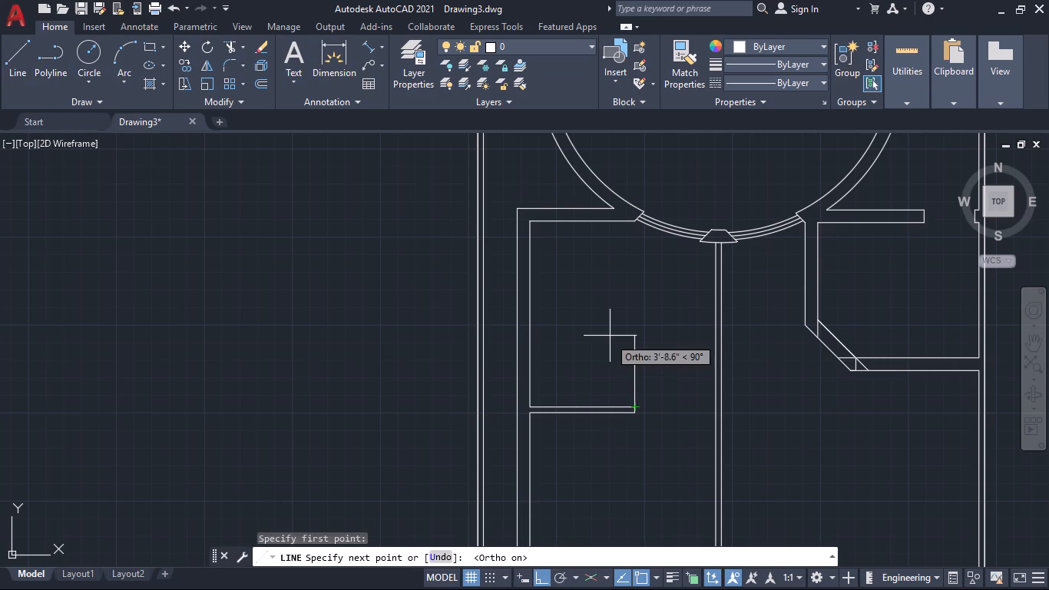
text(3')
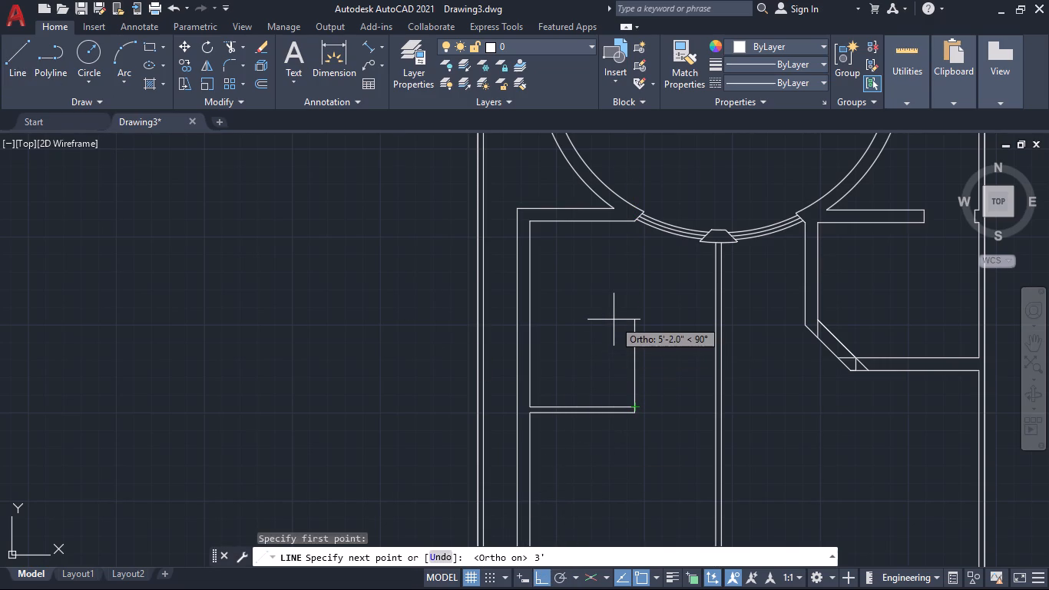
key(Return)
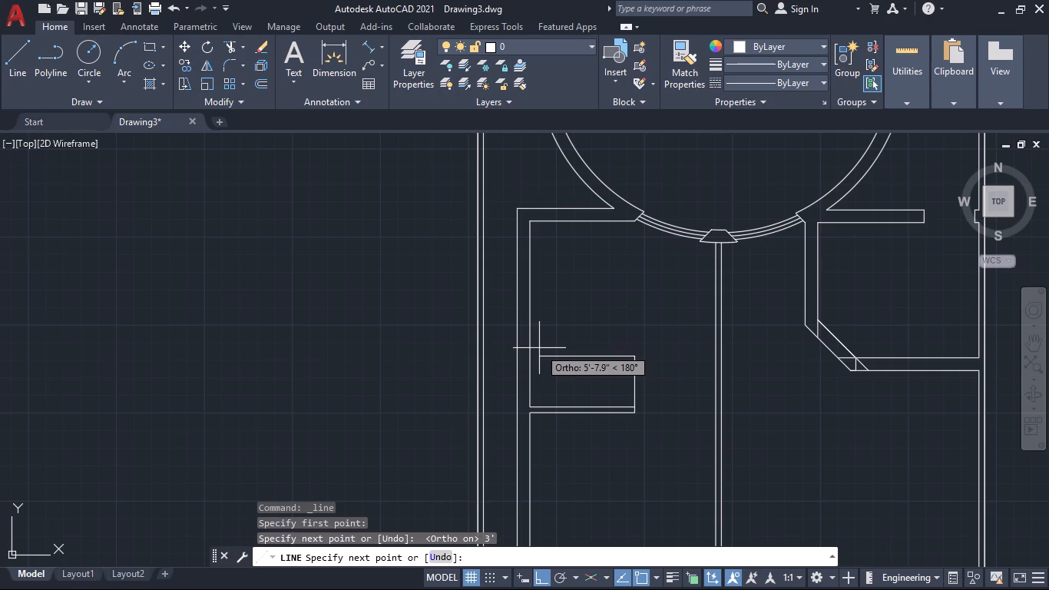
click(524, 351)
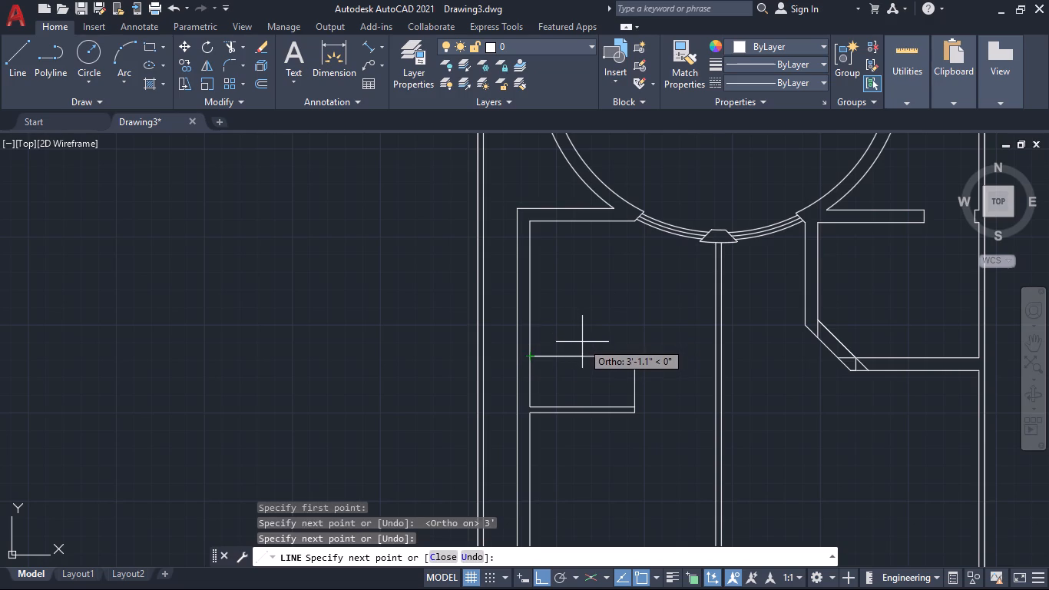
text(3')
key(Return)
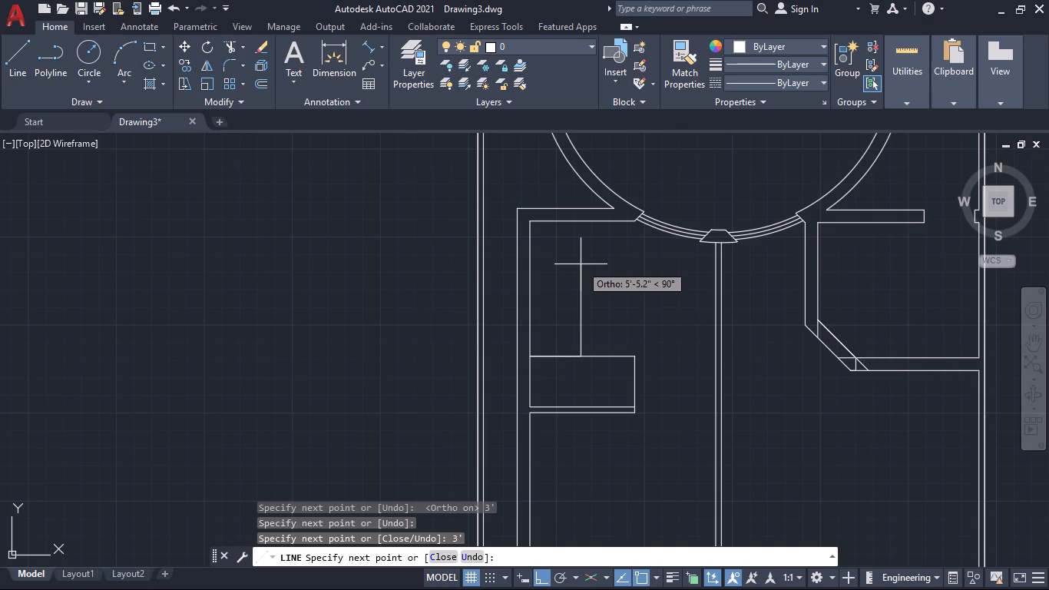
click(584, 221)
key(space)
Trim away the horizontal line portion between the west wall and the new vertical line to leave an L-shaped outline.
scroll(638, 305, down, 2)
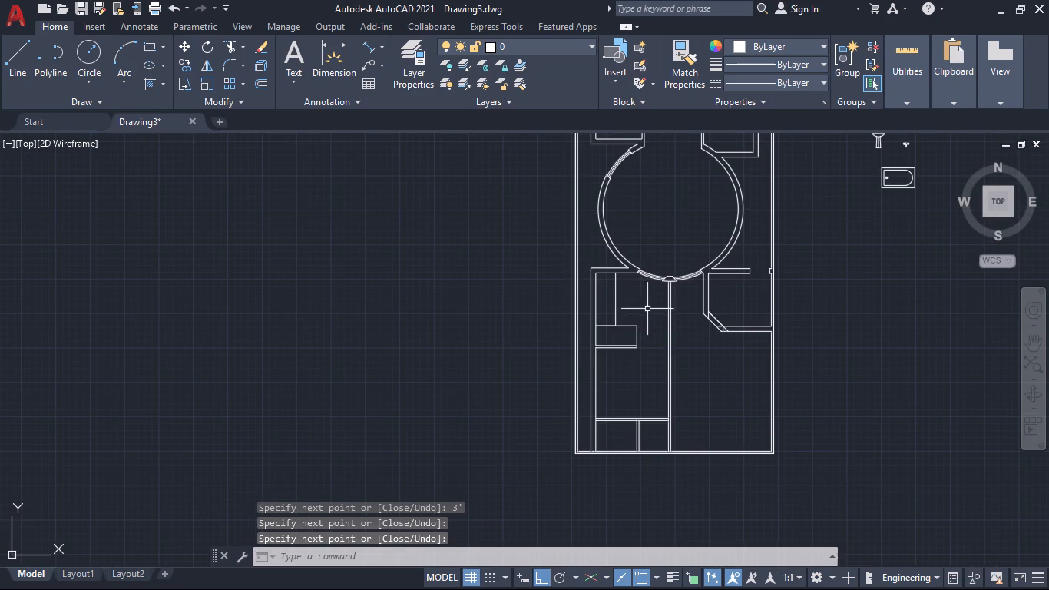
scroll(644, 350, up, 2)
middle_drag(641, 345, 647, 392)
scroll(642, 381, up, 2)
scroll(641, 380, down, 2)
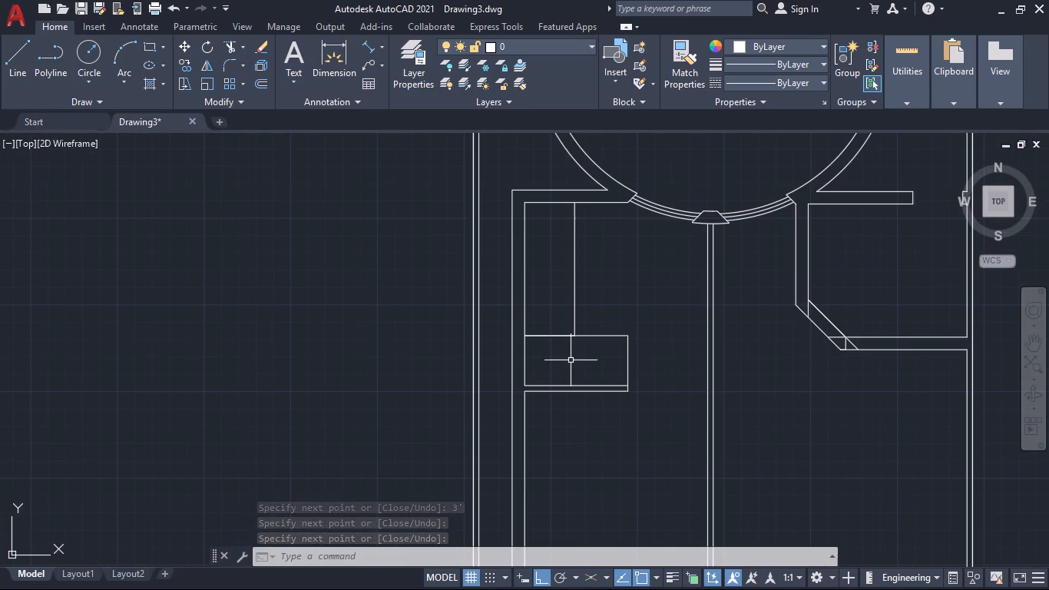
text(tr)
key(Return)
click(543, 322)
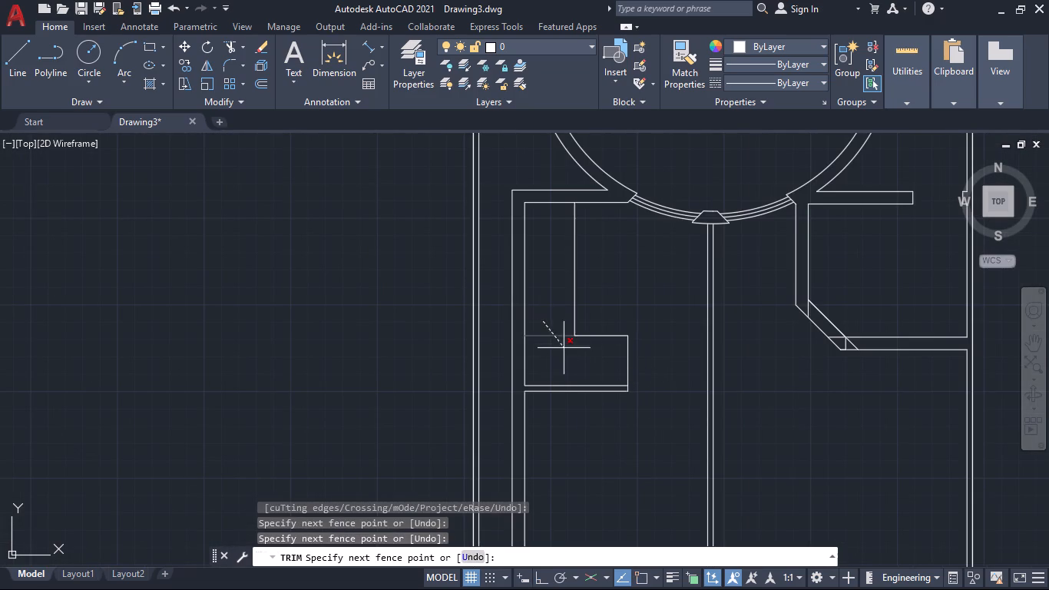
click(565, 348)
scroll(637, 385, down, 1)
scroll(644, 373, up, 1)
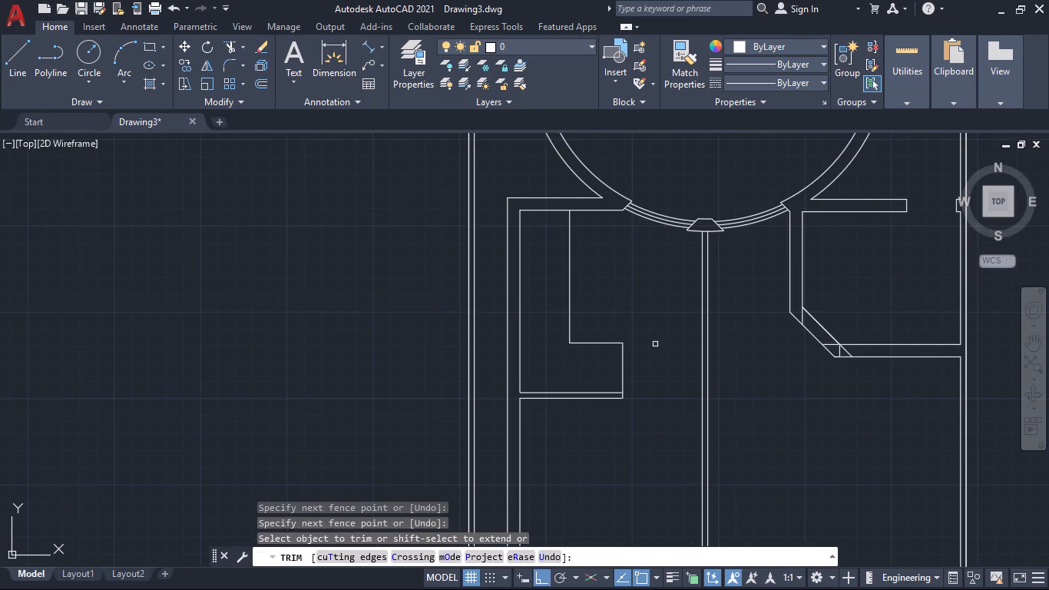
key(Escape)
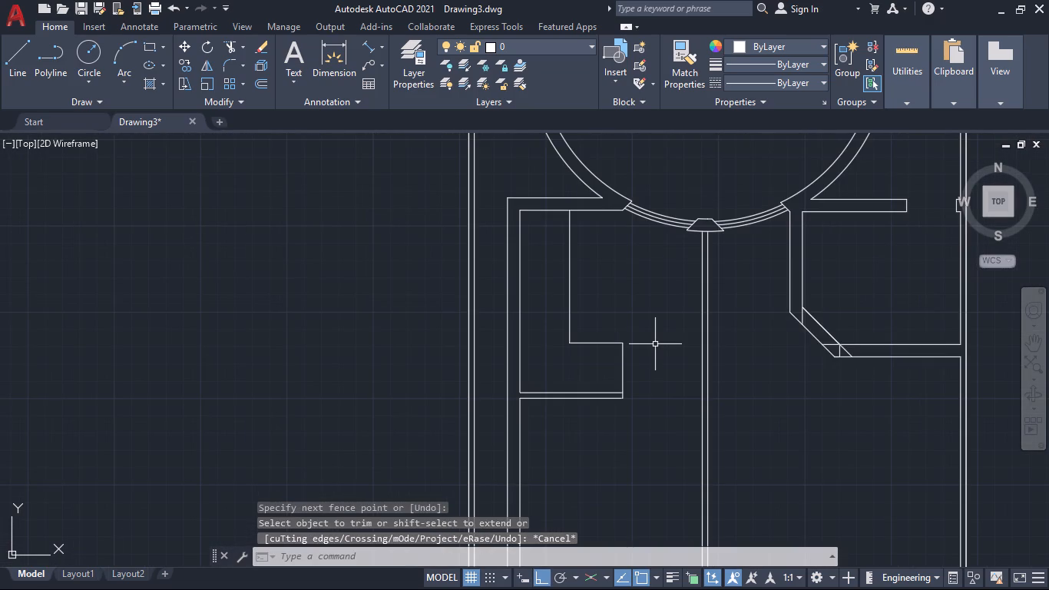
Join the three lines of the L-shaped outline's stepped east edge into one polyline.
click(648, 361)
click(564, 297)
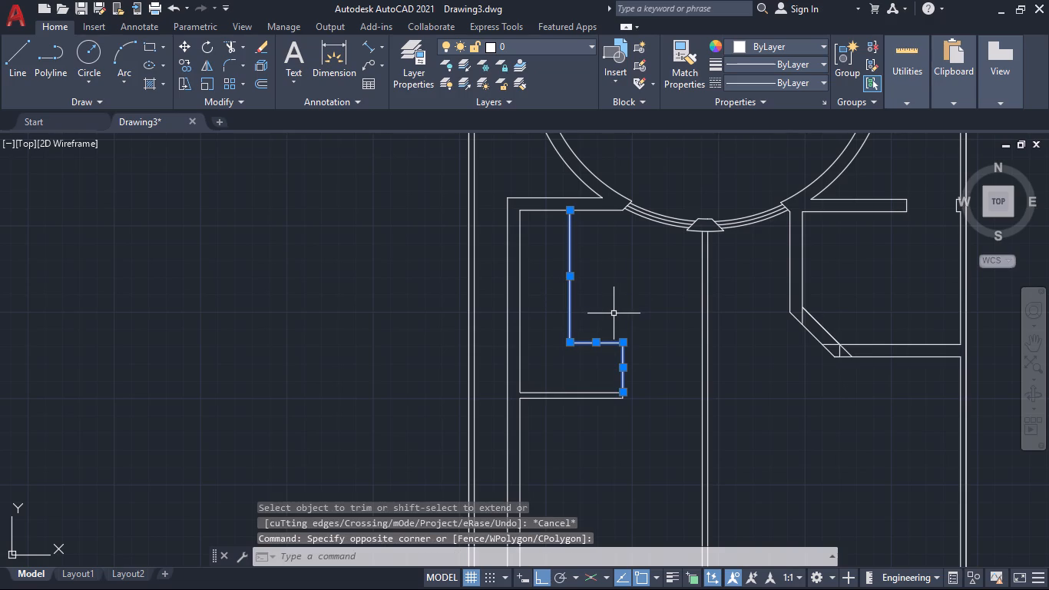
key(j)
key(Return)
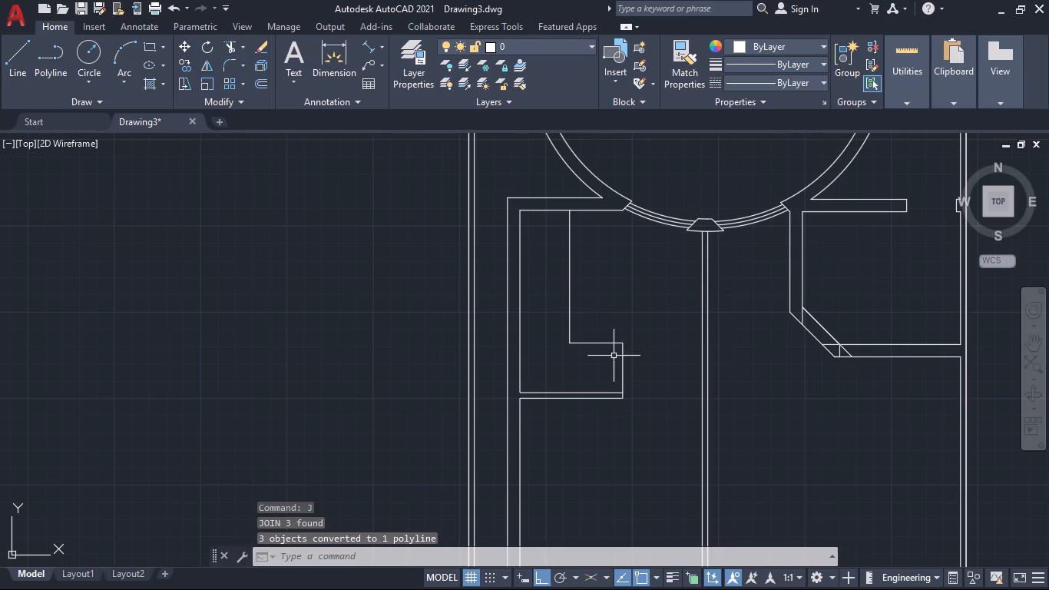
click(625, 368)
click(620, 366)
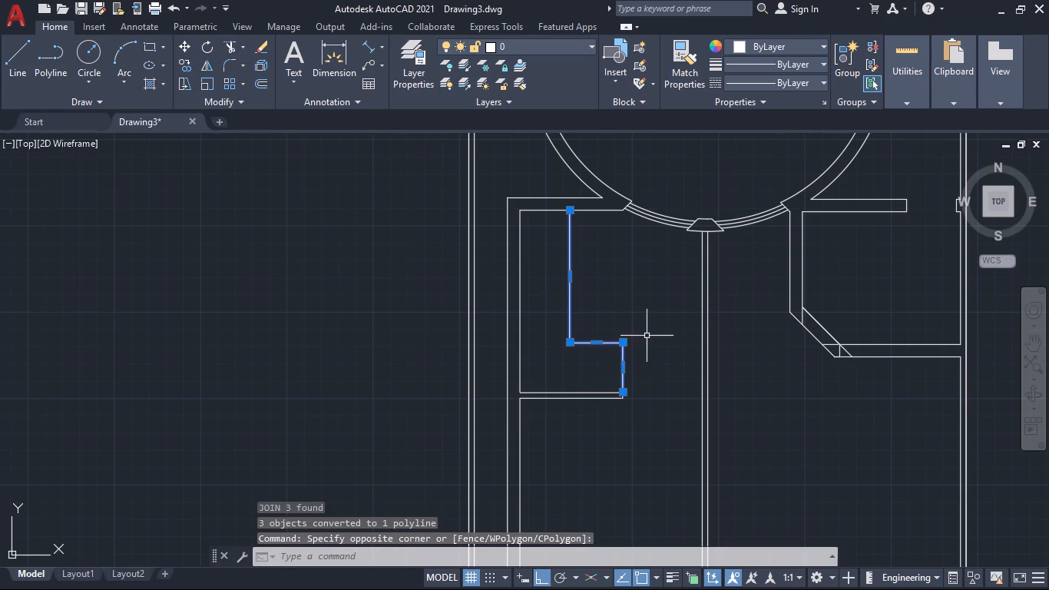
key(Escape)
click(623, 358)
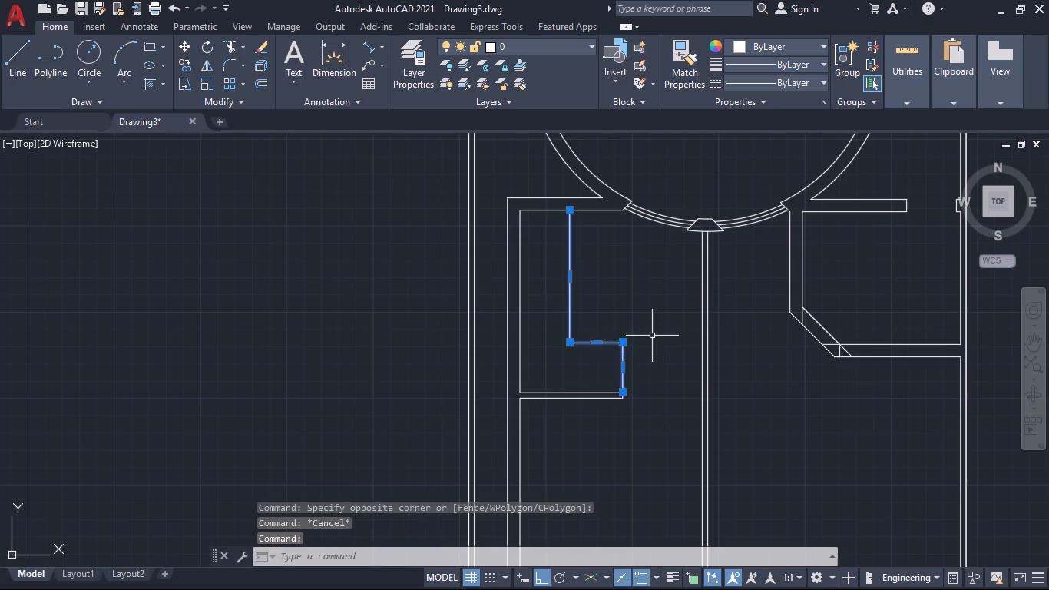
key(Escape)
Offset the stepped polyline 1" inward, toward the west wall.
key(o)
key(Return)
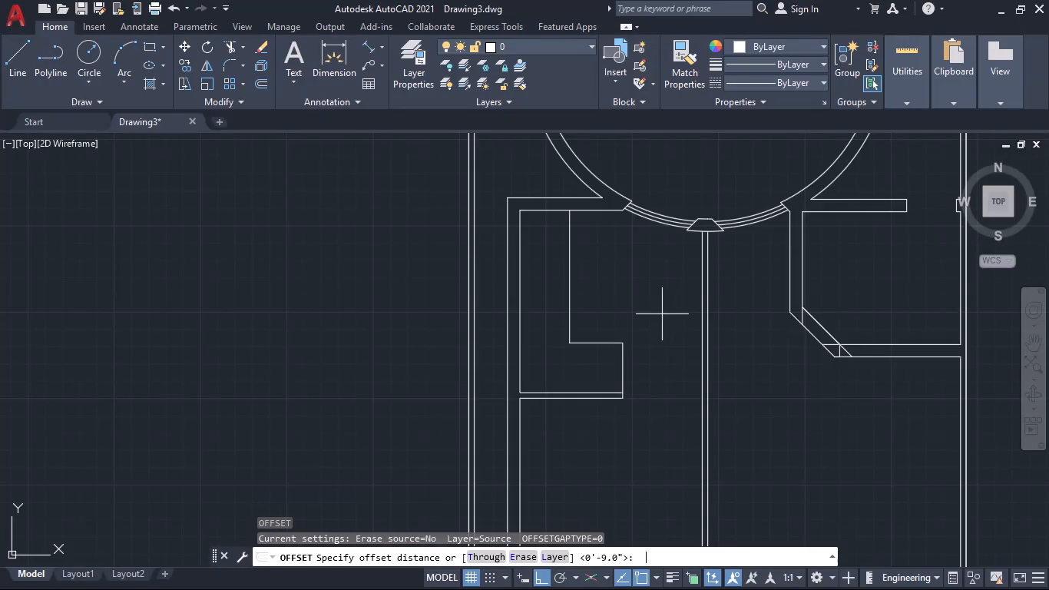
text(2")
key(BackSpace)
key(BackSpace)
text(1")
key(Return)
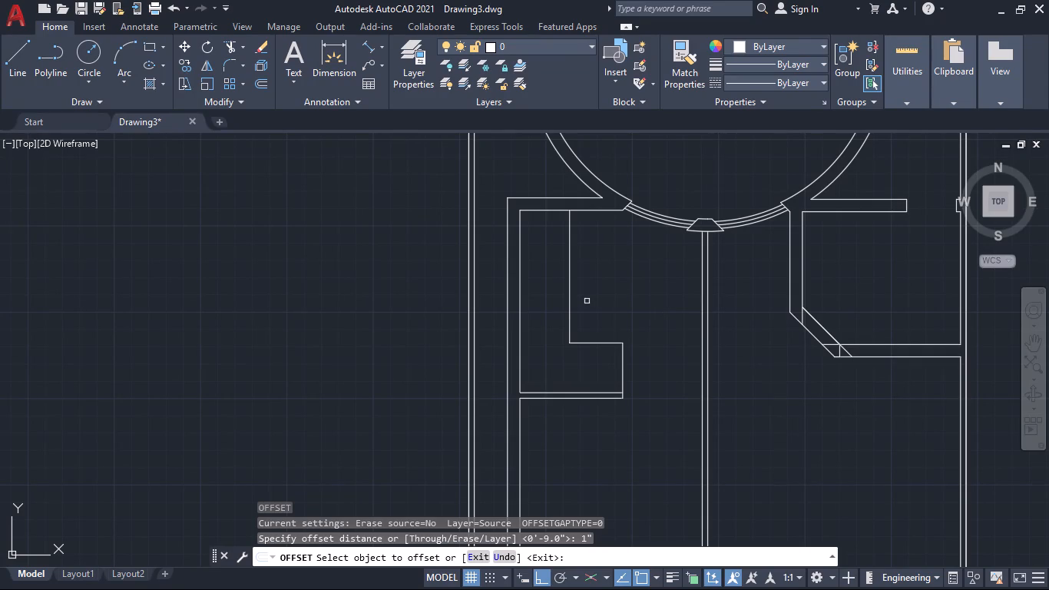
click(570, 306)
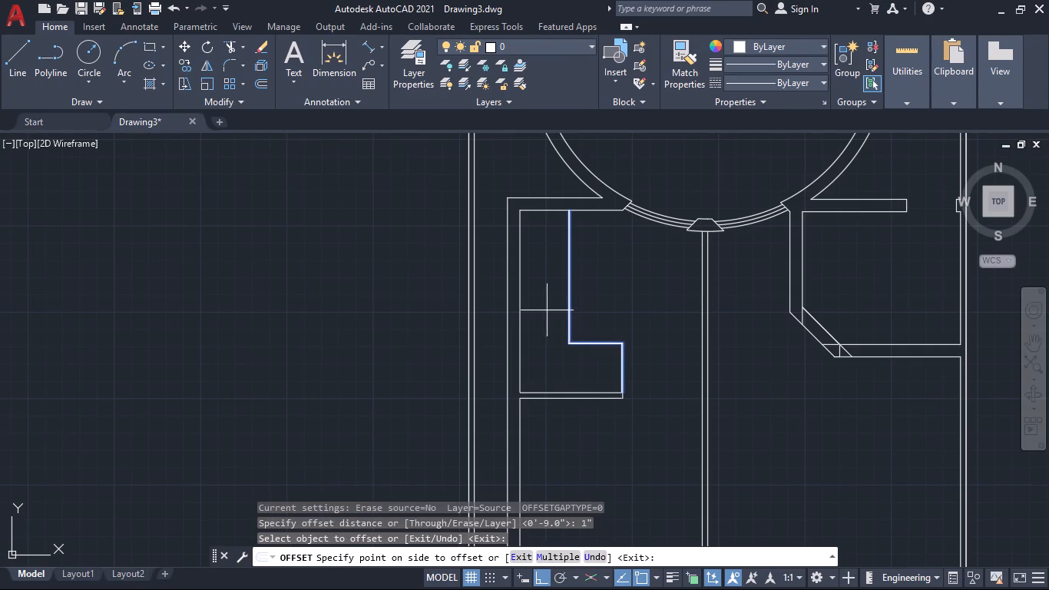
click(547, 310)
key(grave)
key(Escape)
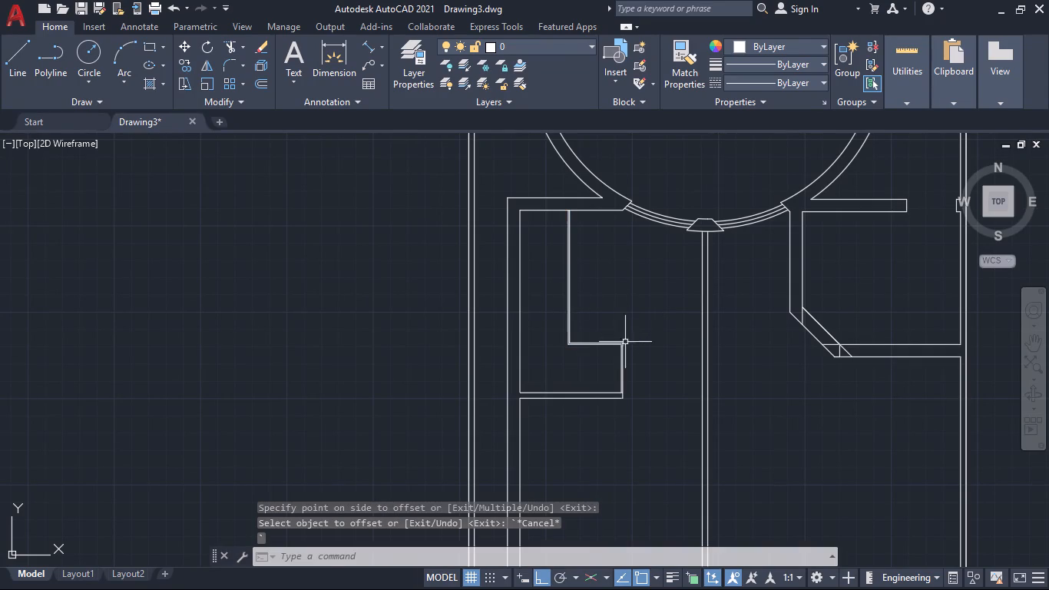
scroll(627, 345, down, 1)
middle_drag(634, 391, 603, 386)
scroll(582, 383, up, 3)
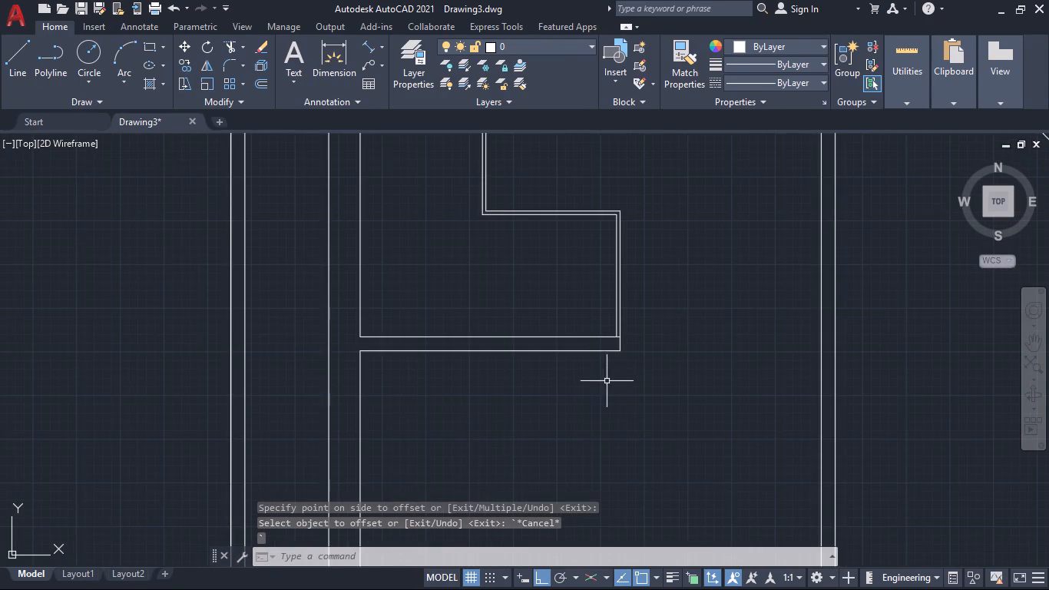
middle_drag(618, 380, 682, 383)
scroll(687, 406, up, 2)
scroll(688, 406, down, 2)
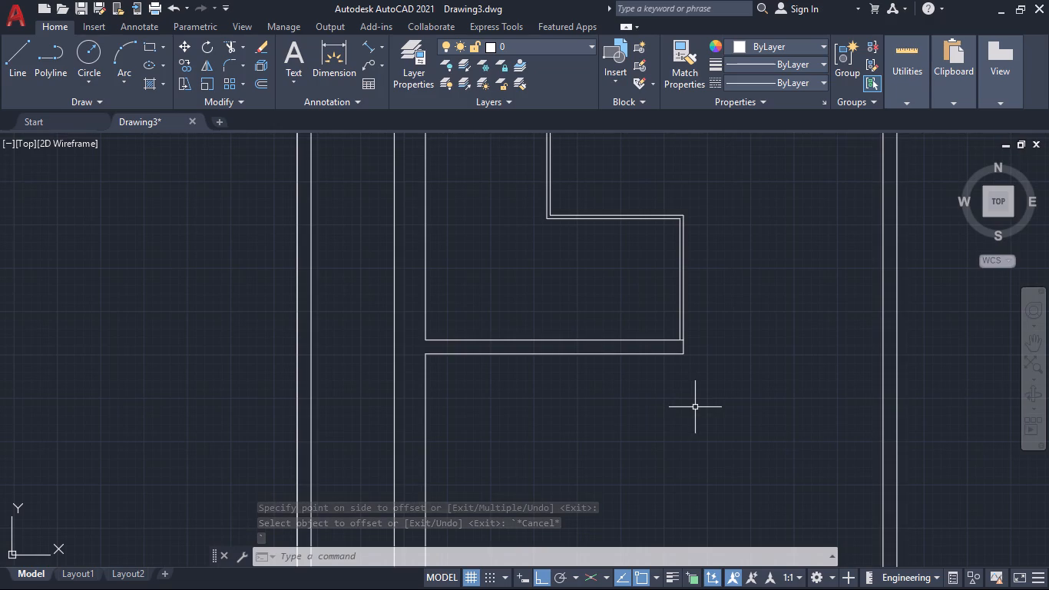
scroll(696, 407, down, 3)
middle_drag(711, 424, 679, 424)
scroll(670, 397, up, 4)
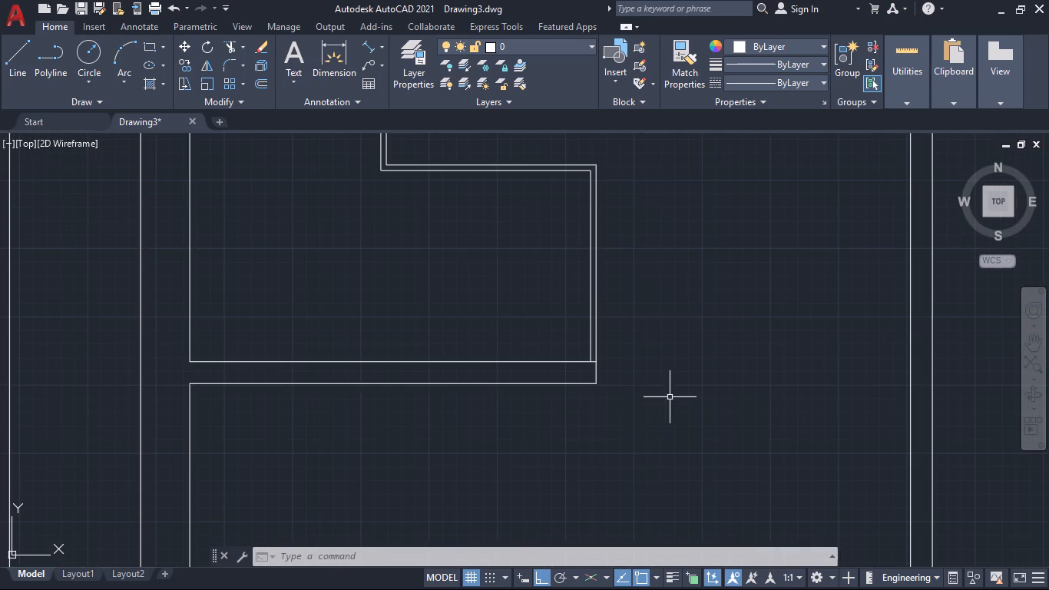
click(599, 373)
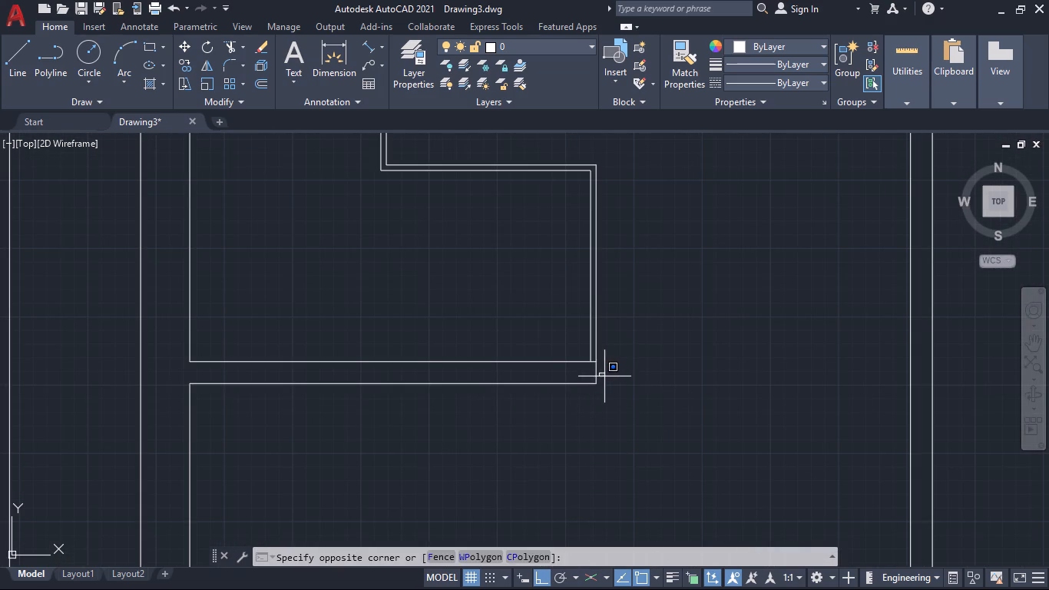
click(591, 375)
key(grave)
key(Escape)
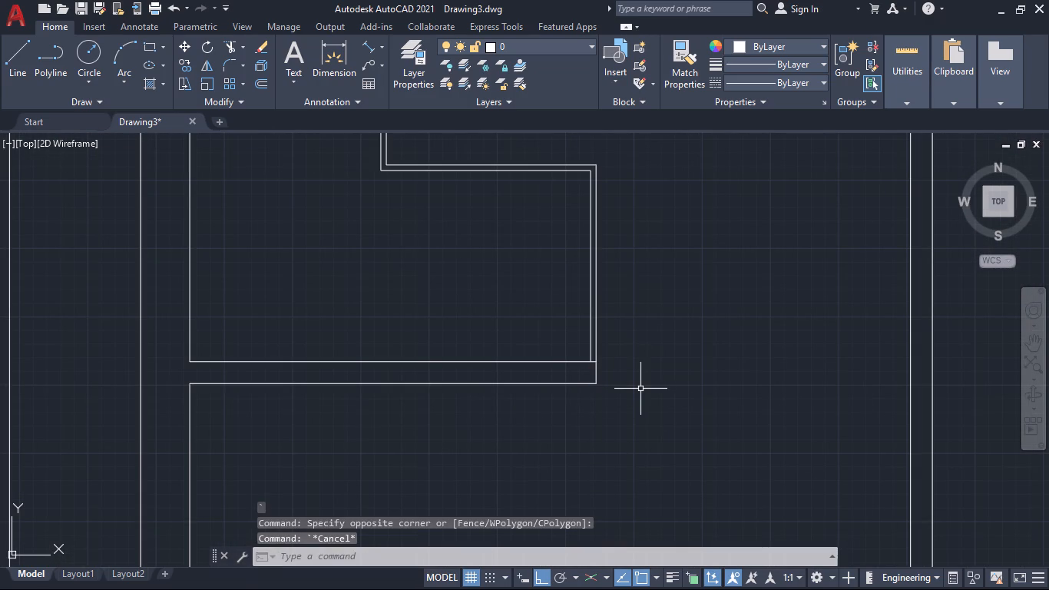
Offset the short partition's east end line 4" to the east.
key(o)
key(Return)
text(4")
key(Return)
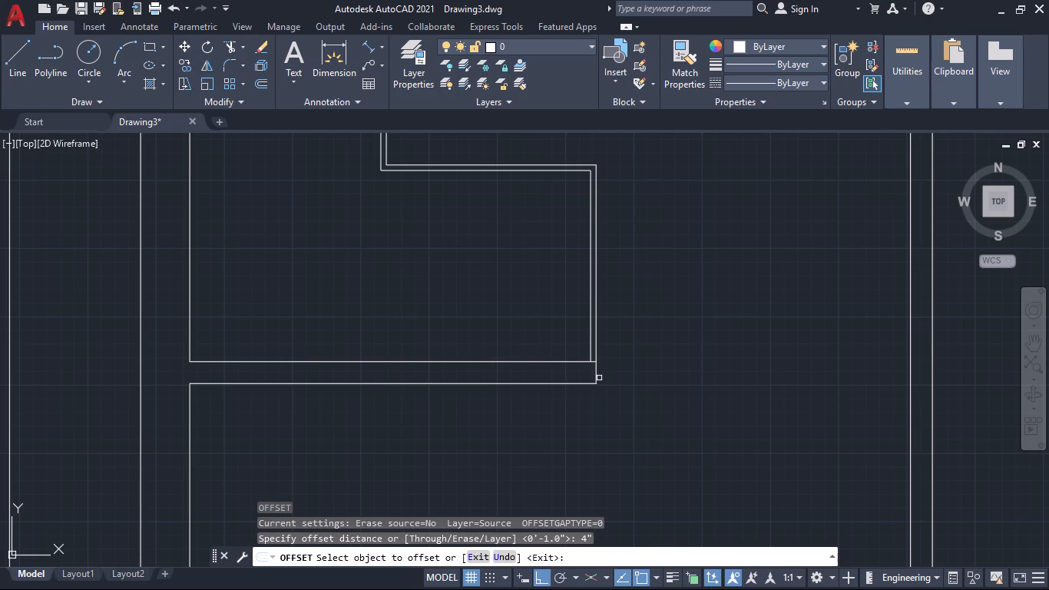
click(596, 376)
click(612, 372)
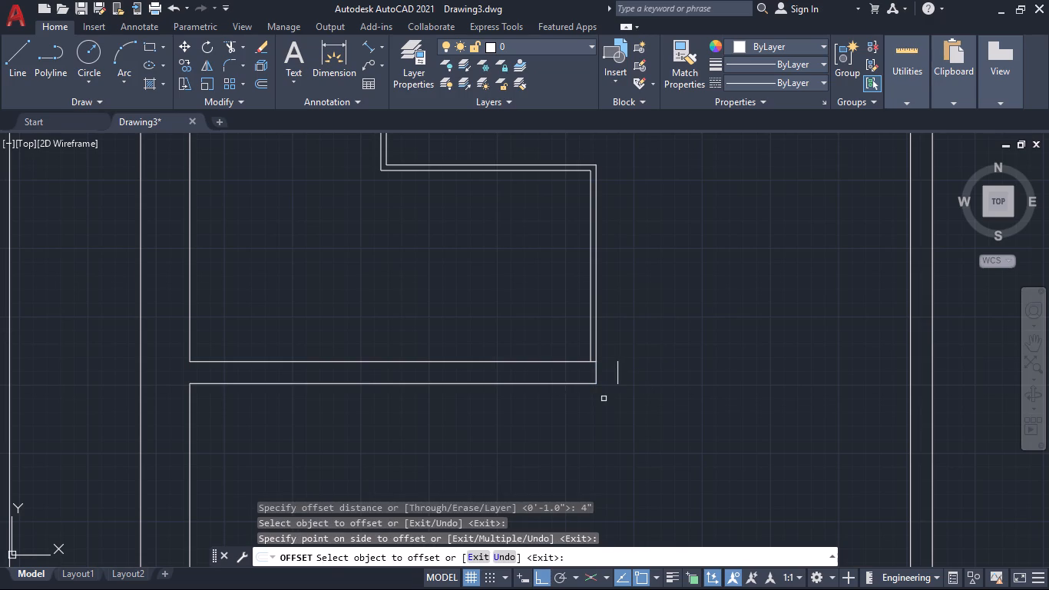
key(space)
Offset the 4" offset line a further 3' east to mark the opening's far side.
key(space)
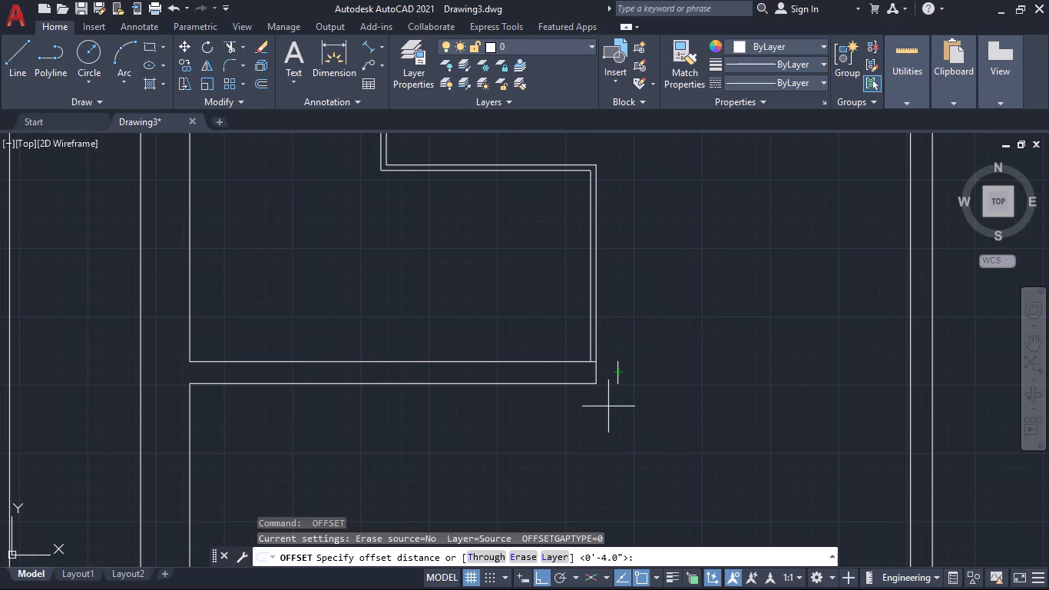
key(3)
key(apostrophe)
key(Return)
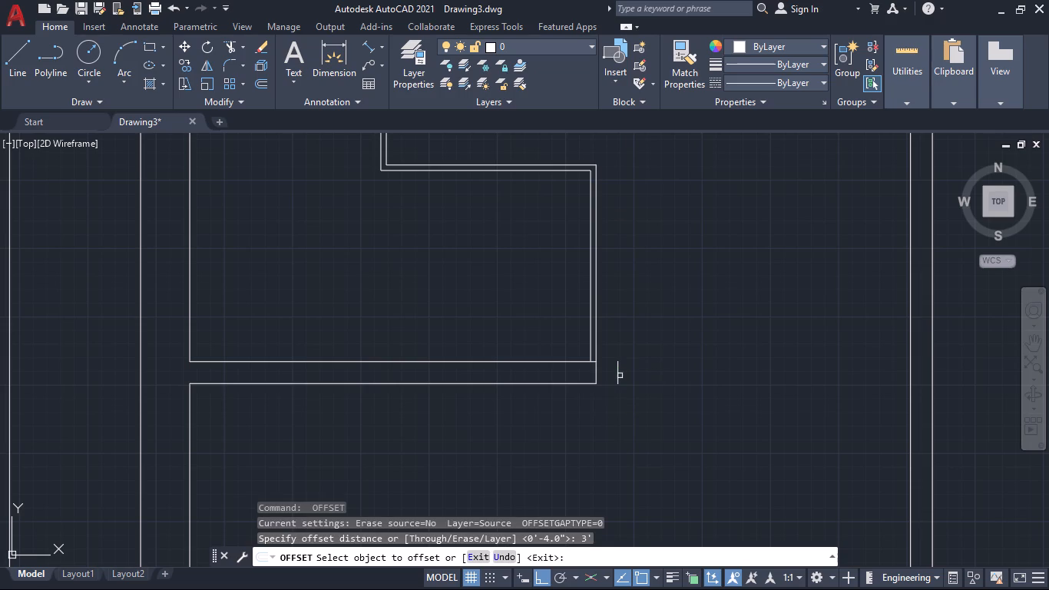
click(618, 376)
click(694, 379)
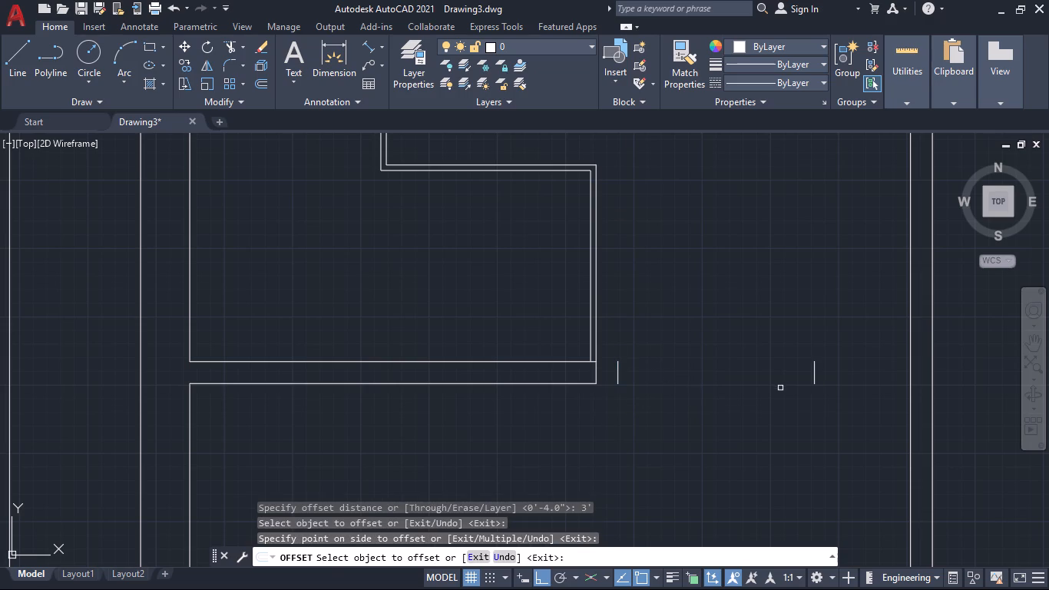
key(Escape)
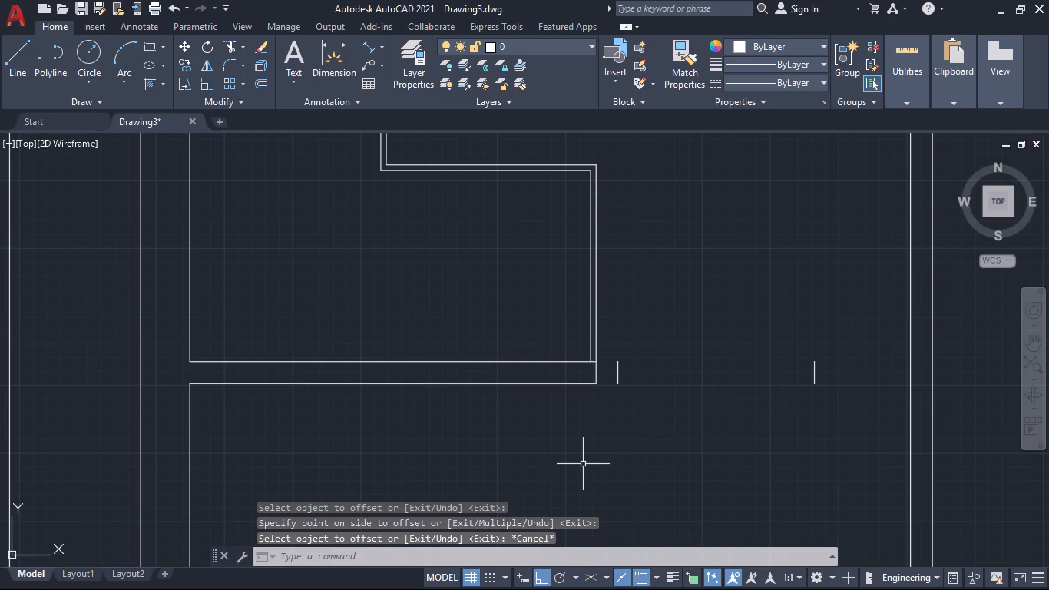
Extend both faces of the partition below the L-shaped outline eastward through the opening marks to the room's east wall.
text(tr)
key(Return)
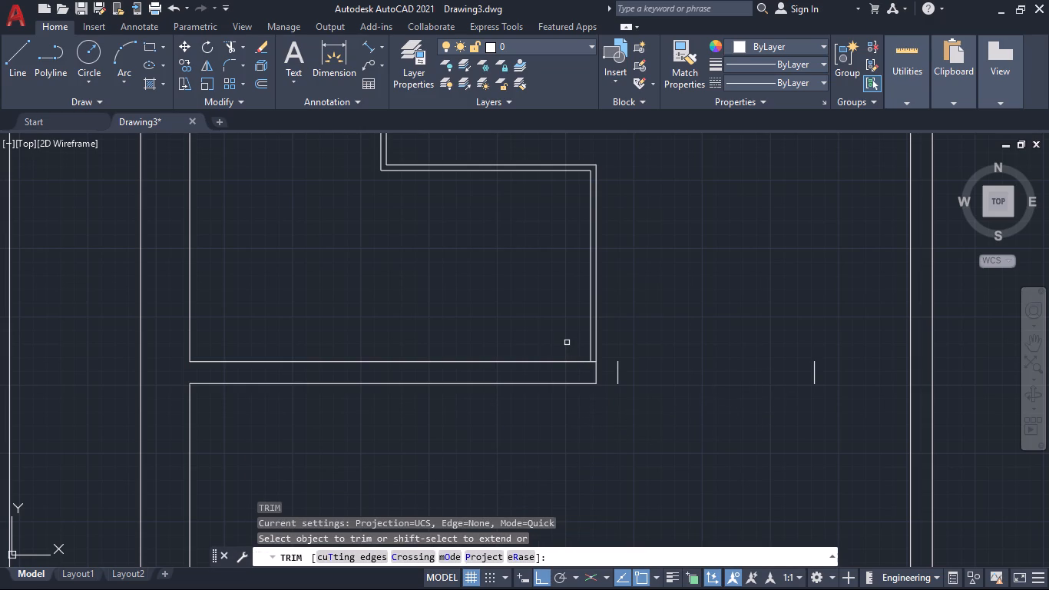
shift+click(572, 356)
shift+click(587, 366)
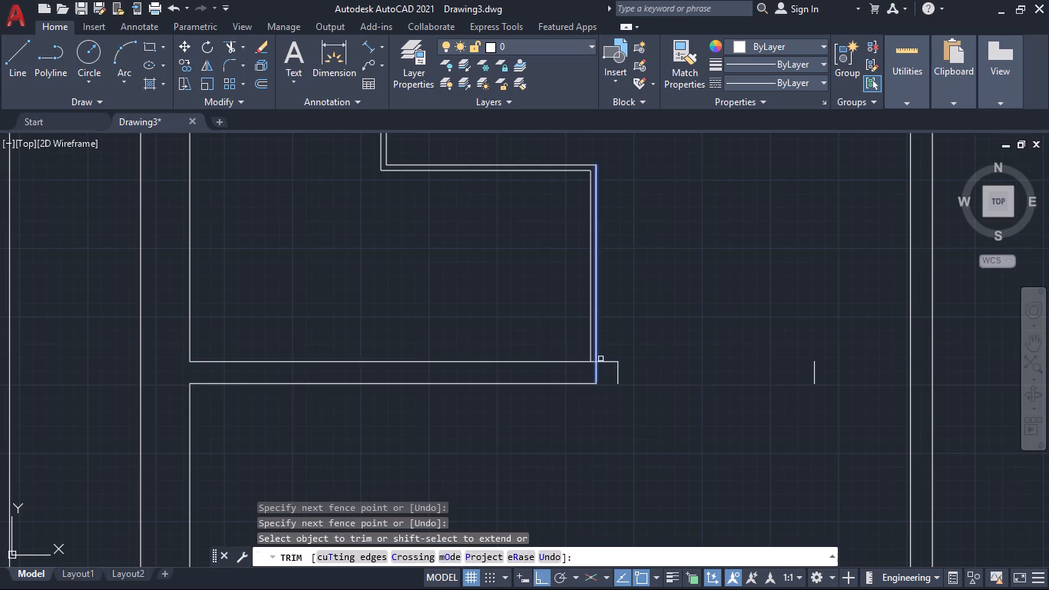
shift+click(607, 348)
shift+click(609, 375)
shift+click(707, 326)
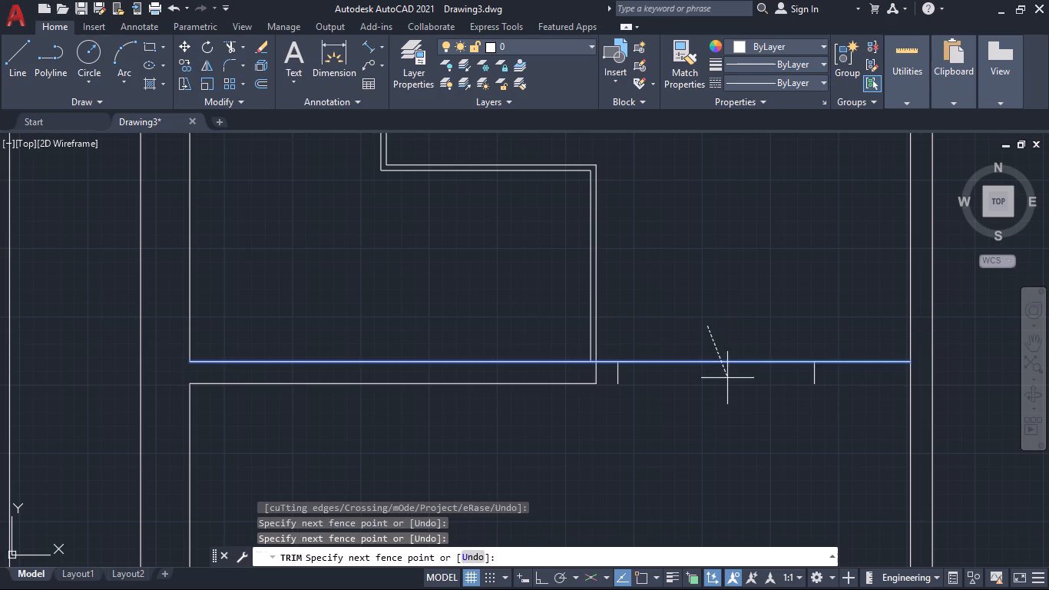
shift+click(729, 378)
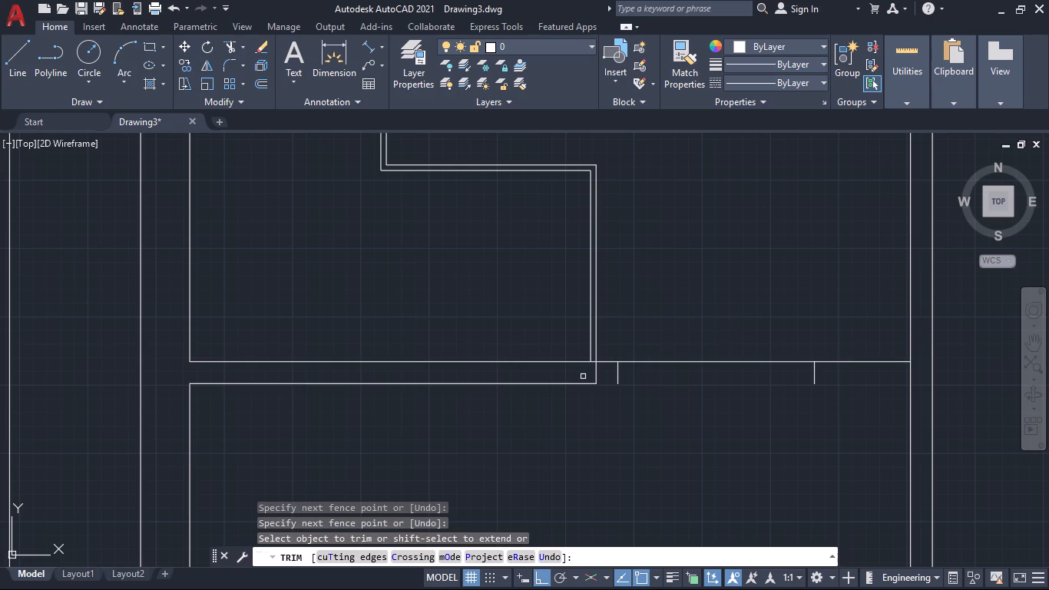
shift+click(574, 375)
shift+click(587, 393)
shift+click(603, 376)
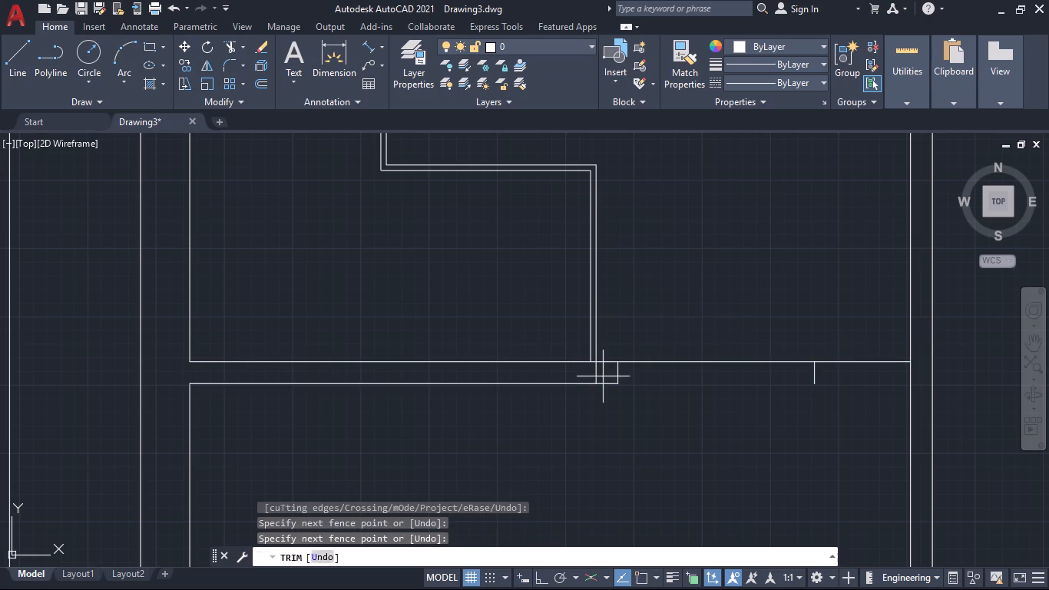
shift+click(612, 395)
shift+click(724, 373)
shift+click(756, 401)
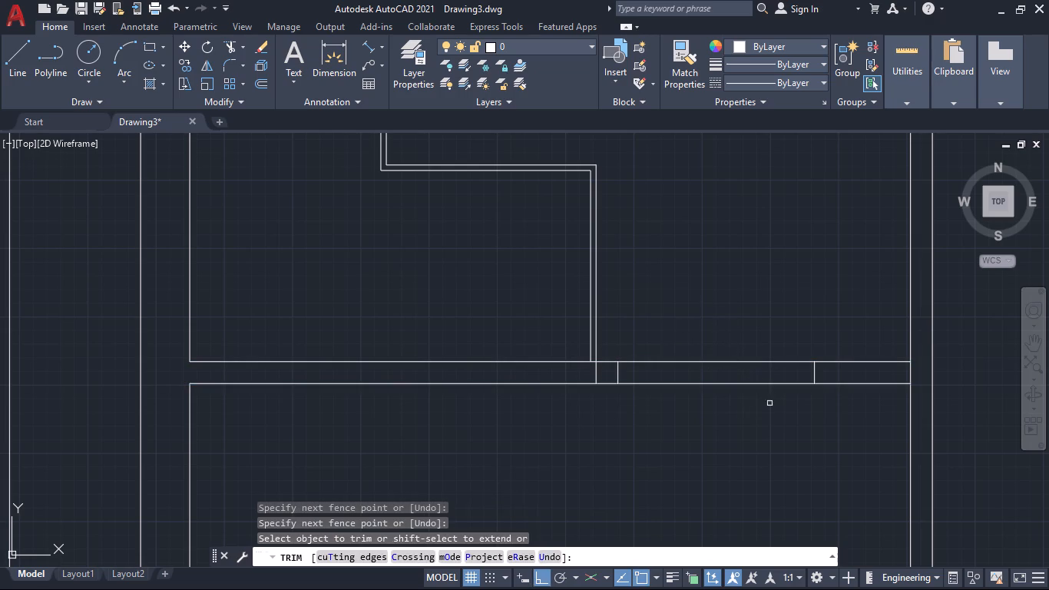
Trim both partition lines between the two opening marks to cut the 3' doorway.
click(749, 342)
click(760, 430)
Trim the leftover line segments inside the partition at its junctions with the stepped wall and the room's east wall.
scroll(604, 389, up, 1)
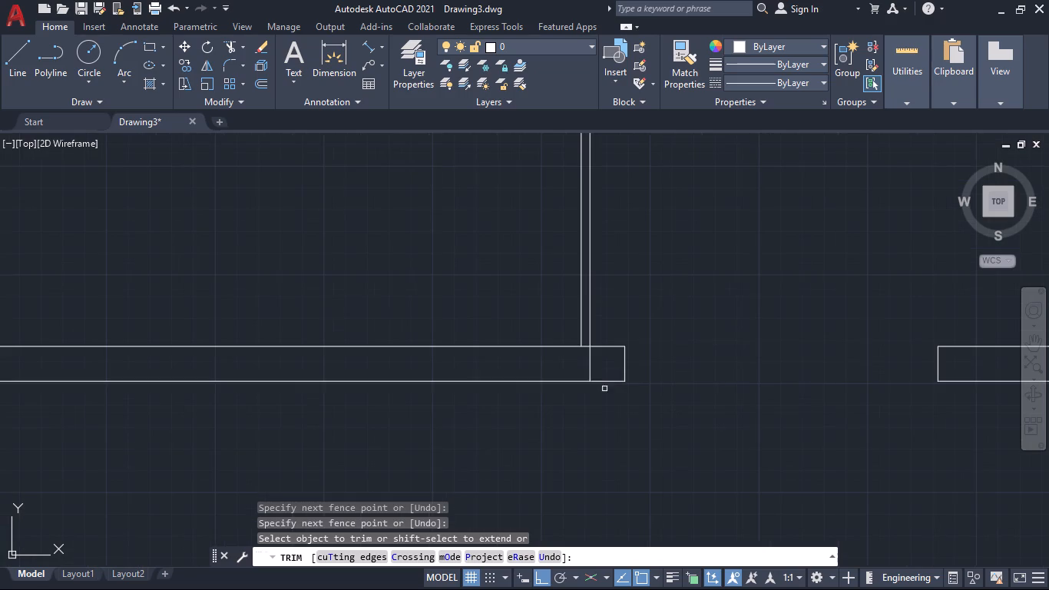
click(596, 363)
click(580, 360)
scroll(624, 373, down, 2)
middle_drag(715, 442, 627, 465)
scroll(723, 398, up, 2)
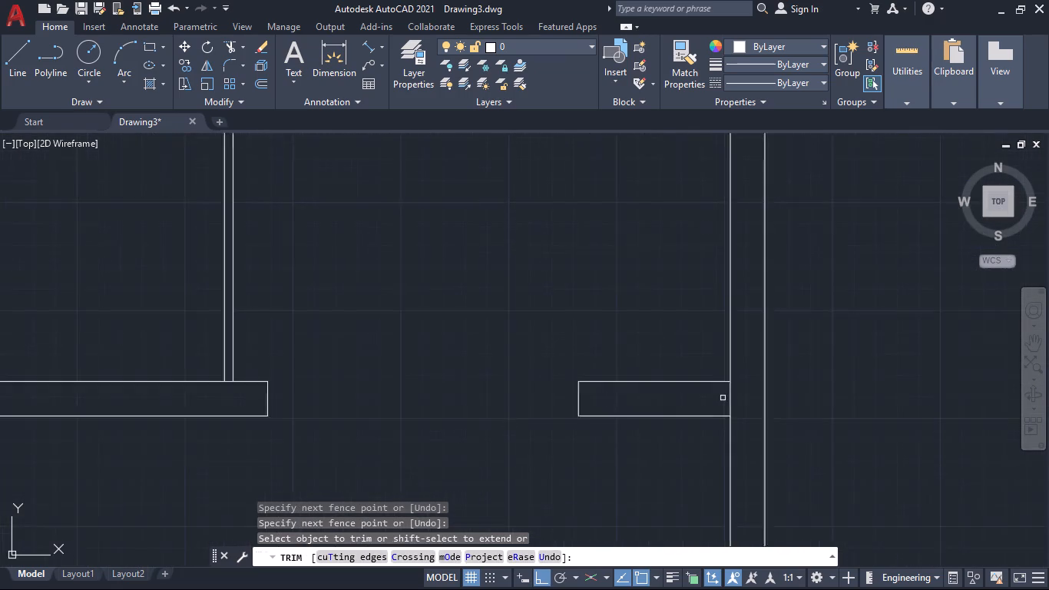
scroll(723, 398, up, 2)
click(723, 397)
click(737, 396)
Offset the east end line of the southern room's horizontal partition 3" to the west.
scroll(765, 396, down, 5)
scroll(733, 452, down, 2)
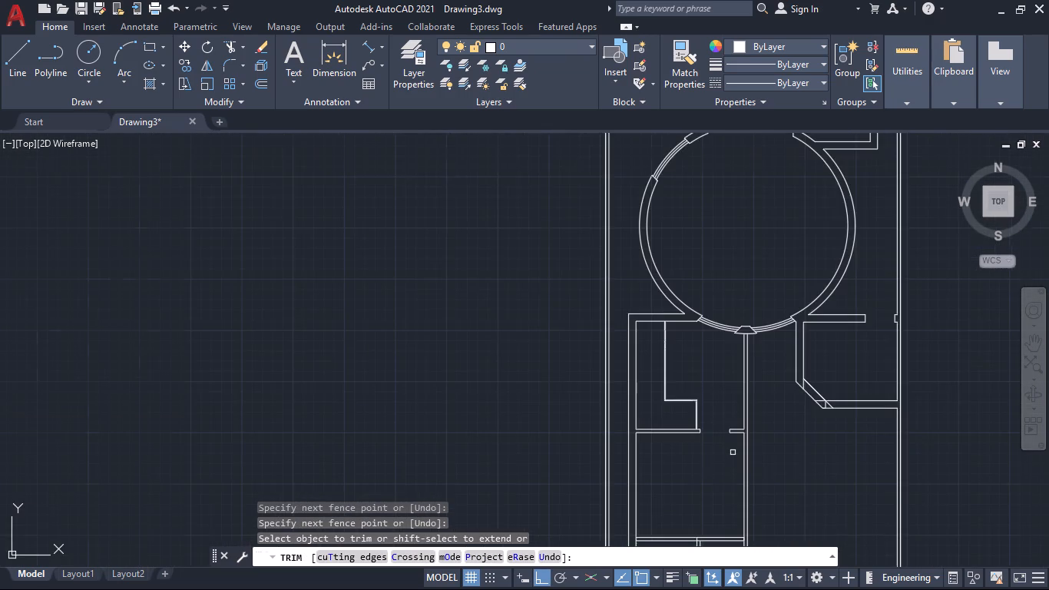
middle_drag(726, 462, 710, 375)
scroll(664, 408, up, 2)
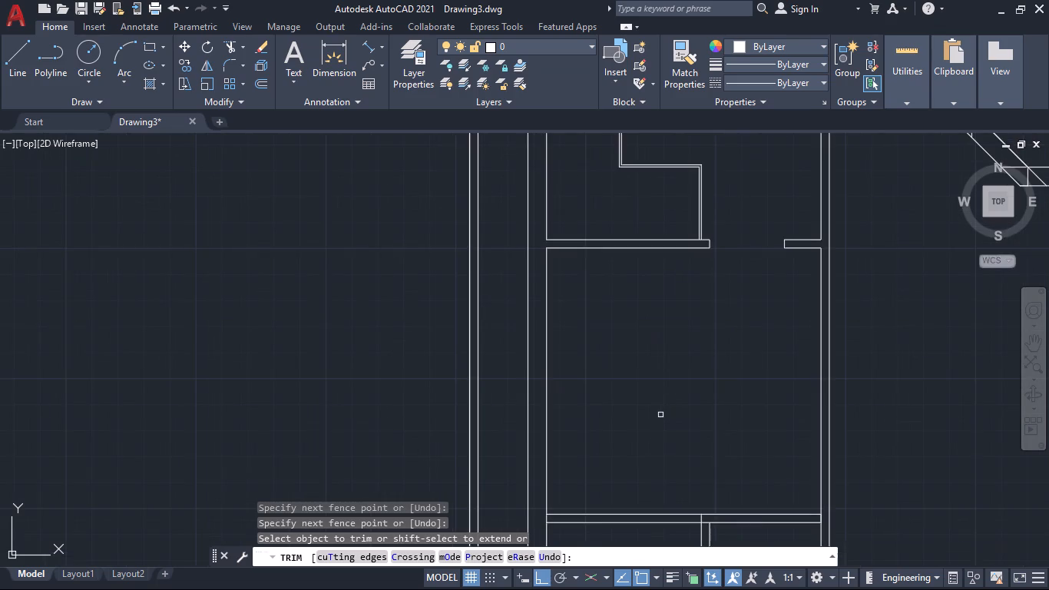
middle_drag(659, 419, 613, 270)
middle_drag(710, 439, 663, 378)
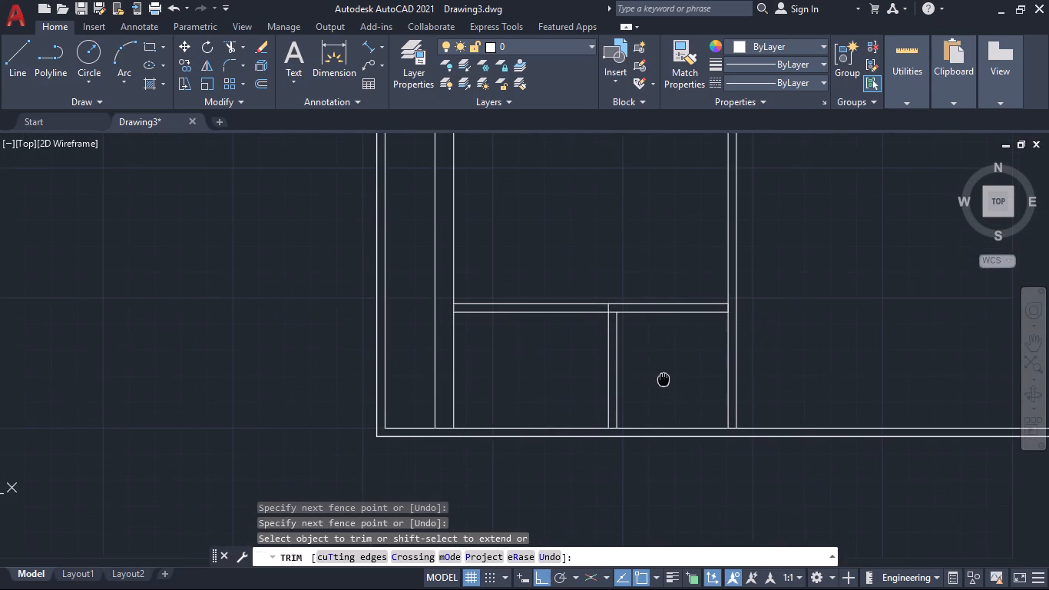
middle_drag(663, 378, 663, 379)
scroll(671, 333, up, 1)
middle_drag(671, 332, 614, 378)
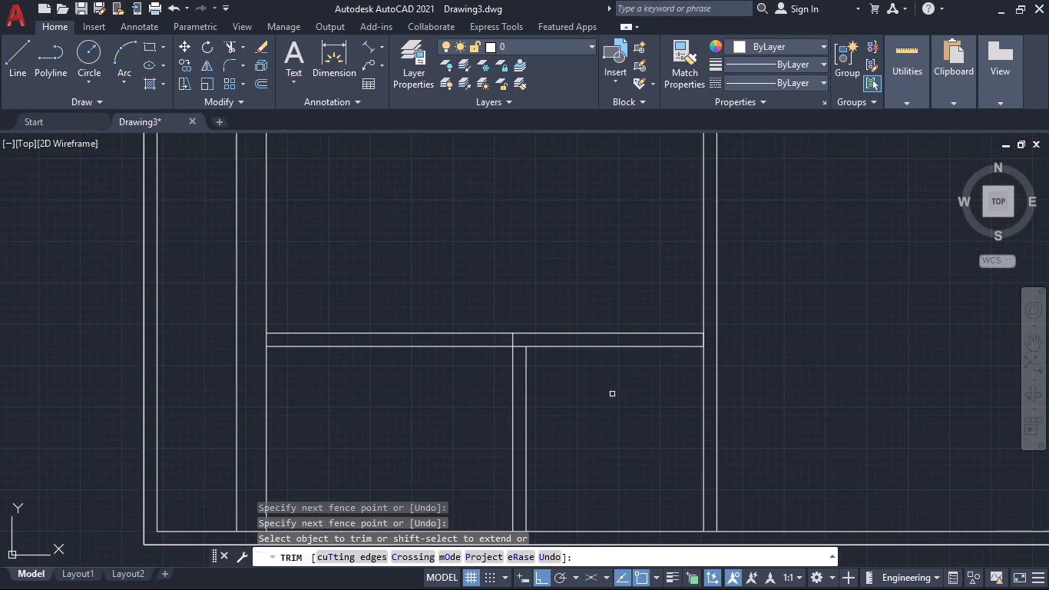
key(Escape)
key(o)
key(Return)
key(3)
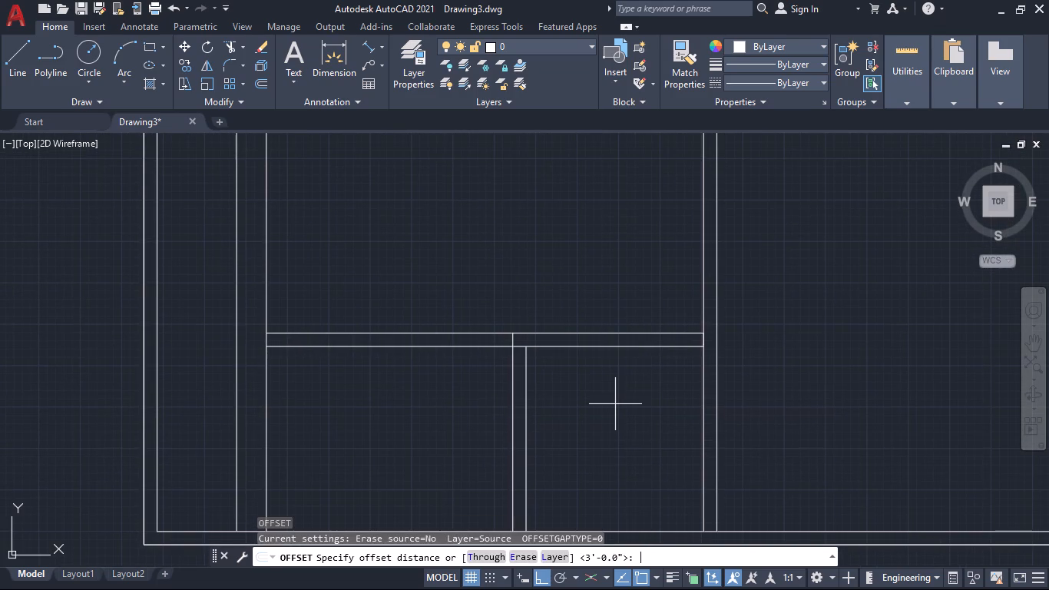
key(apostrophe)
key(BackSpace)
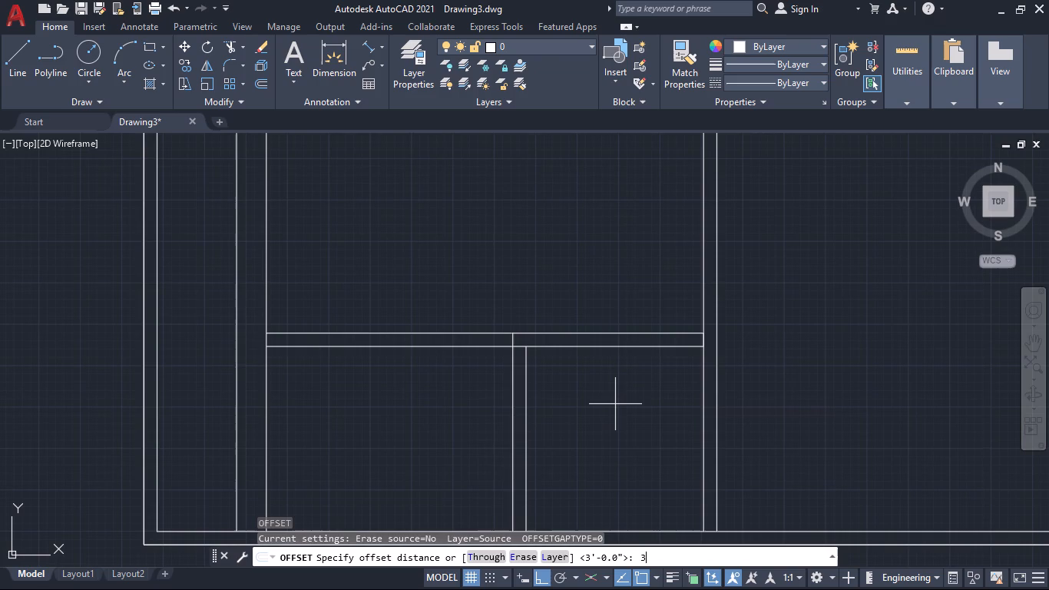
key(shift+quotedbl)
key(Return)
scroll(685, 343, up, 2)
click(730, 337)
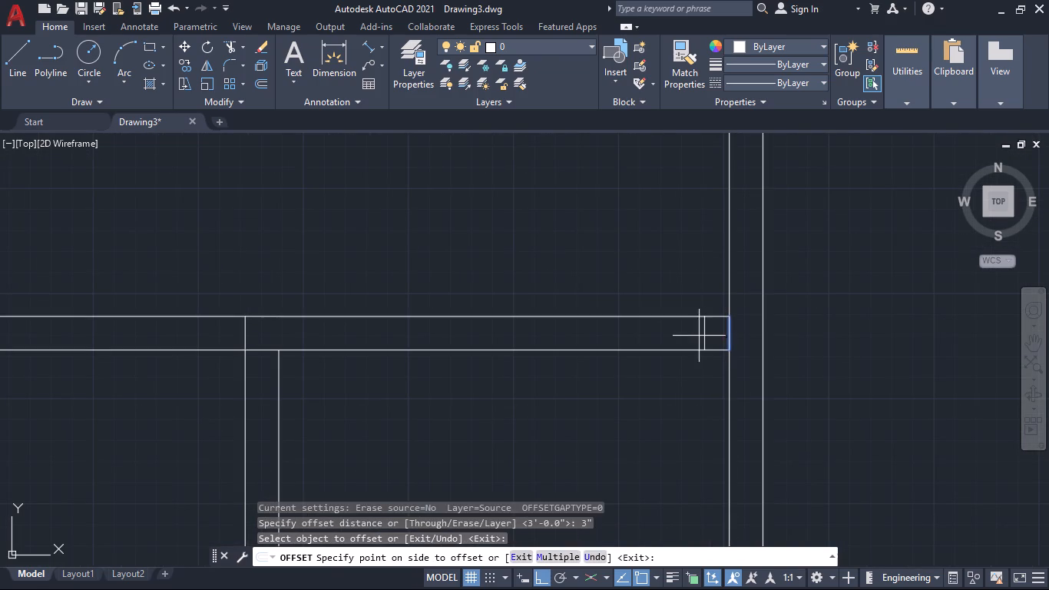
click(687, 335)
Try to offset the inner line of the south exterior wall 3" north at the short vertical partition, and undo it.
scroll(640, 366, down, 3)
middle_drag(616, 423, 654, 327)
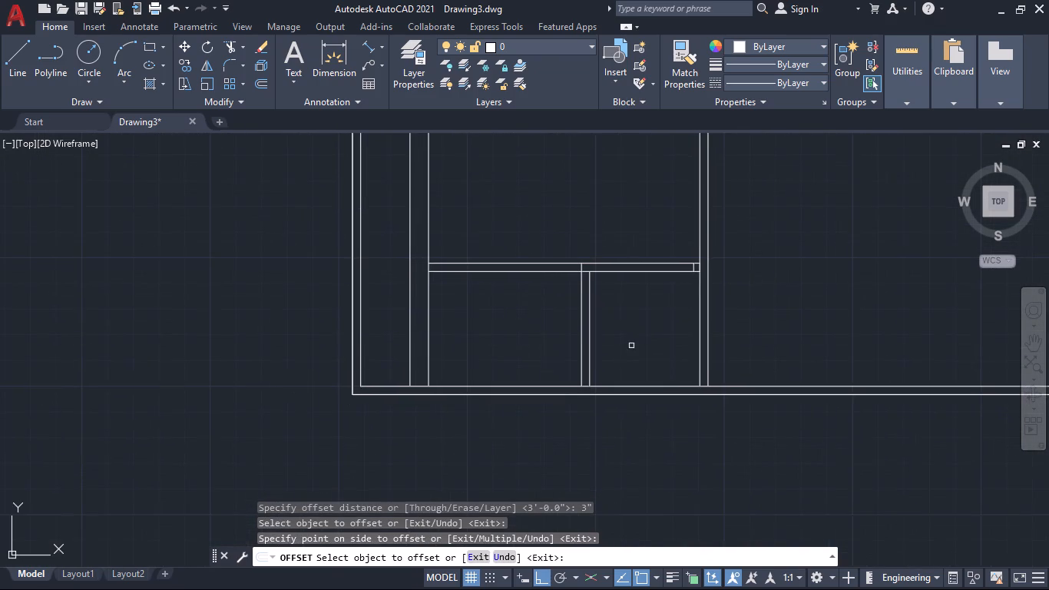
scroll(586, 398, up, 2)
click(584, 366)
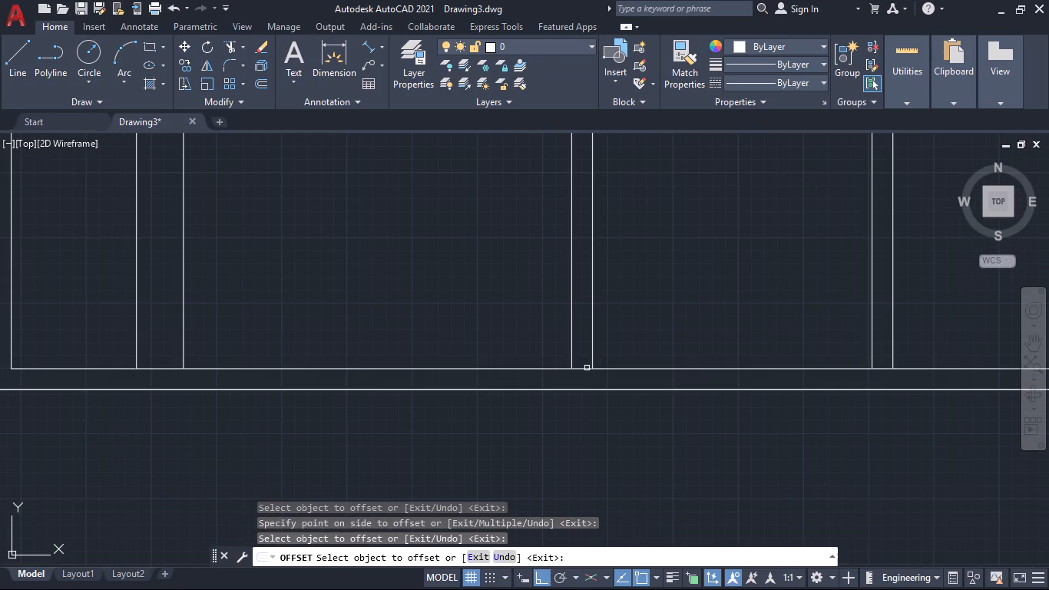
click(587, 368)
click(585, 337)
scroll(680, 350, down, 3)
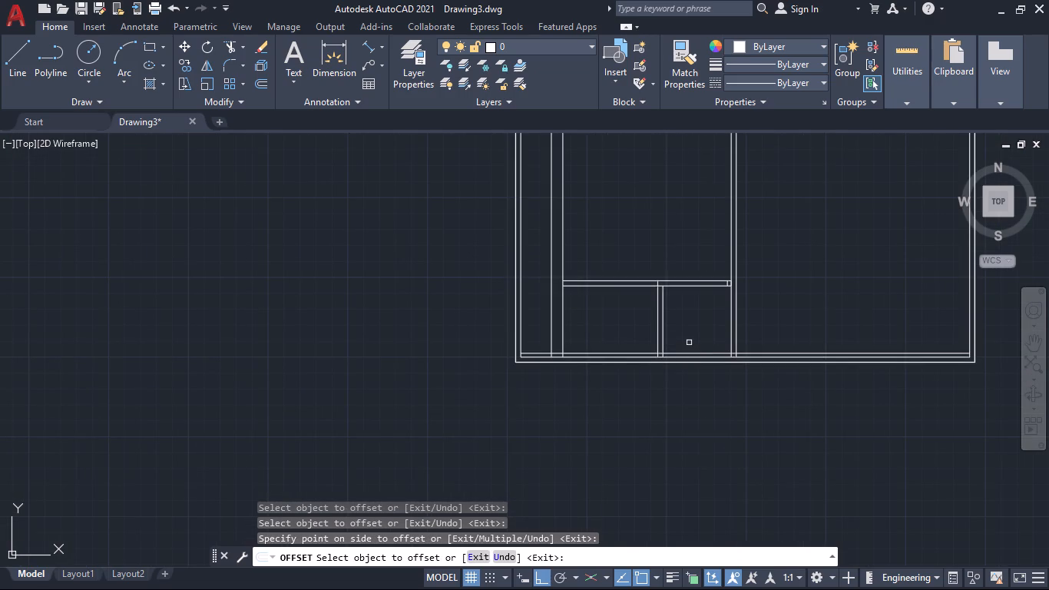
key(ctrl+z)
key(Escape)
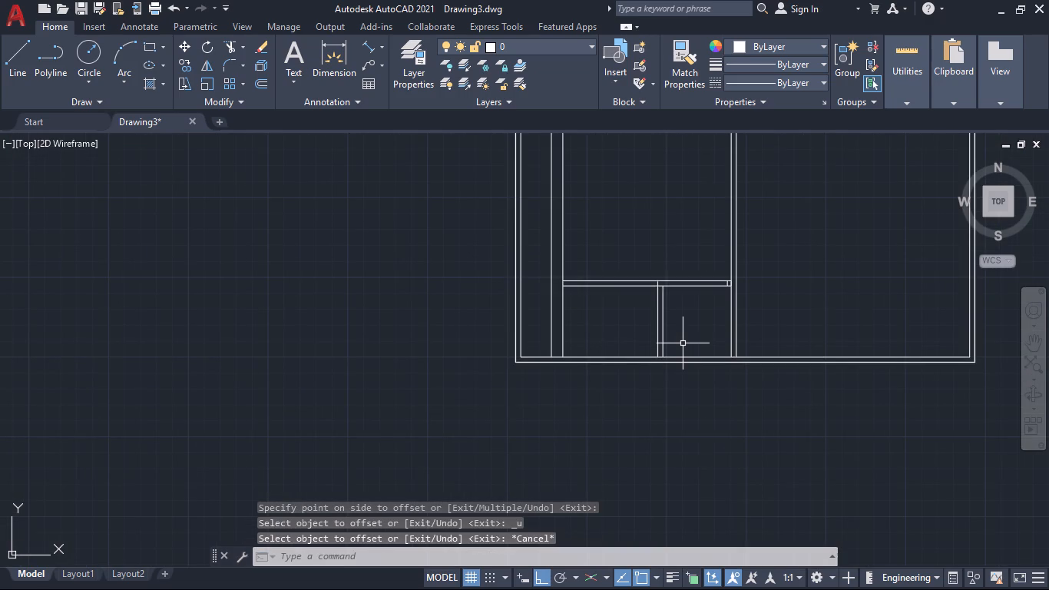
Break the south exterior wall's inner line at both faces of the short vertical partition.
text(brea)
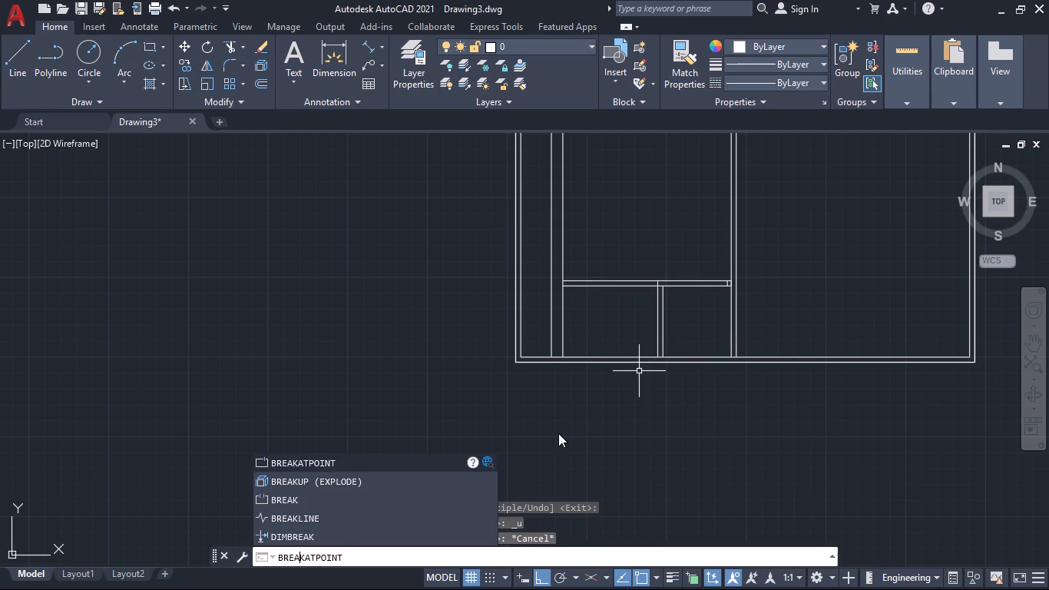
click(359, 458)
scroll(670, 390, up, 2)
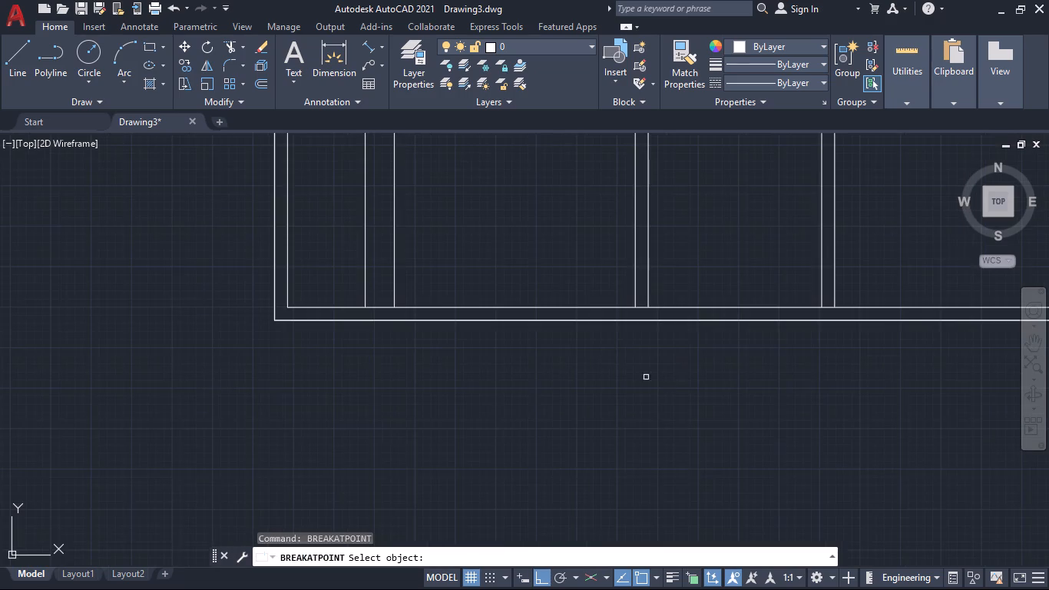
middle_drag(613, 375, 527, 513)
scroll(568, 443, up, 1)
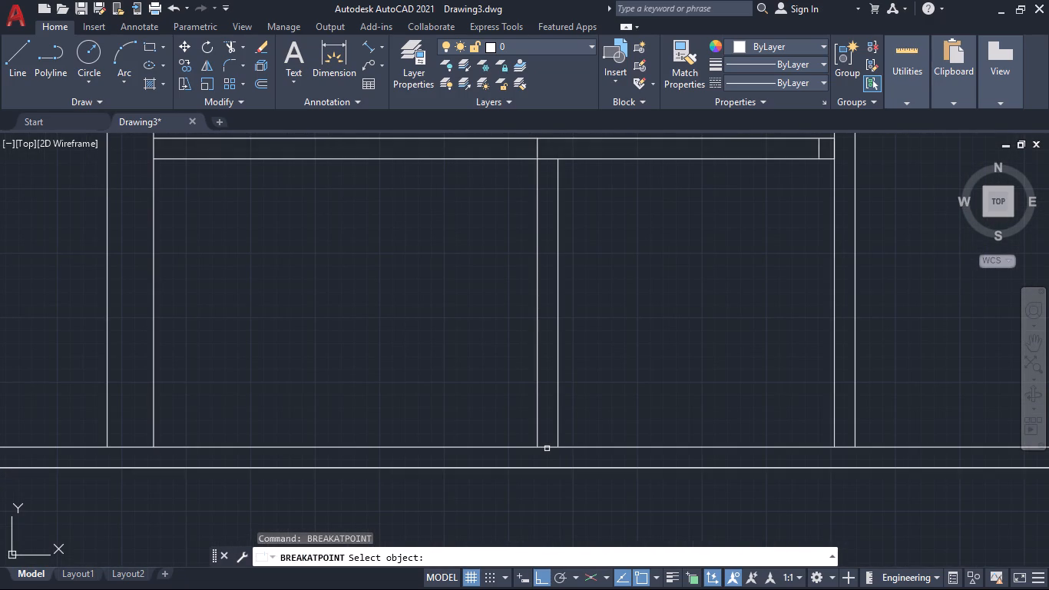
click(546, 449)
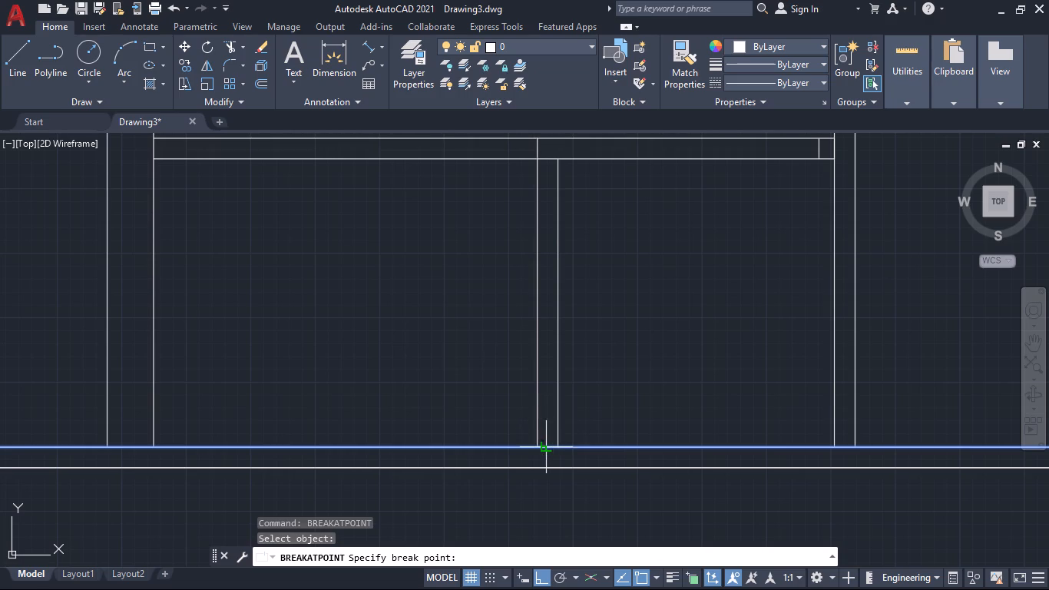
click(537, 446)
key(space)
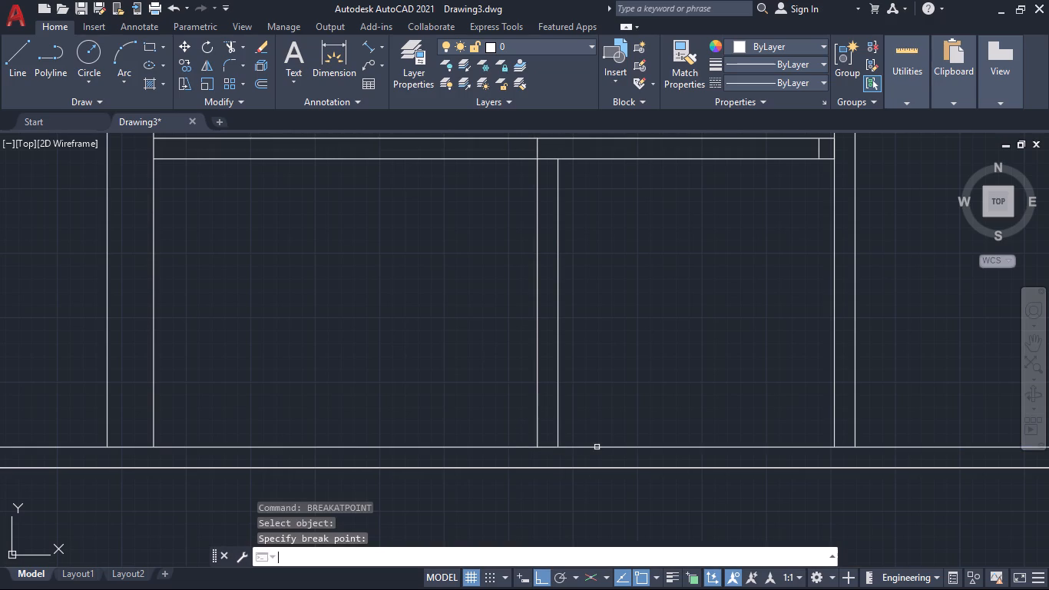
click(597, 447)
click(594, 446)
click(561, 444)
key(space)
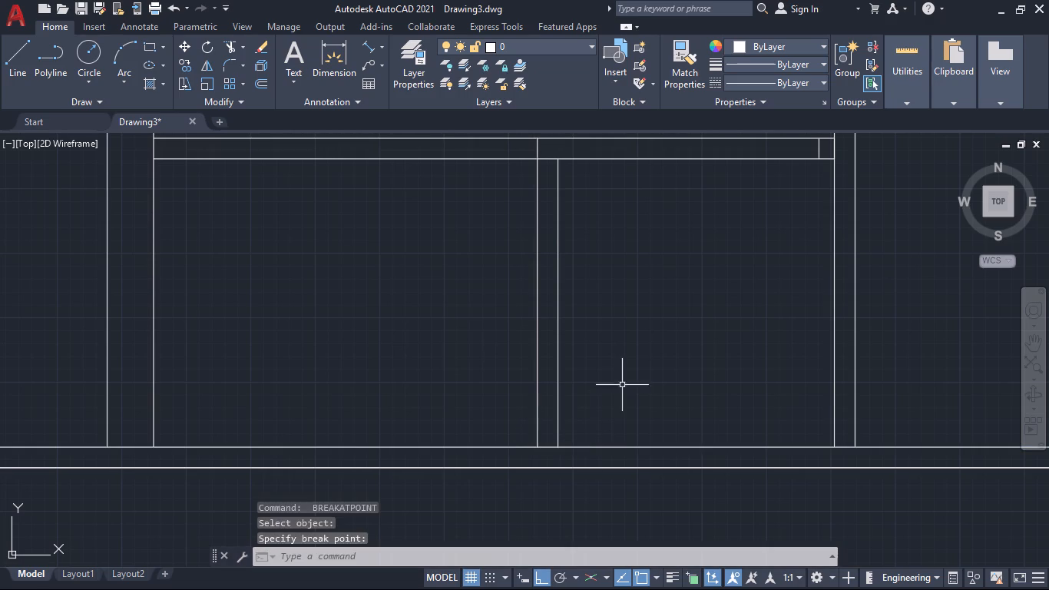
scroll(670, 386, down, 1)
middle_drag(687, 374, 585, 464)
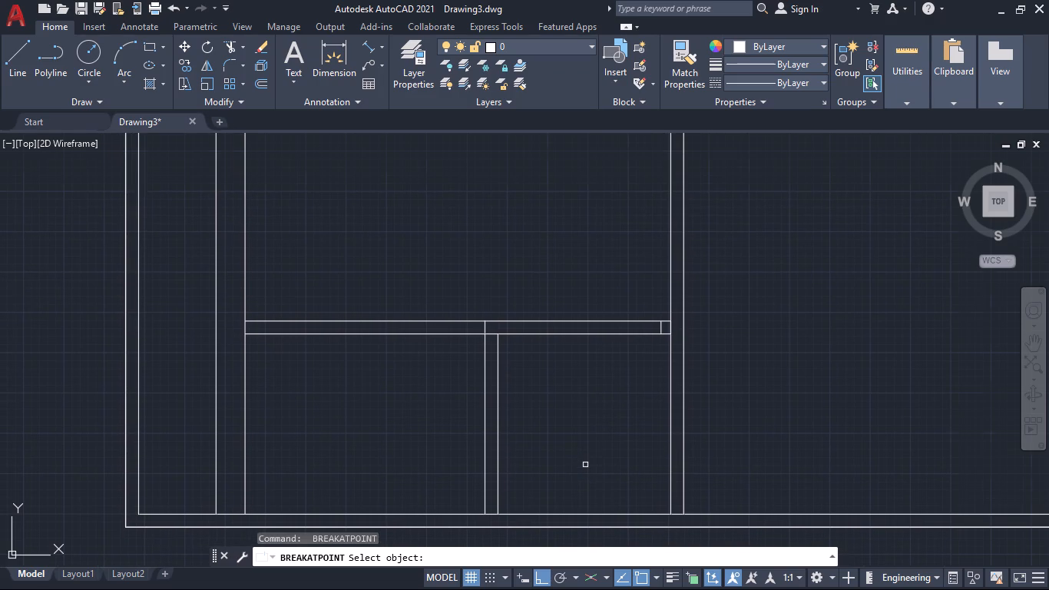
key(Escape)
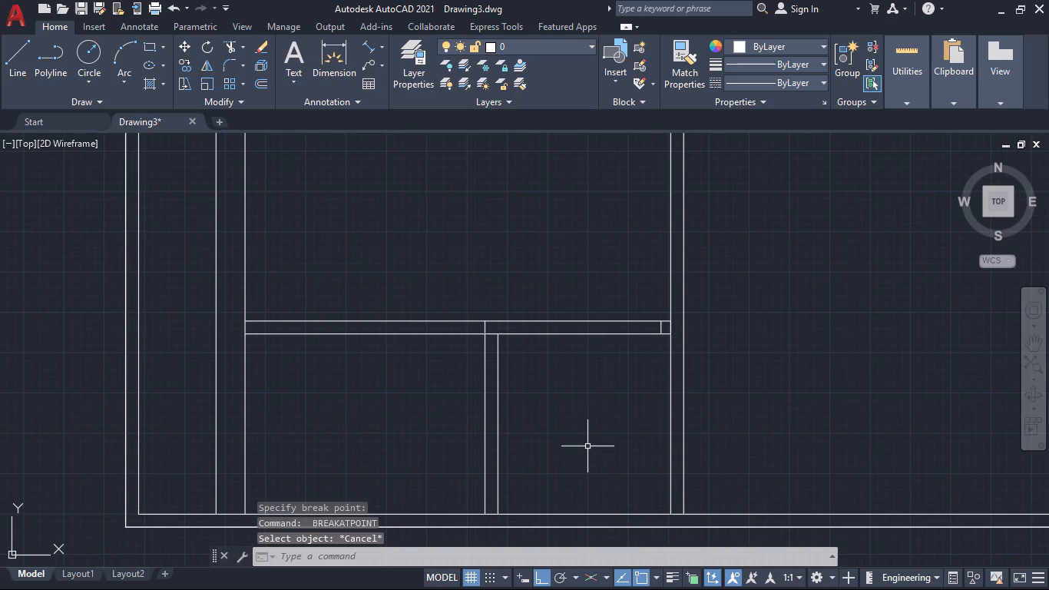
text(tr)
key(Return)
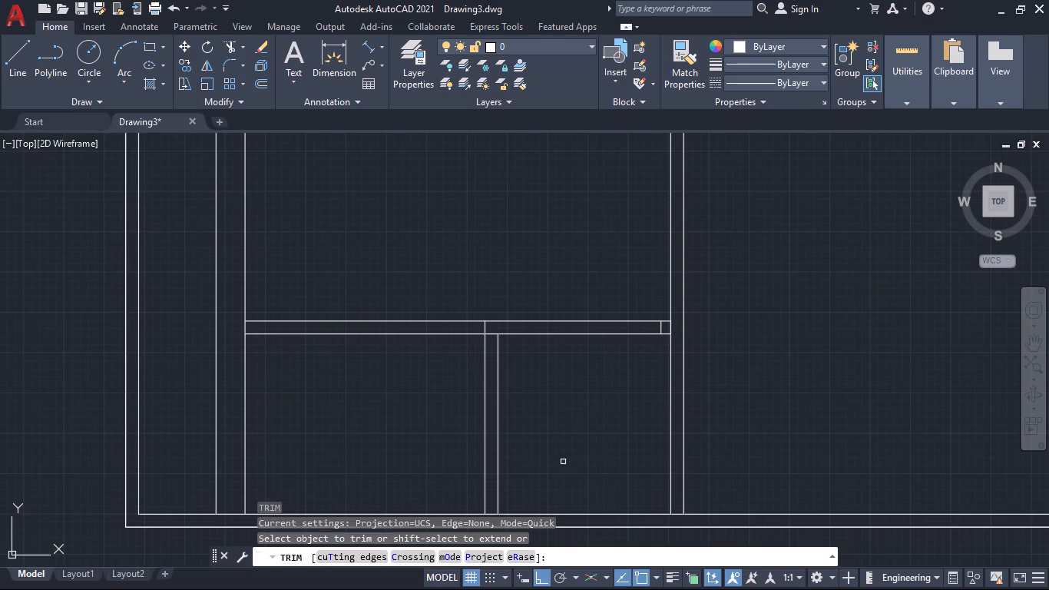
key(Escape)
Offset the broken wall segment at the vertical partition's south end 3" to the north.
key(o)
key(Return)
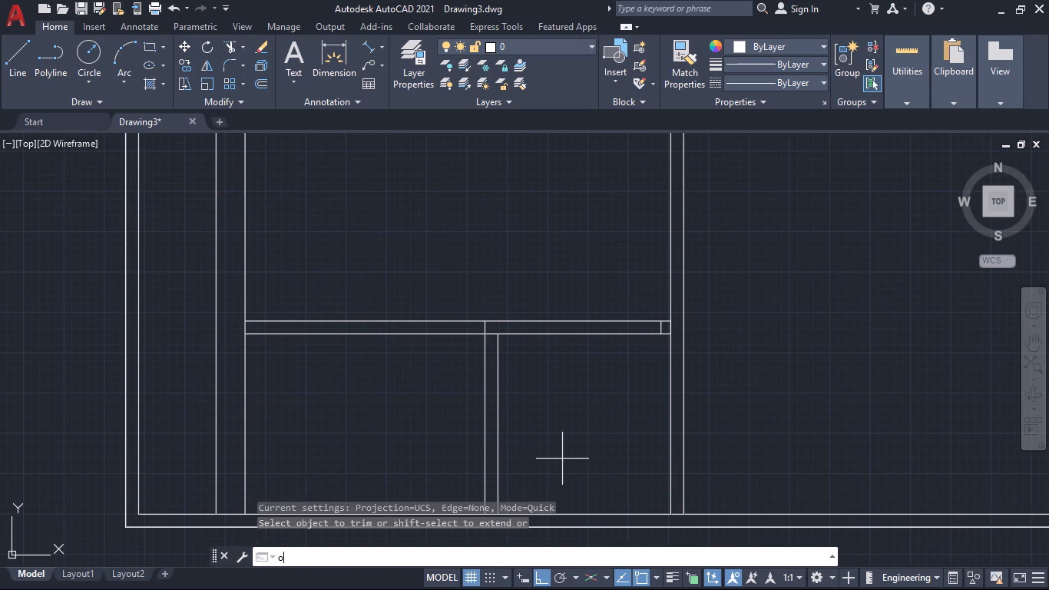
key(3)
key(shift+quotedbl)
key(Return)
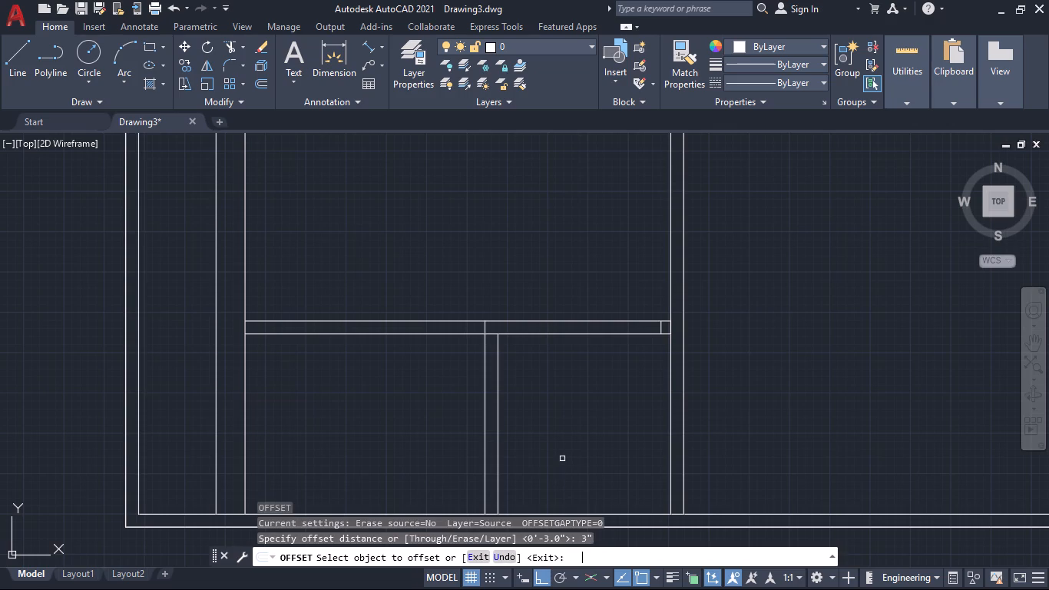
middle_drag(552, 477, 586, 362)
scroll(544, 391, up, 2)
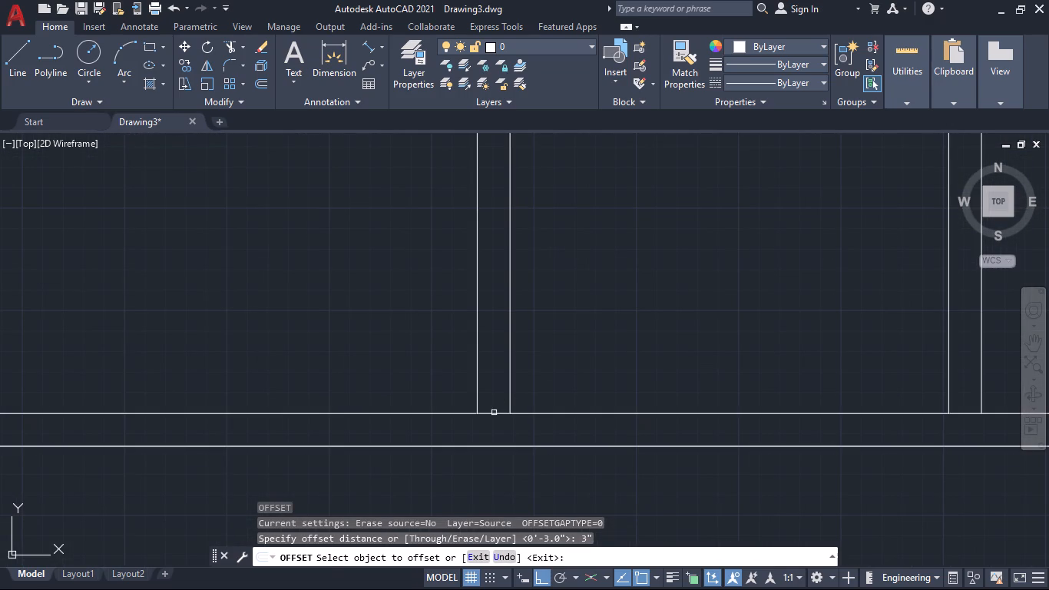
click(494, 413)
click(510, 339)
scroll(604, 353, down, 2)
key(space)
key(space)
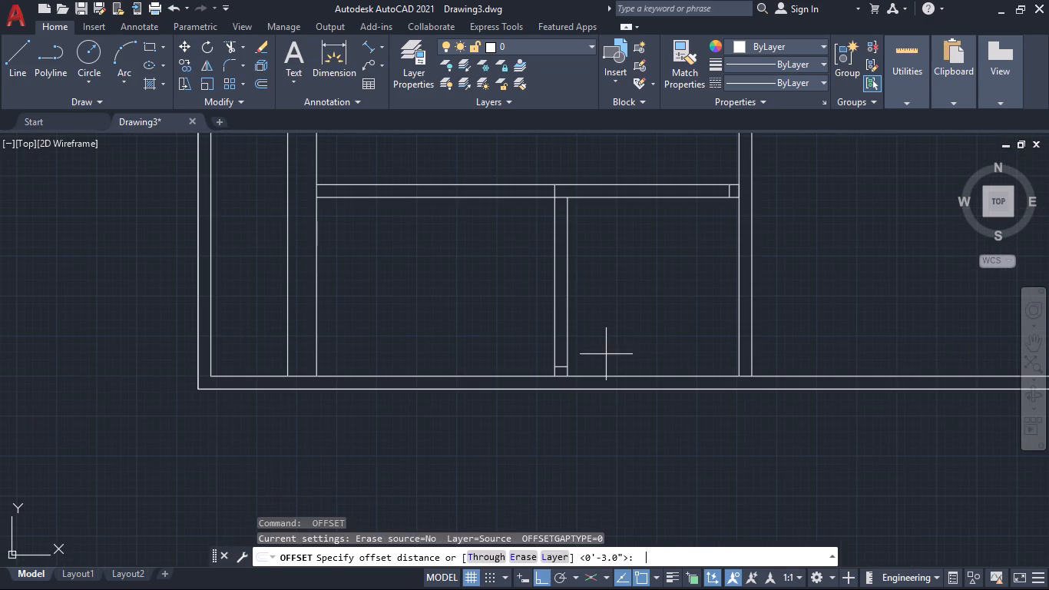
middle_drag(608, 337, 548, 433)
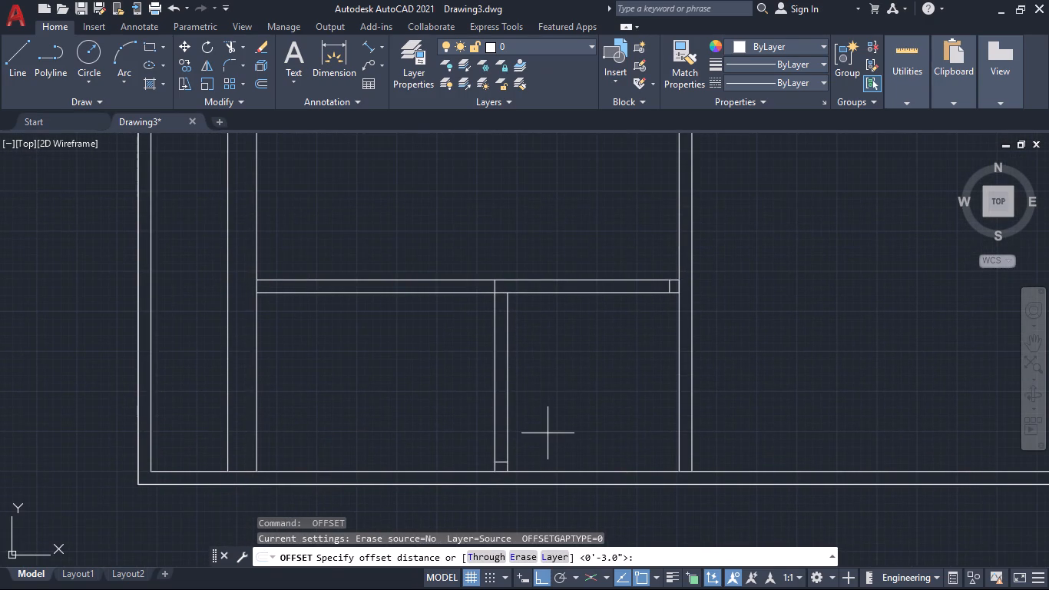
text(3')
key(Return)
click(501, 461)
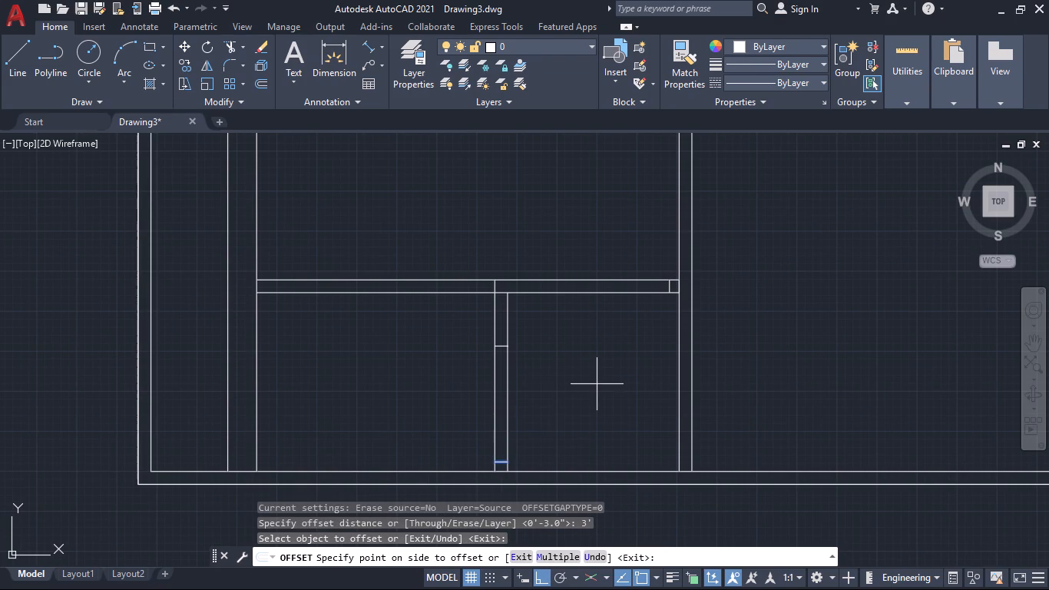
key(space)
Offset the jamb line at the short vertical partition's south end 2'6" to the north.
key(space)
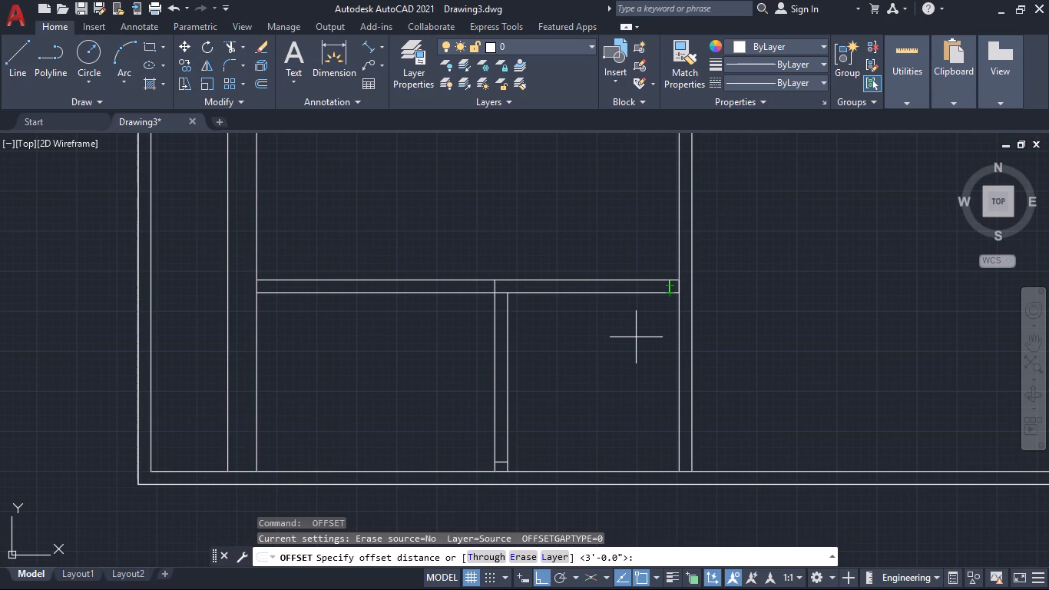
text(2')
text(5")
key(BackSpace)
key(BackSpace)
text(6")
key(Return)
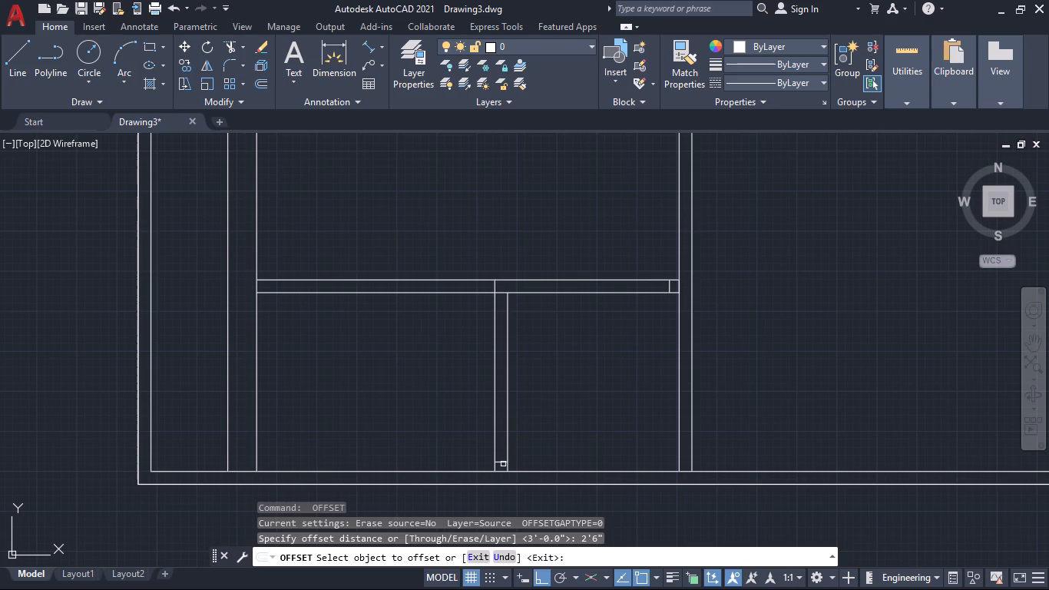
click(503, 461)
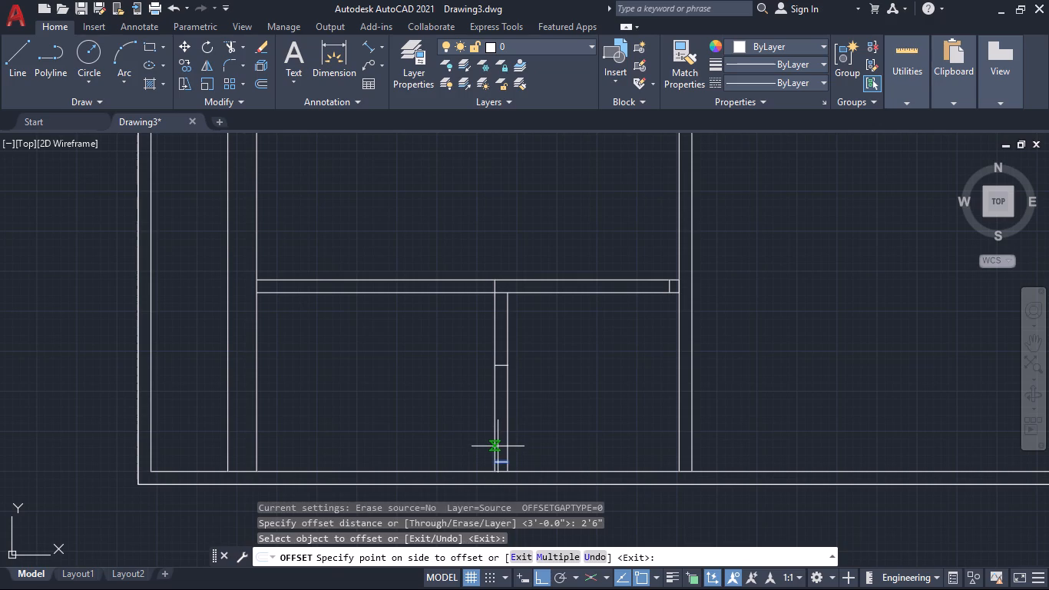
click(500, 445)
Offset the jamb line at the horizontal partition's east end 2'6" to the west.
scroll(556, 388, down, 2)
middle_drag(561, 380, 531, 405)
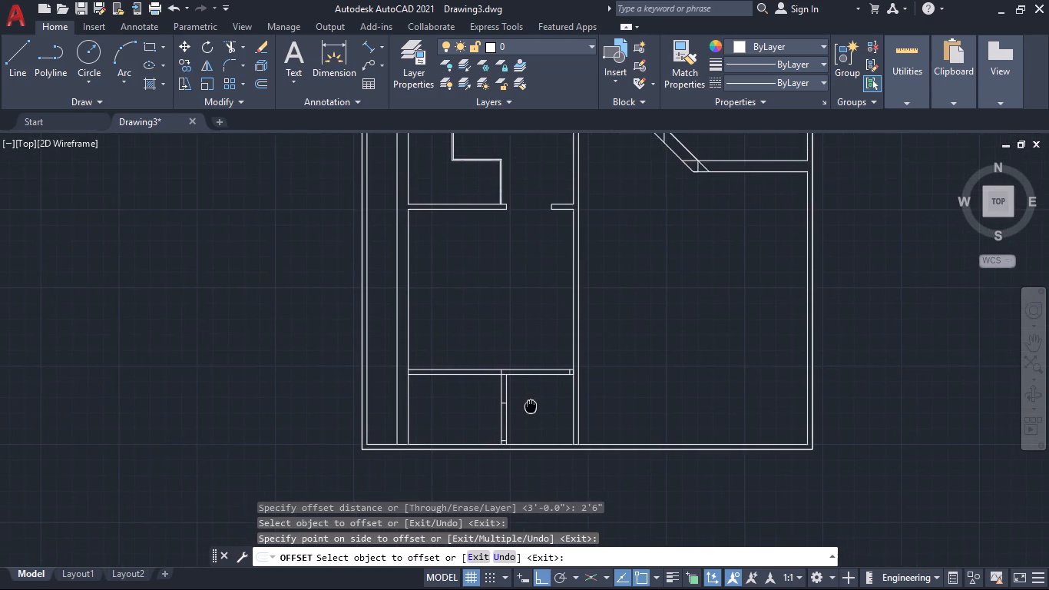
scroll(526, 408, up, 3)
scroll(556, 403, down, 1)
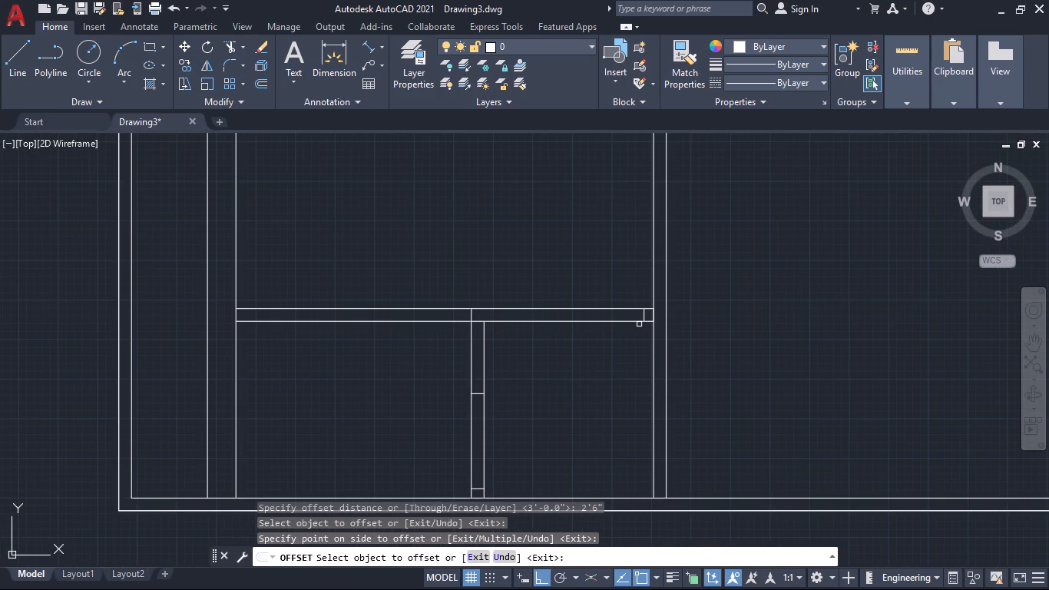
scroll(639, 323, up, 1)
click(646, 310)
click(561, 318)
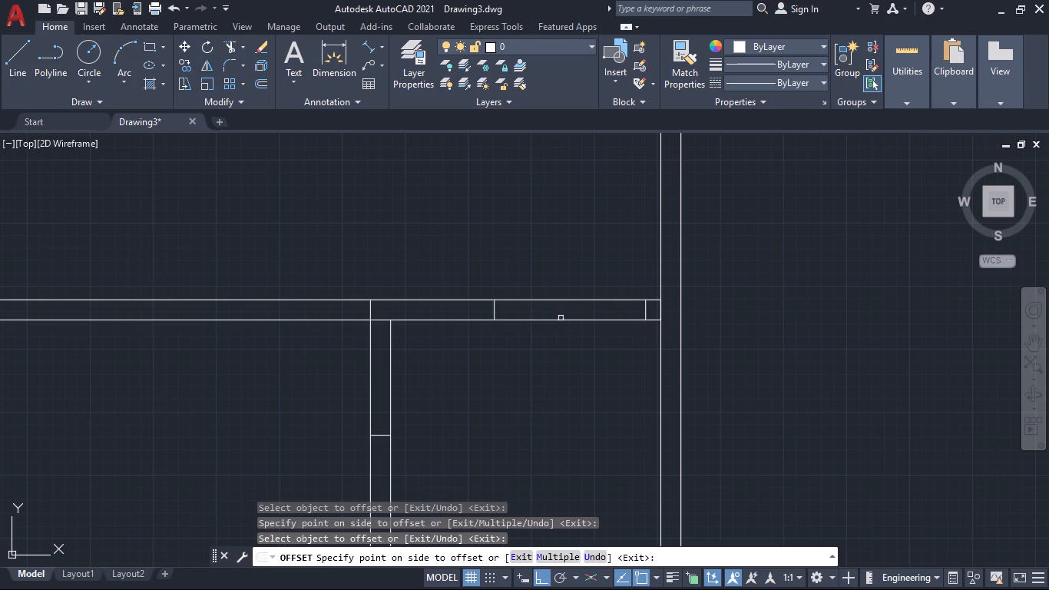
scroll(516, 386, down, 1)
middle_drag(512, 415, 538, 408)
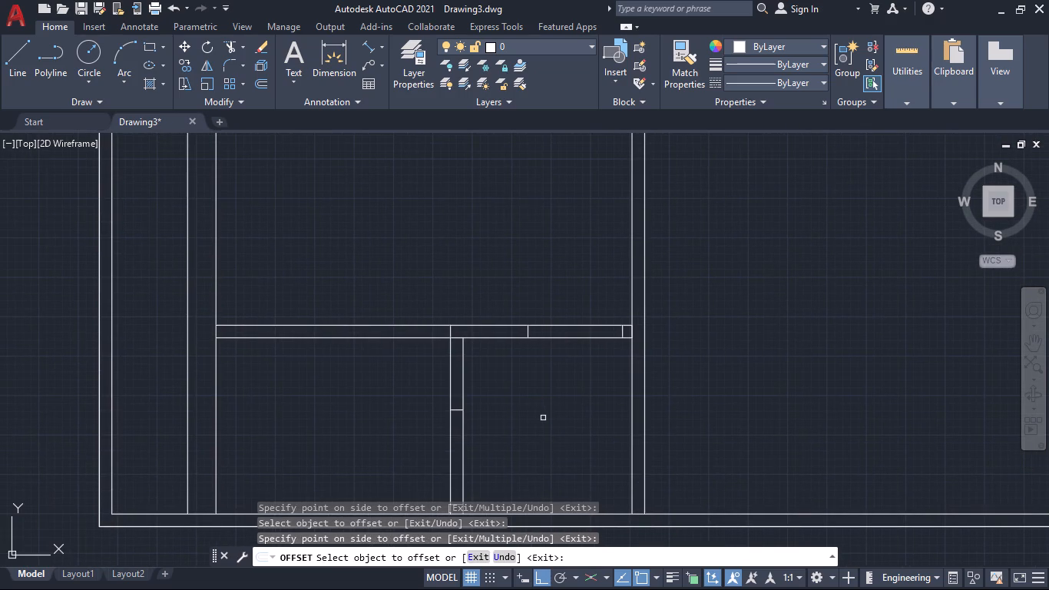
key(Escape)
Trim the vertical partition's faces between its jamb lines and open the southern stub into the exterior wall.
text(tr)
key(Return)
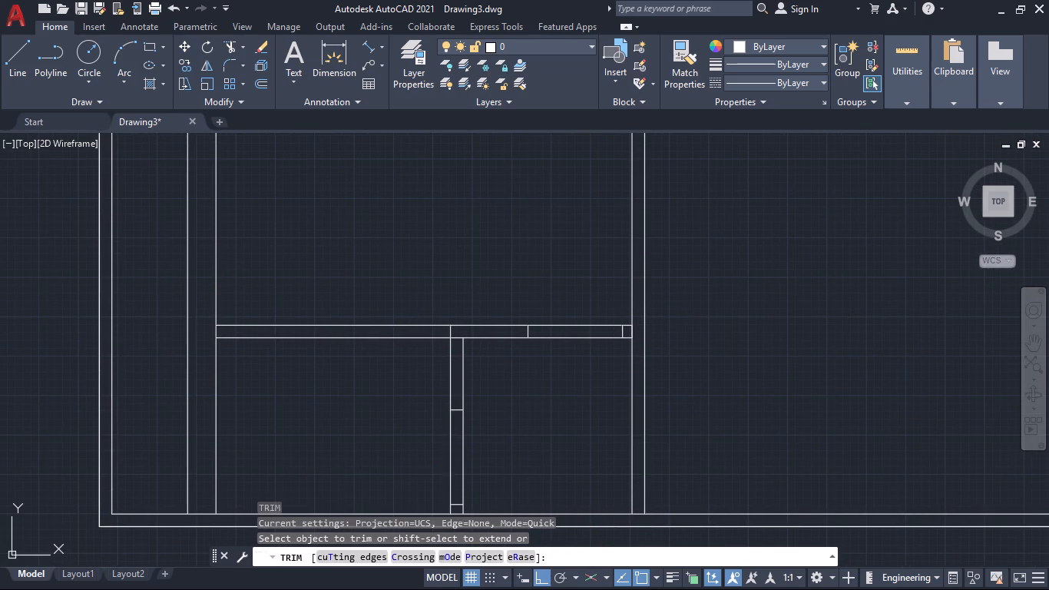
click(432, 477)
click(478, 468)
scroll(507, 452, down, 1)
middle_drag(501, 464, 563, 351)
scroll(551, 379, up, 3)
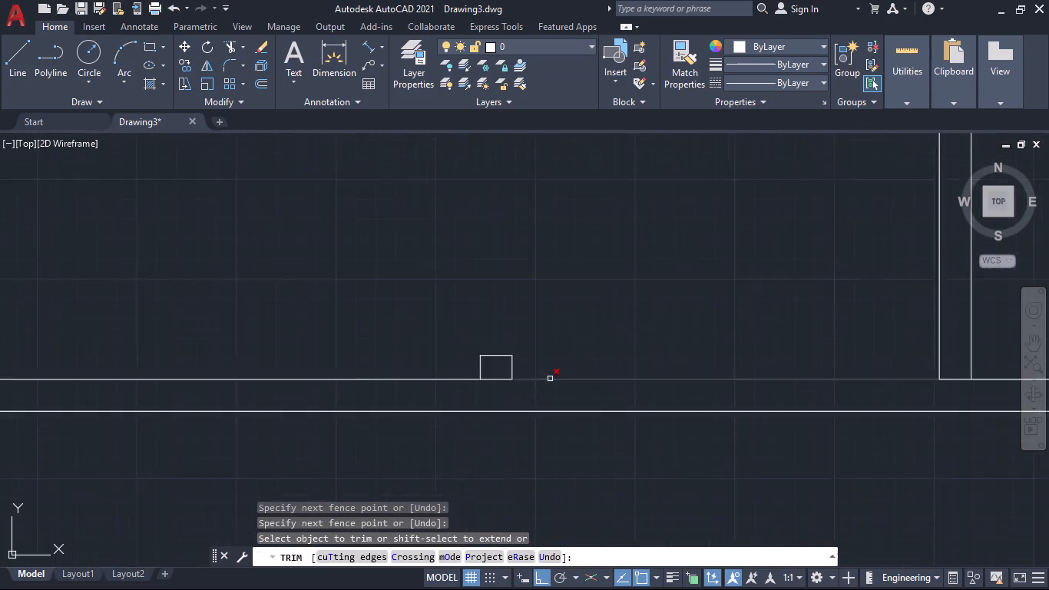
scroll(550, 379, up, 1)
click(461, 367)
click(481, 388)
Trim the horizontal partition's faces between its jamb lines and open the eastern stub into the adjoining wall.
scroll(538, 356, down, 3)
middle_drag(597, 308, 584, 334)
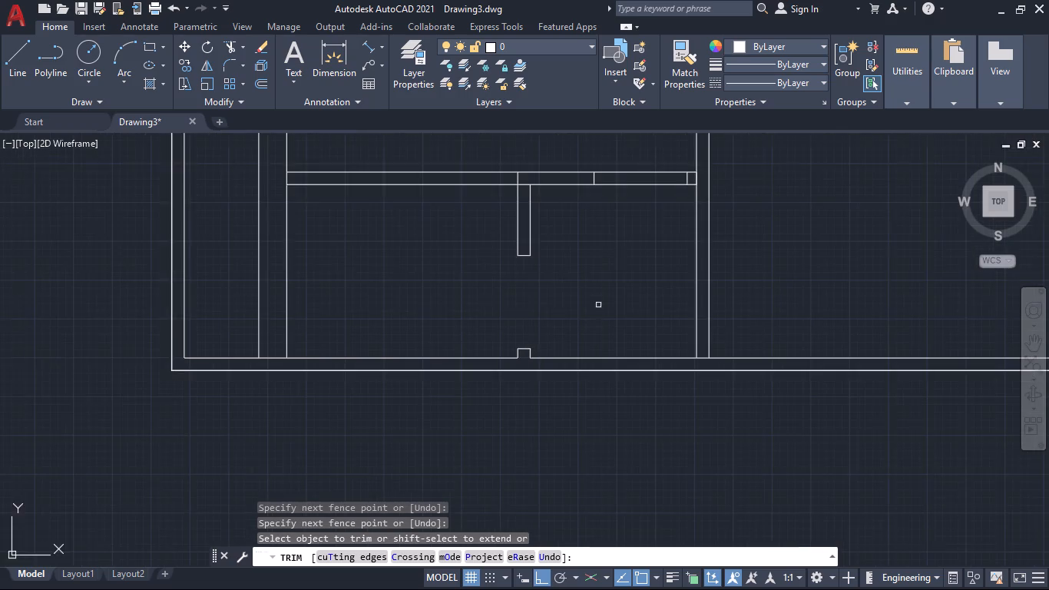
middle_drag(584, 334, 521, 461)
scroll(546, 384, up, 3)
middle_drag(539, 327, 538, 506)
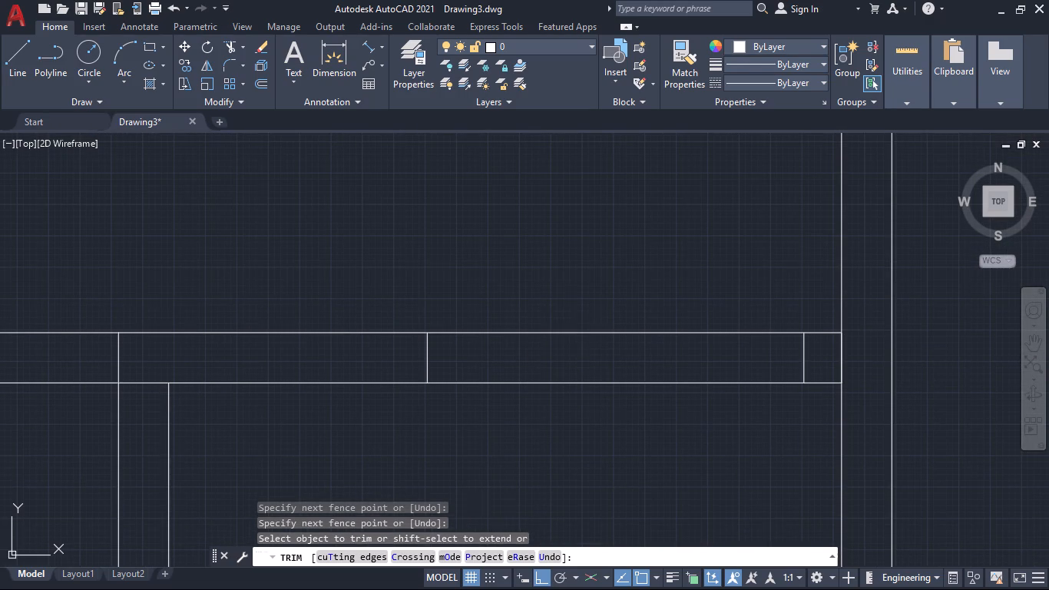
click(575, 319)
click(620, 425)
click(832, 365)
click(847, 355)
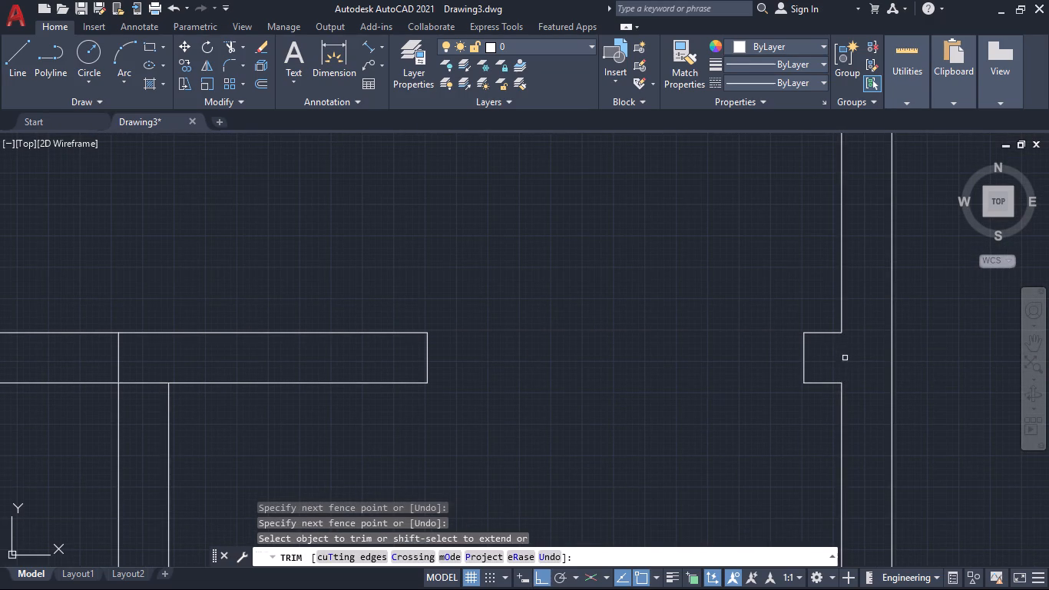
Trim the crossing lines where the vertical partition meets the horizontal one to form a clean T-junction.
scroll(799, 406, down, 3)
middle_drag(711, 452, 677, 373)
scroll(581, 340, up, 2)
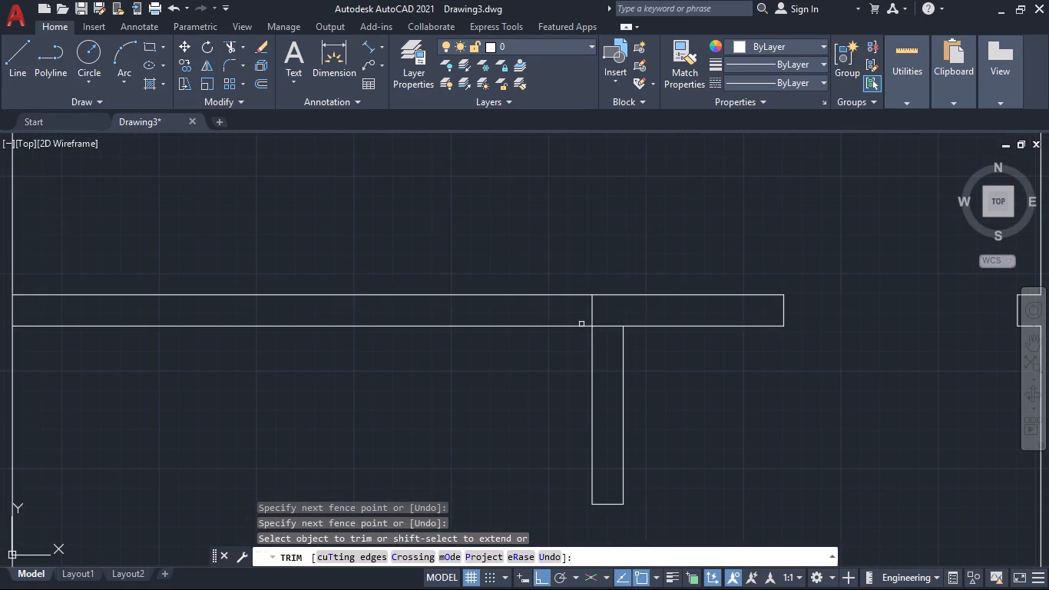
drag(580, 310, 614, 346)
scroll(704, 381, down, 3)
middle_drag(736, 424, 736, 421)
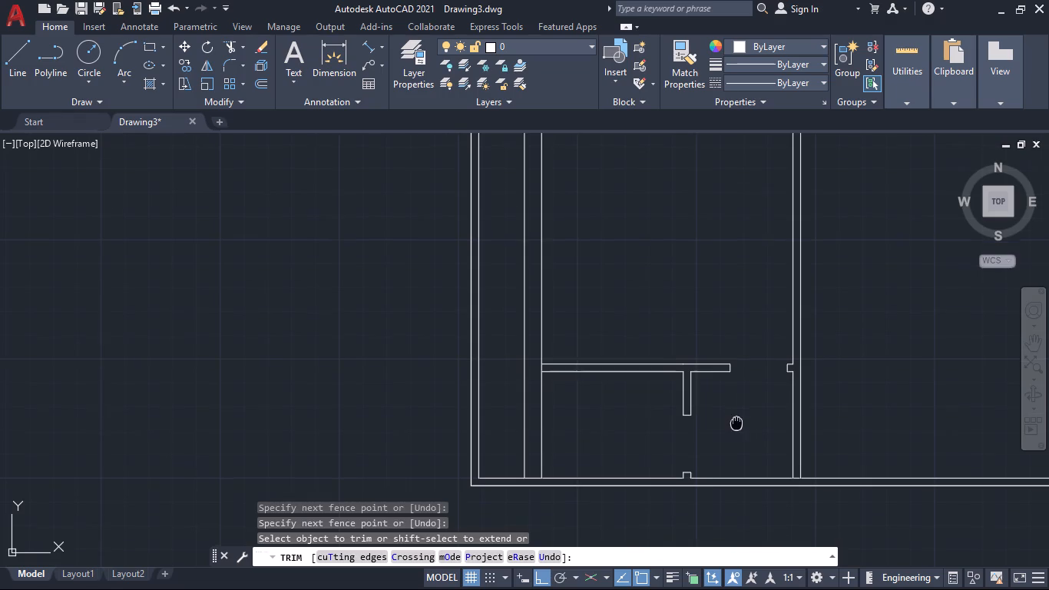
middle_drag(736, 421, 660, 378)
middle_drag(647, 382, 624, 459)
scroll(625, 318, up, 1)
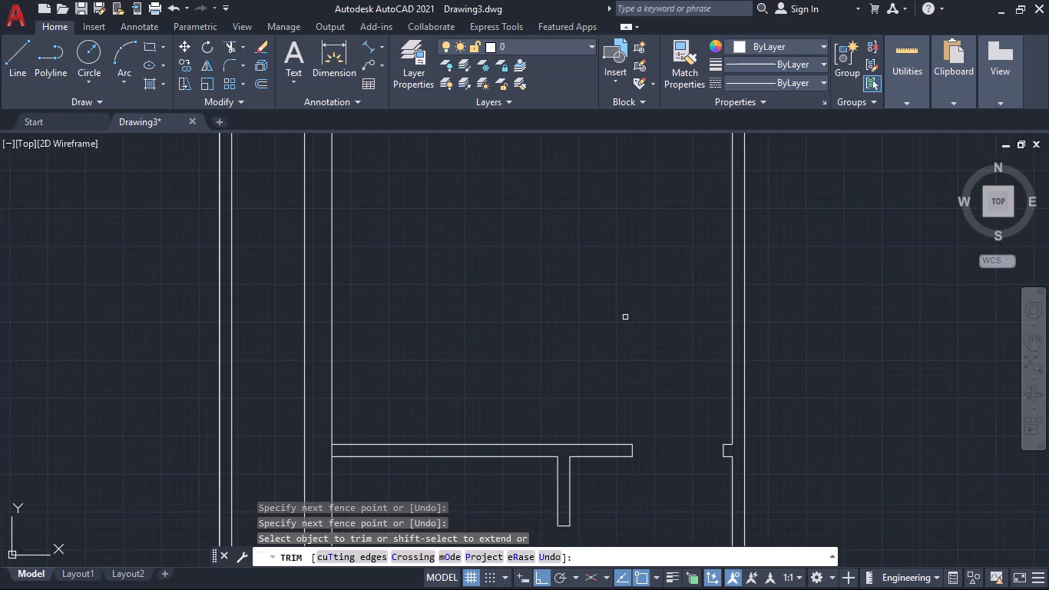
scroll(625, 317, down, 2)
middle_drag(740, 314, 602, 547)
scroll(609, 399, up, 2)
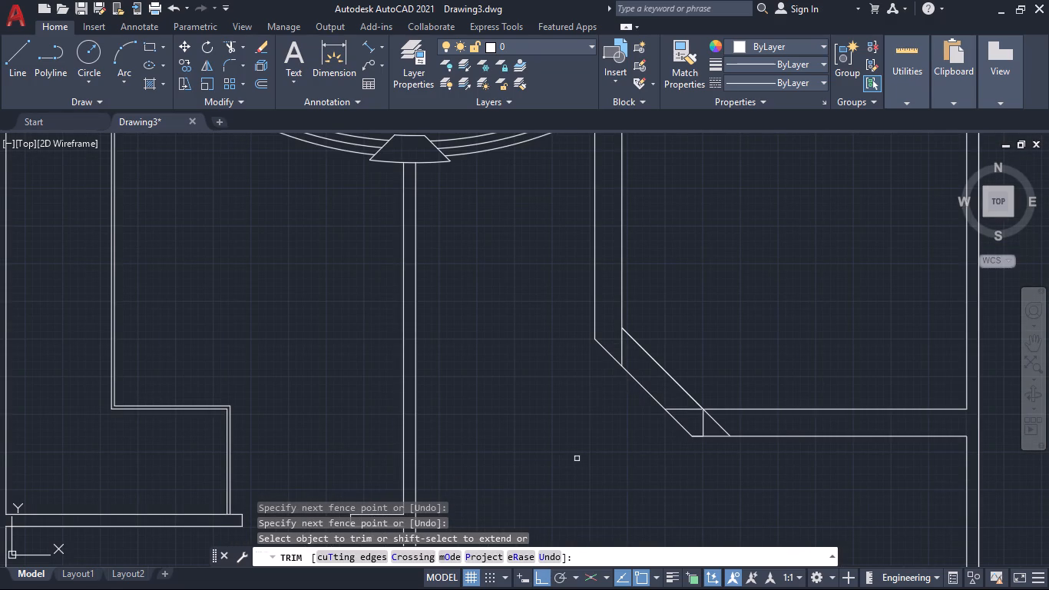
key(Escape)
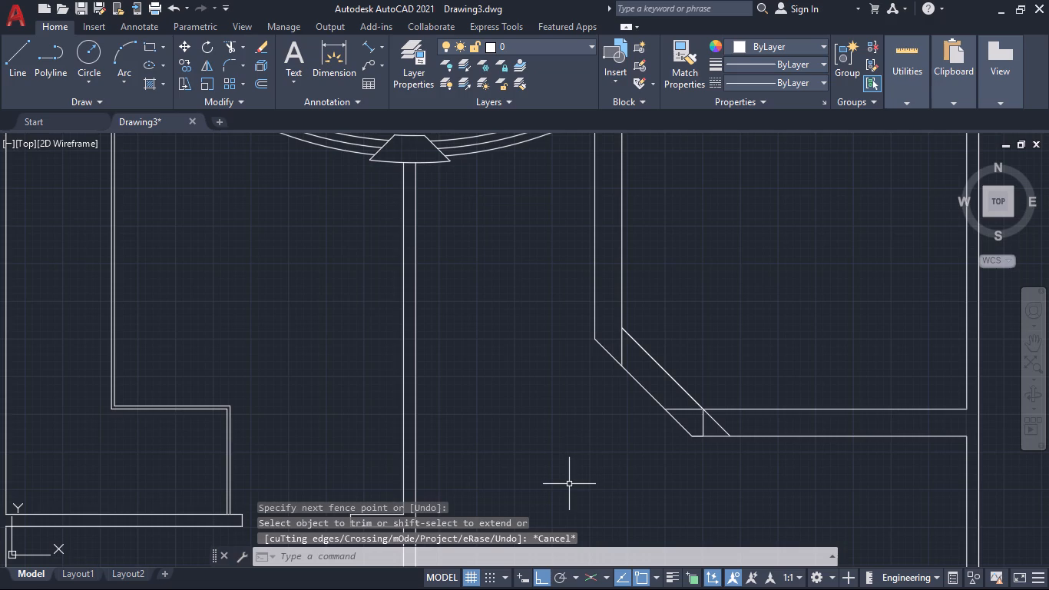
Draw a line across the wall joining the inner and outer corners at the angled wall's north end.
key(l)
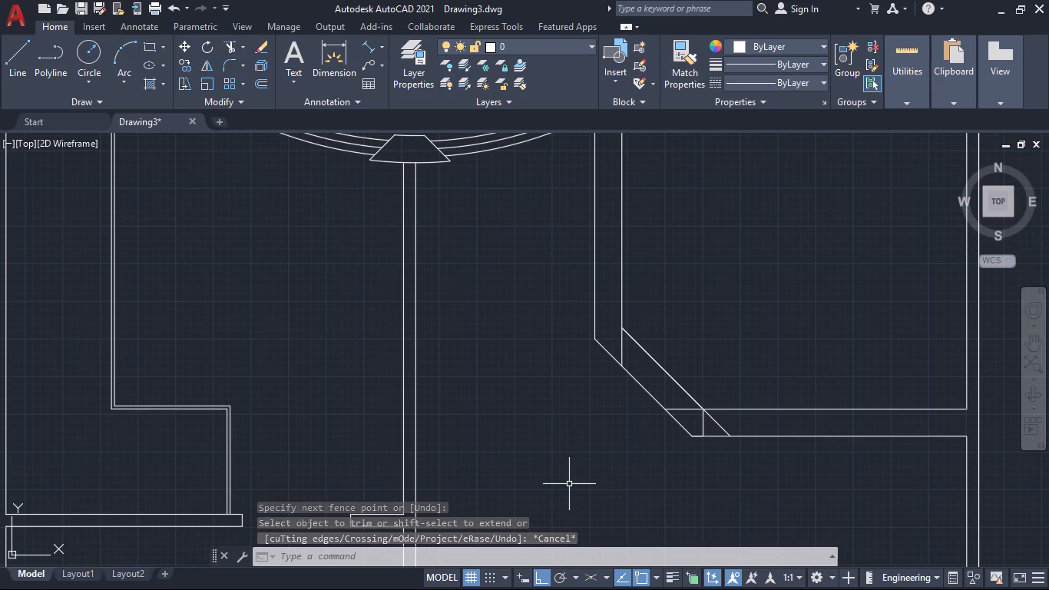
key(Return)
scroll(604, 362, up, 2)
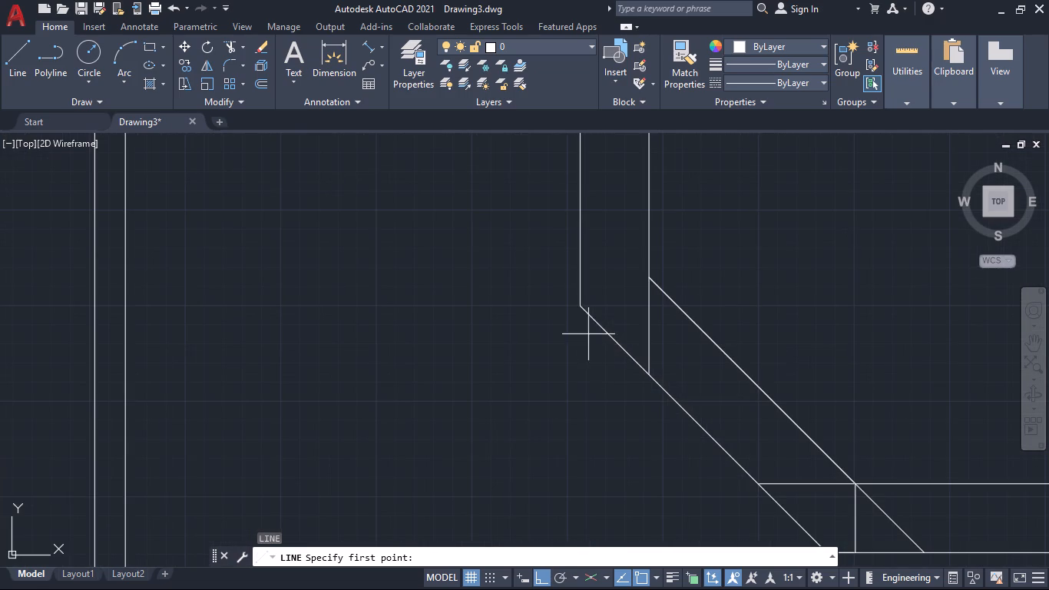
click(580, 302)
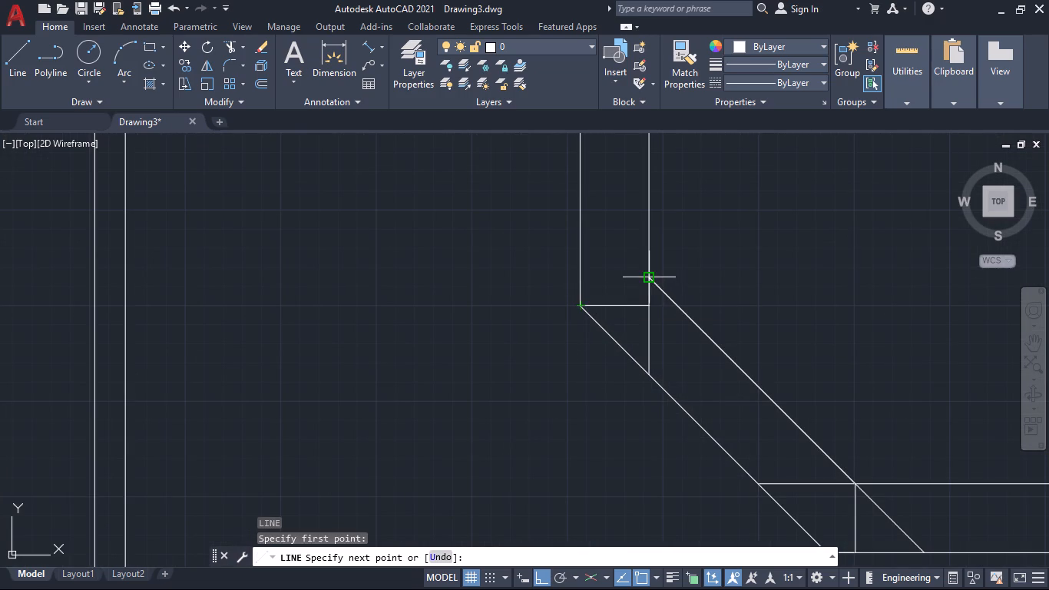
click(650, 277)
key(space)
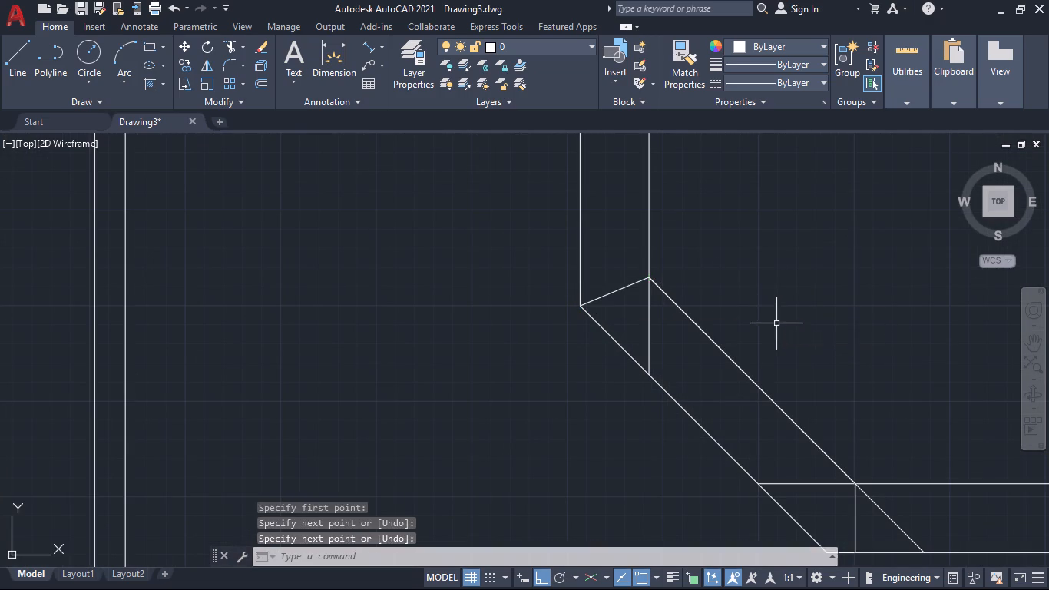
Offset the corner-joining line at the angled wall's north end 3" to the southeast.
scroll(781, 369, down, 2)
middle_drag(772, 397, 664, 383)
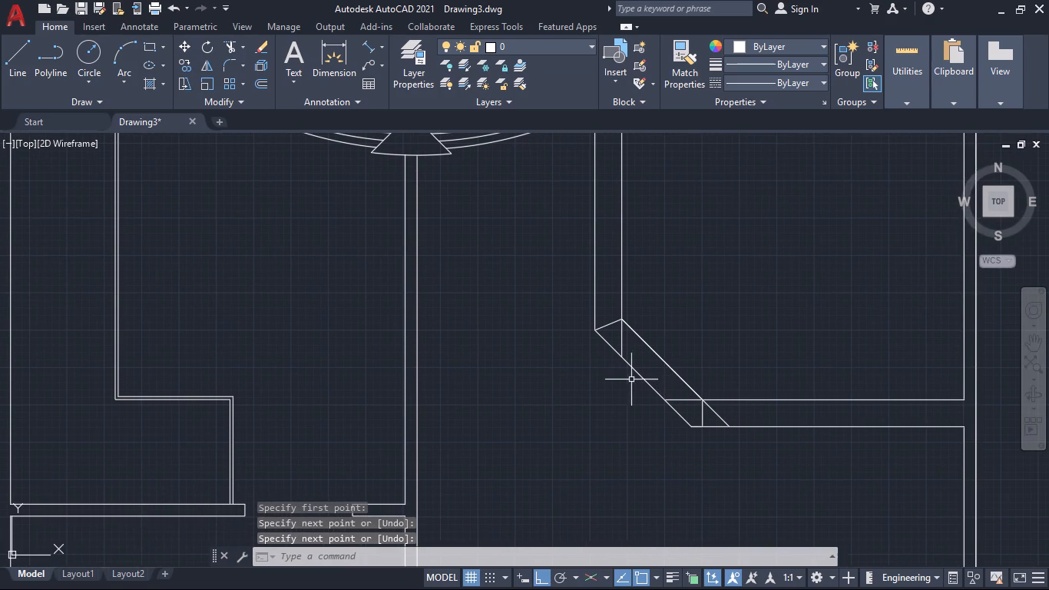
key(o)
key(Return)
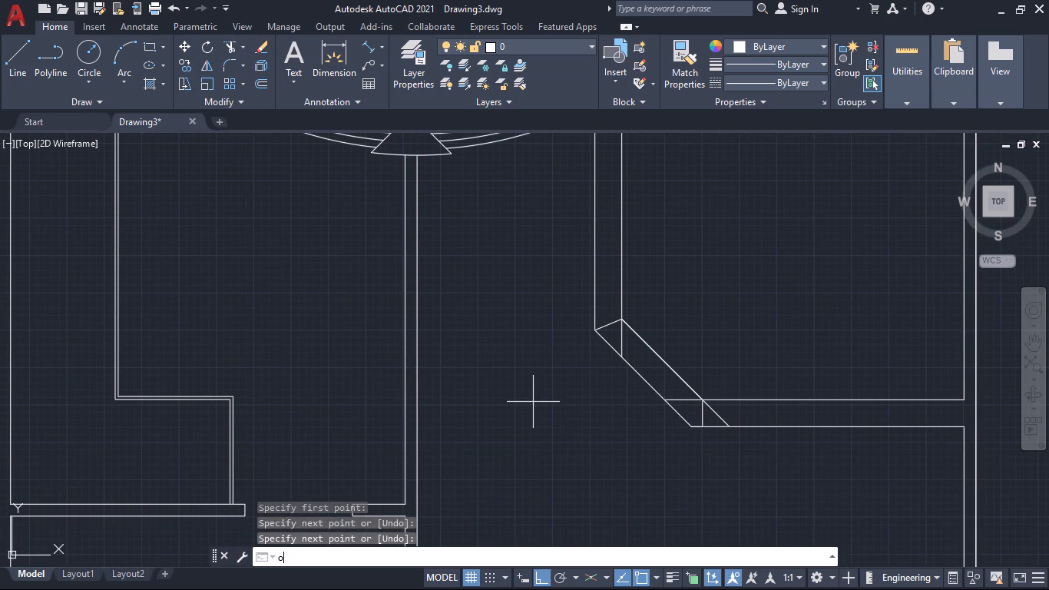
text(3")
key(Return)
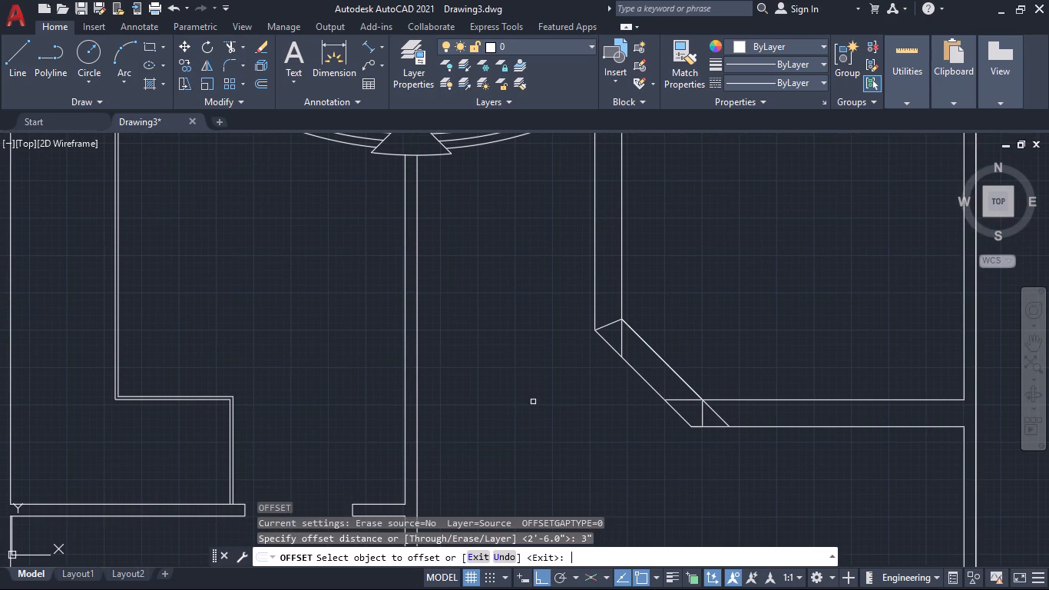
click(609, 322)
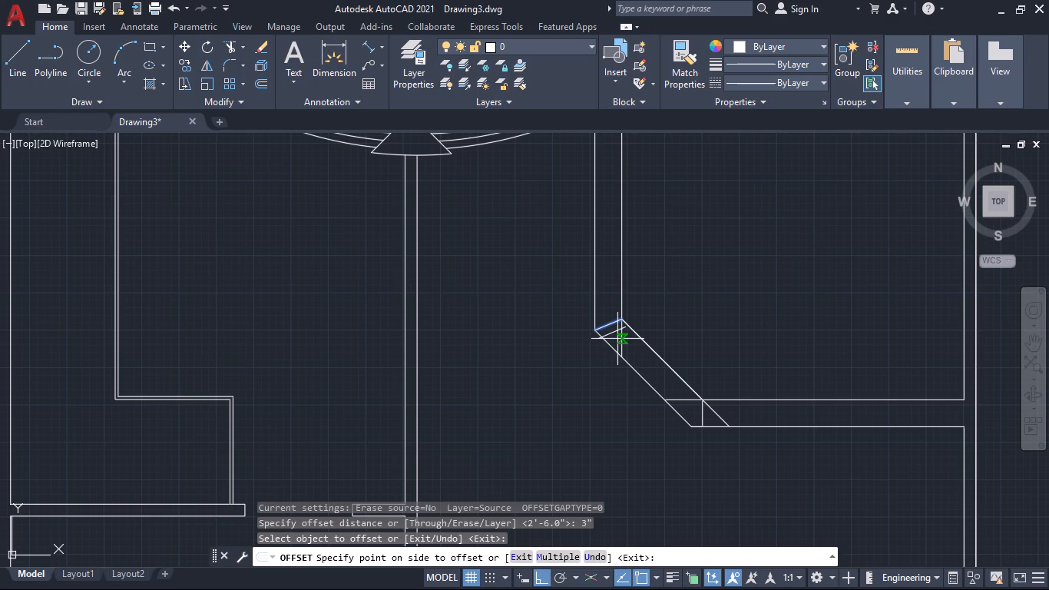
click(617, 339)
Examine how the offset line meets the two faces of the angled wall at its north corner.
scroll(663, 394, down, 2)
scroll(649, 363, up, 1)
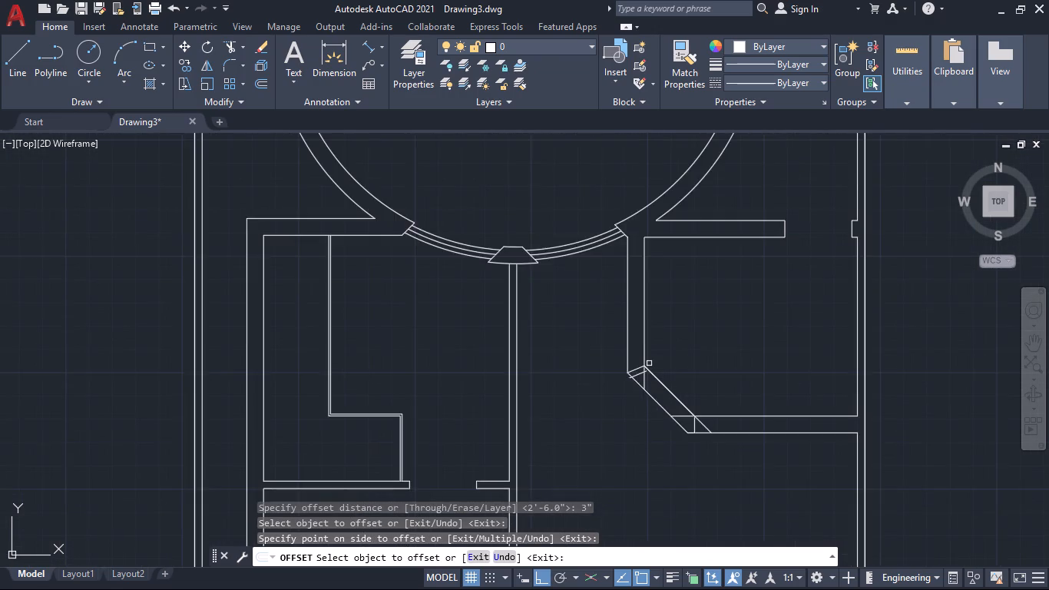
scroll(649, 363, up, 4)
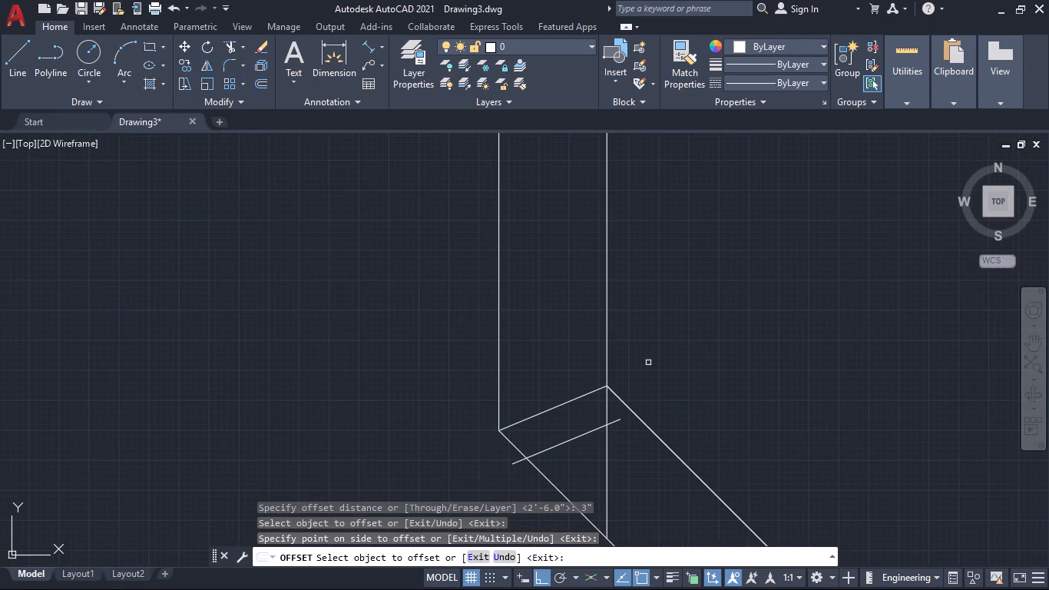
scroll(648, 363, down, 5)
scroll(646, 372, up, 2)
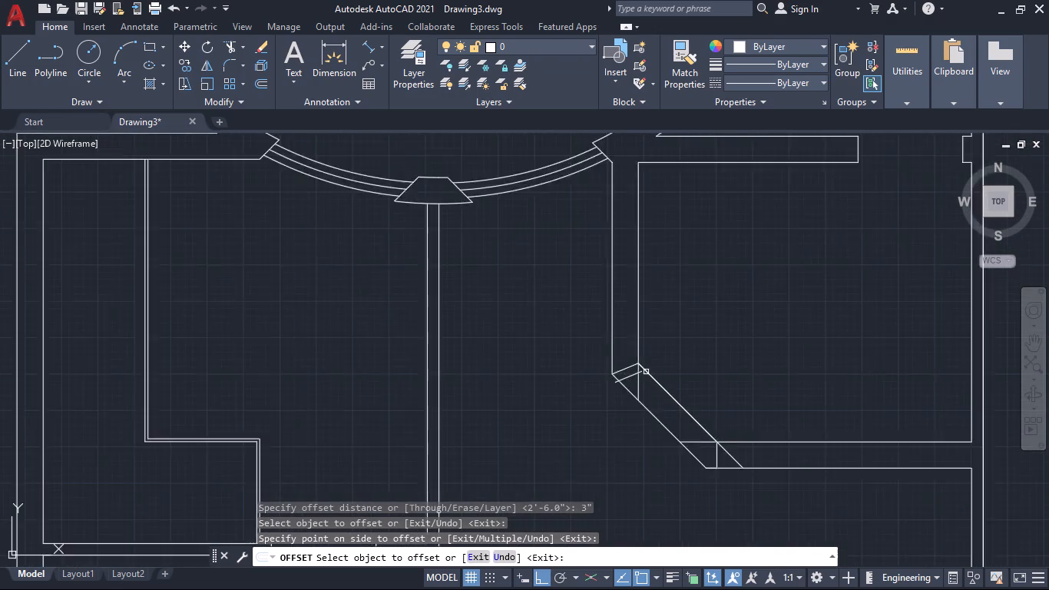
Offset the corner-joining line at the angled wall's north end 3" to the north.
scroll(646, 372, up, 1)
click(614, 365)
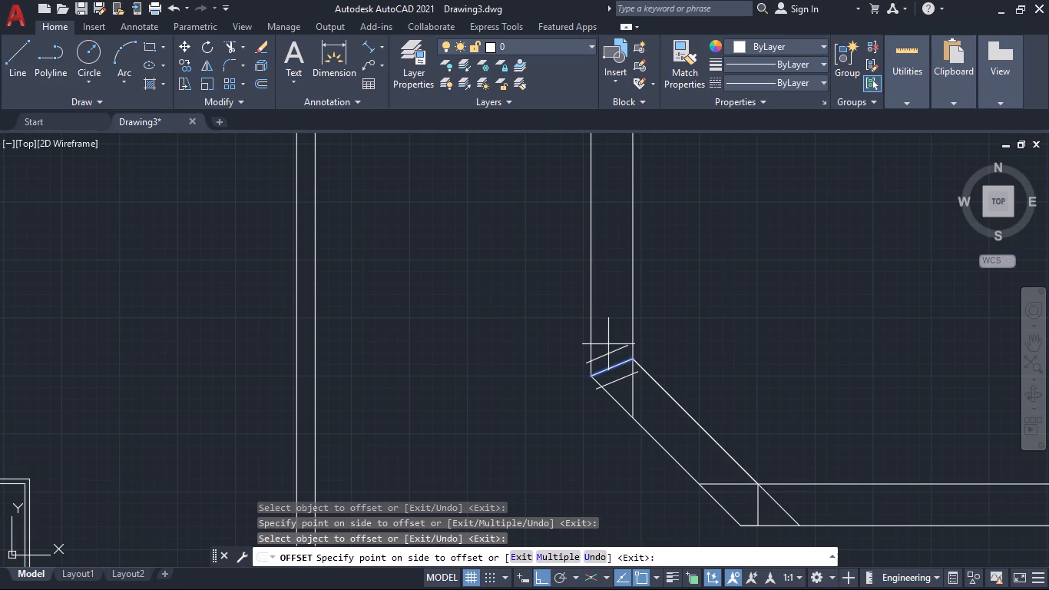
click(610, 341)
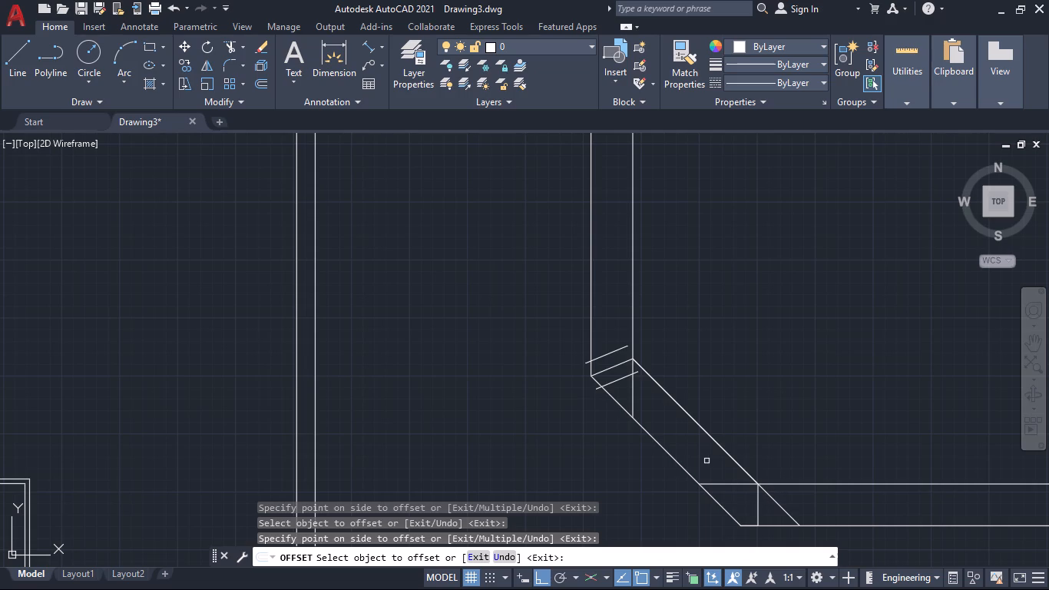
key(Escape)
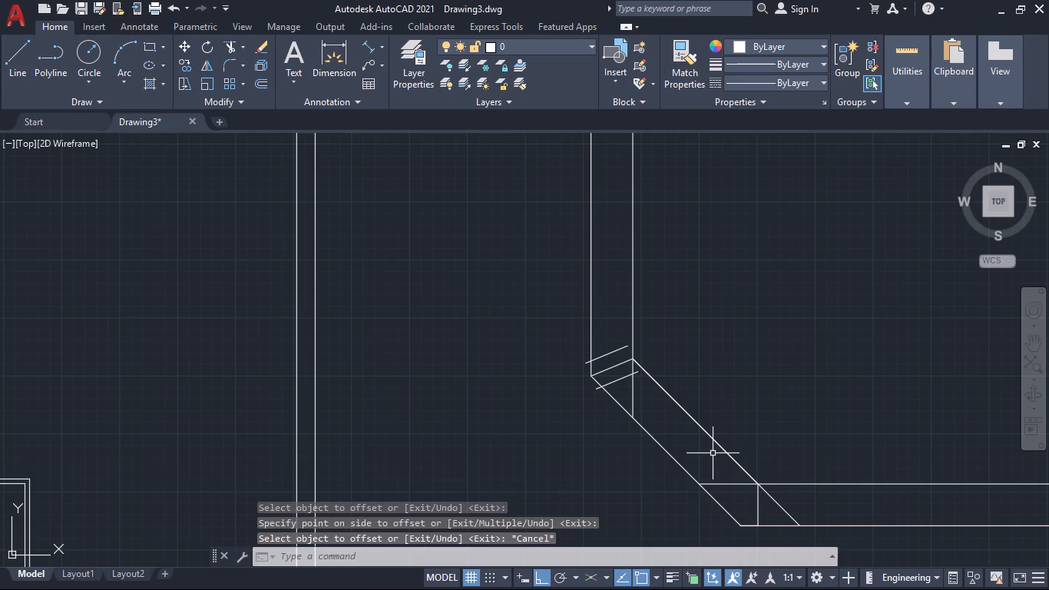
Draw a line across the wall joining the inner and outer corners at the angled wall's south end.
key(semicolon)
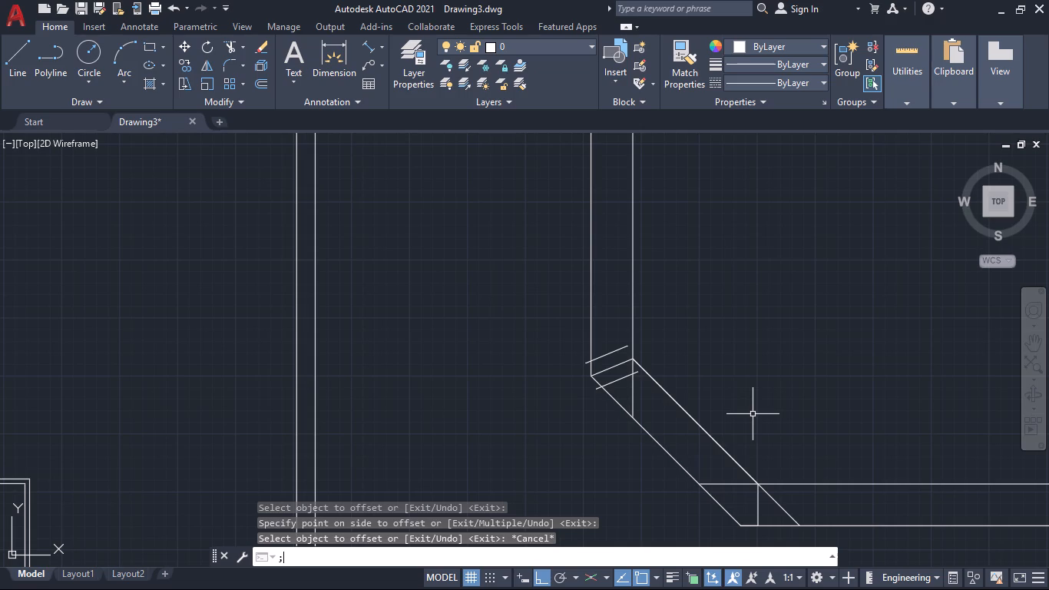
key(BackSpace)
key(BackSpace)
key(l)
key(Return)
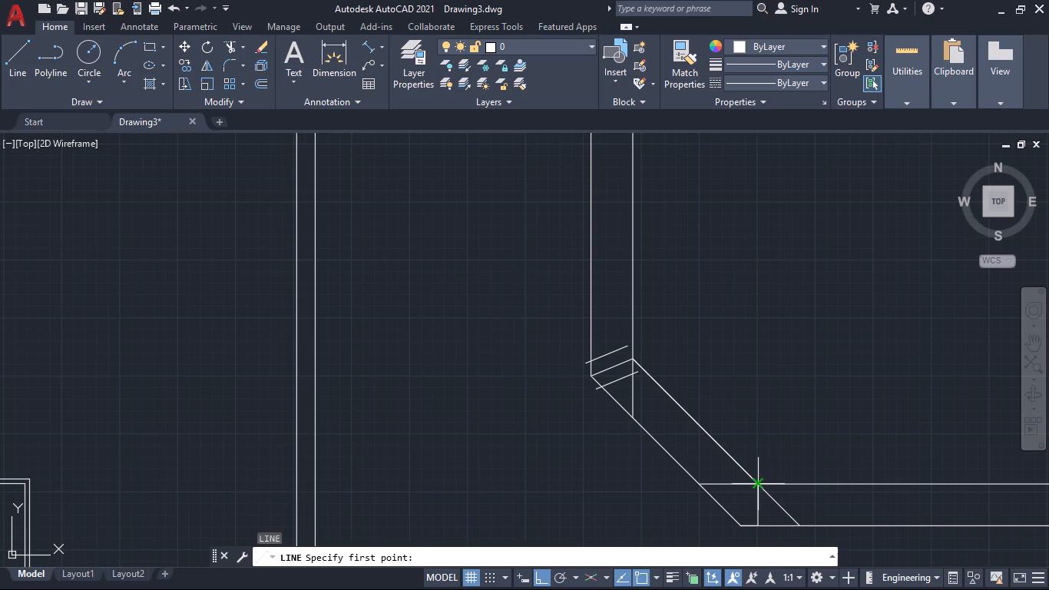
click(756, 487)
click(743, 525)
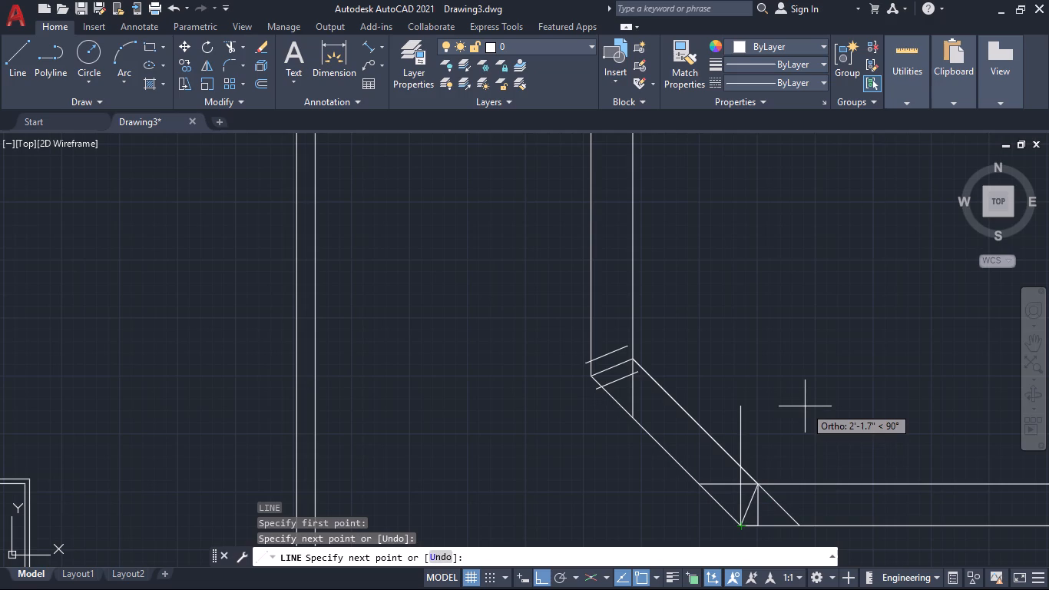
key(Escape)
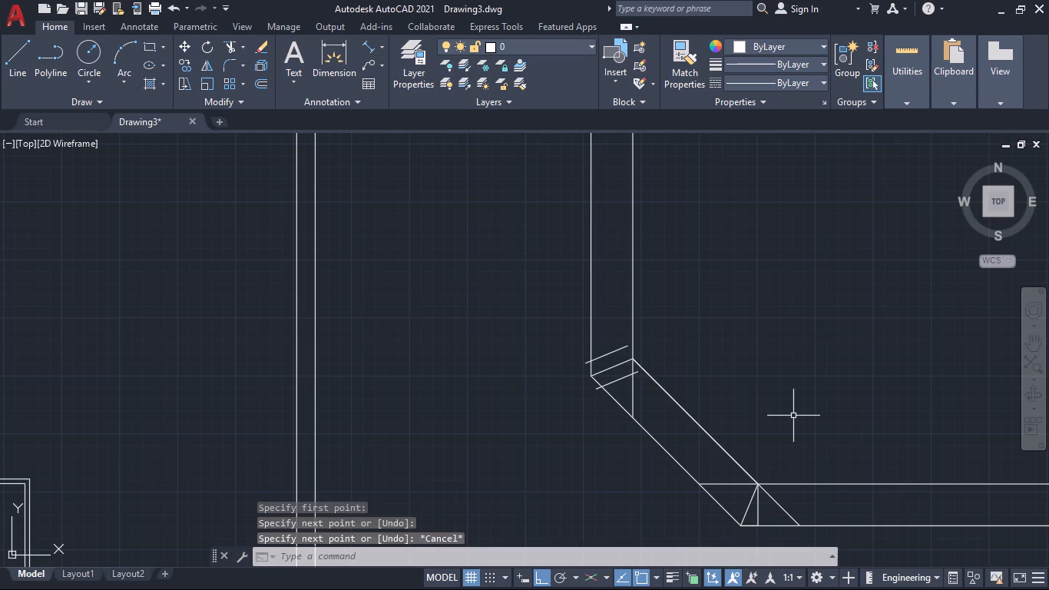
Offset the corner-joining line at the angled wall's south end 3" to the east.
key(o)
key(Return)
text(3')
key(BackSpace)
key(shift+quotedbl)
key(Return)
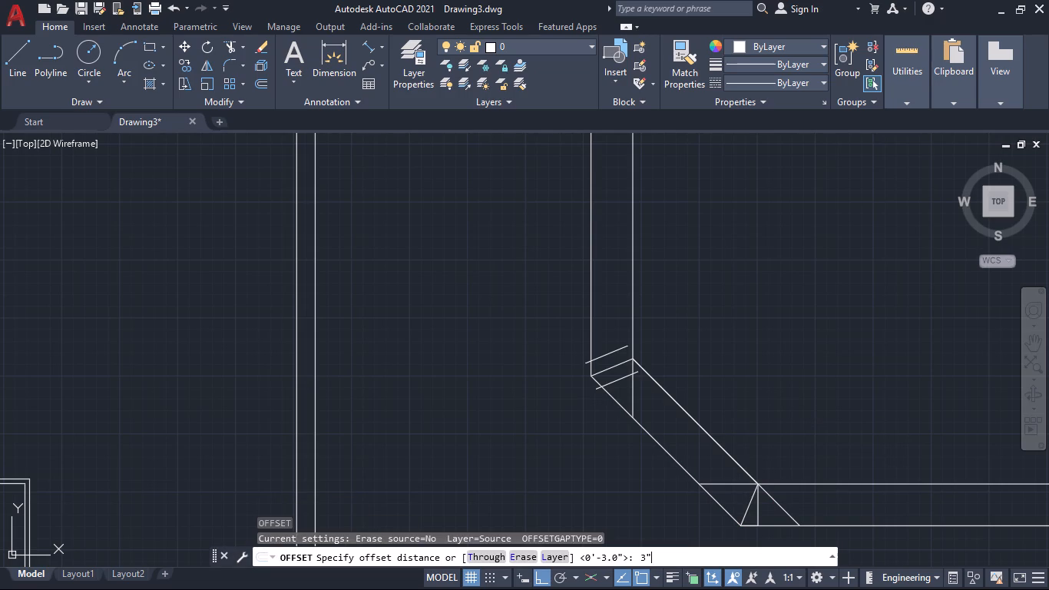
click(749, 506)
click(785, 515)
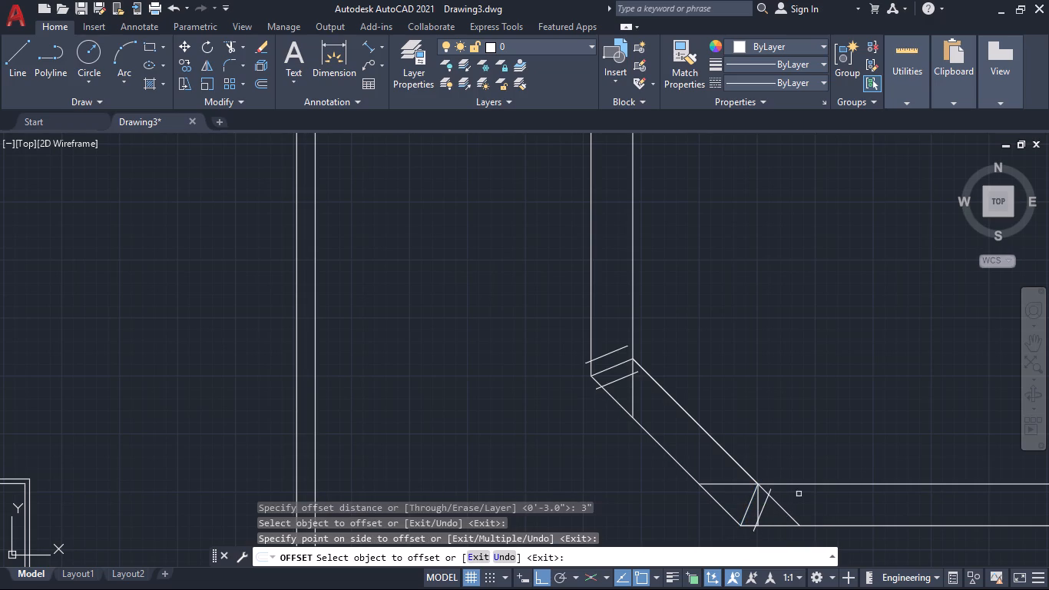
key(Escape)
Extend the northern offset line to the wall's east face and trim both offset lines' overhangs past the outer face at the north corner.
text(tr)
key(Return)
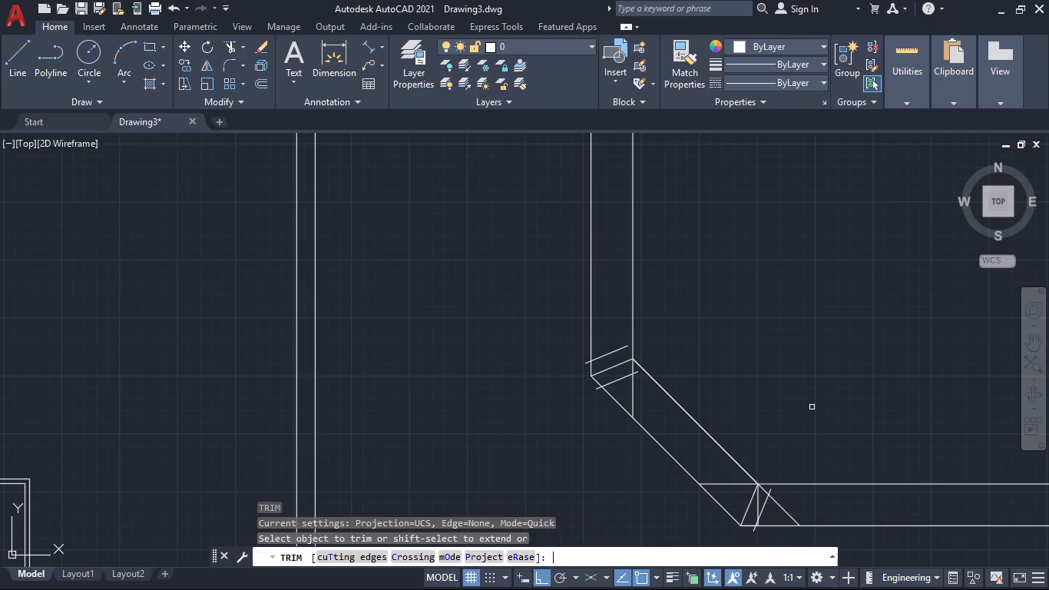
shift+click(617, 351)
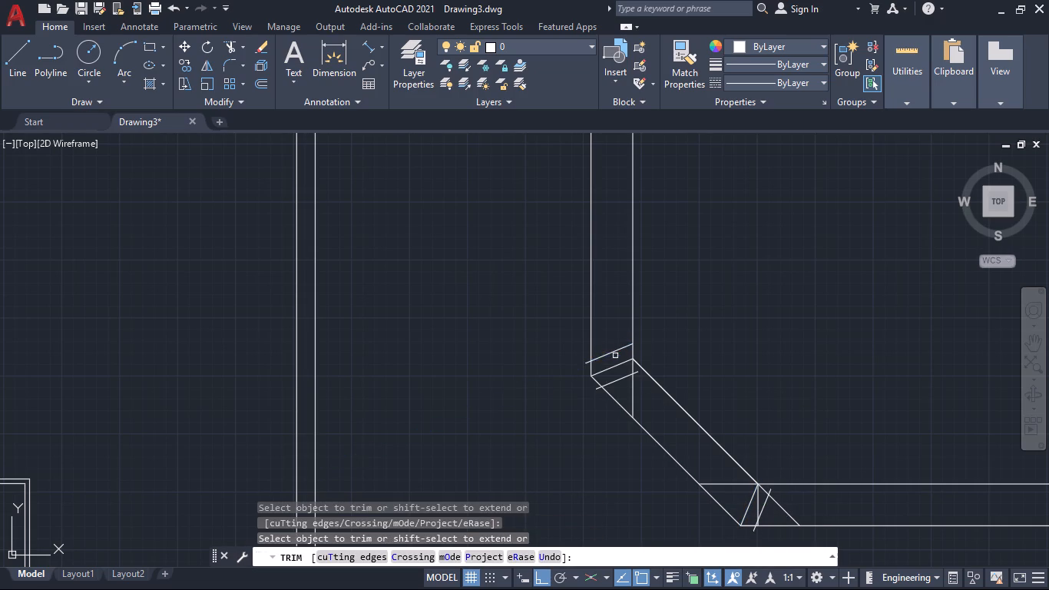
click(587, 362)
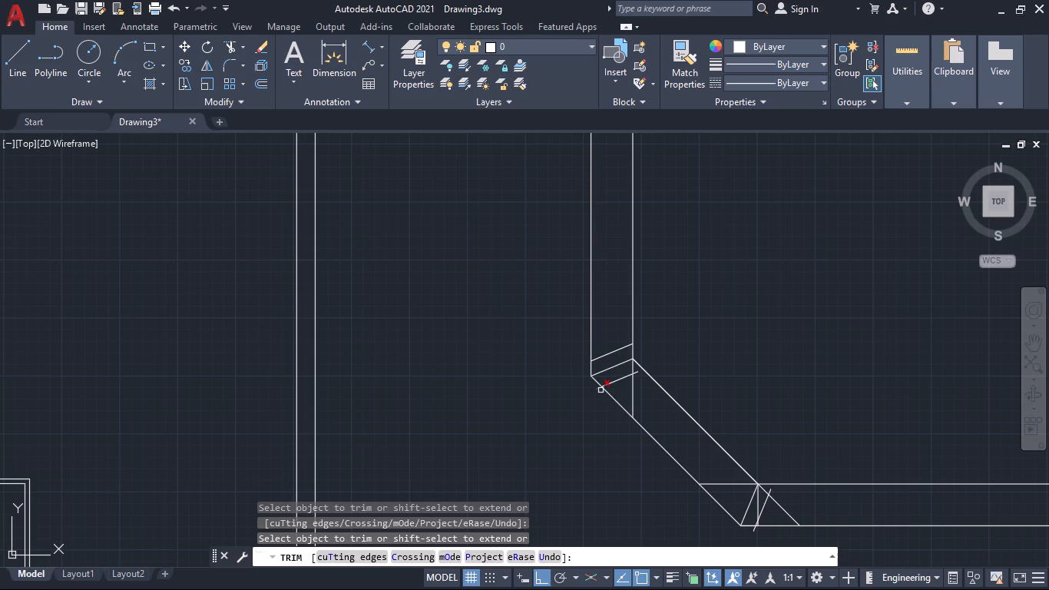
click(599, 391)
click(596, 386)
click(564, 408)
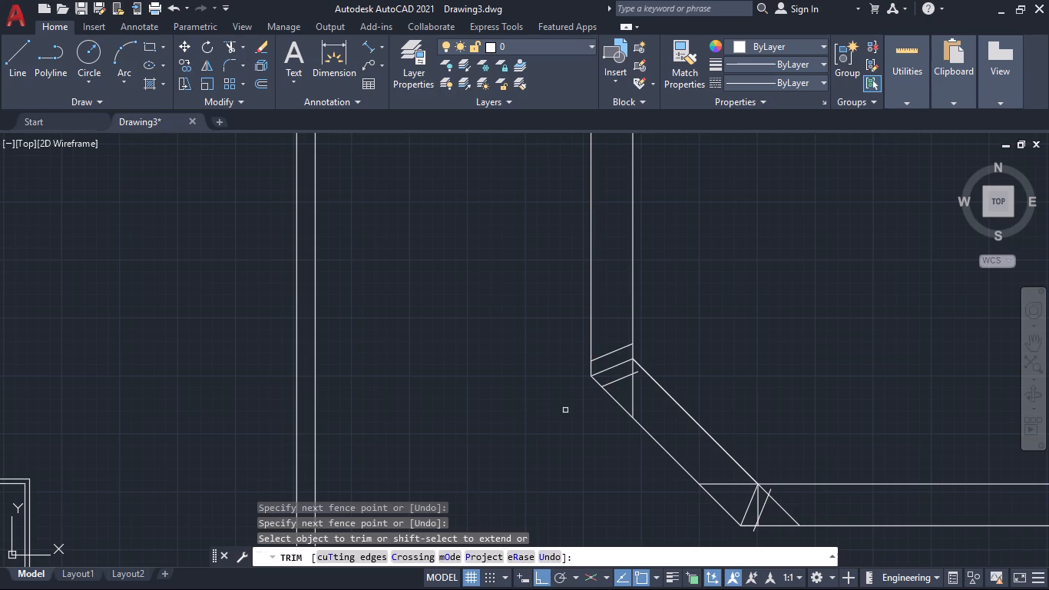
Trim away the lower offset line and the vertical wall line's overrun inside the angled wall at its north corner.
scroll(680, 402, down, 1)
middle_drag(693, 389, 689, 340)
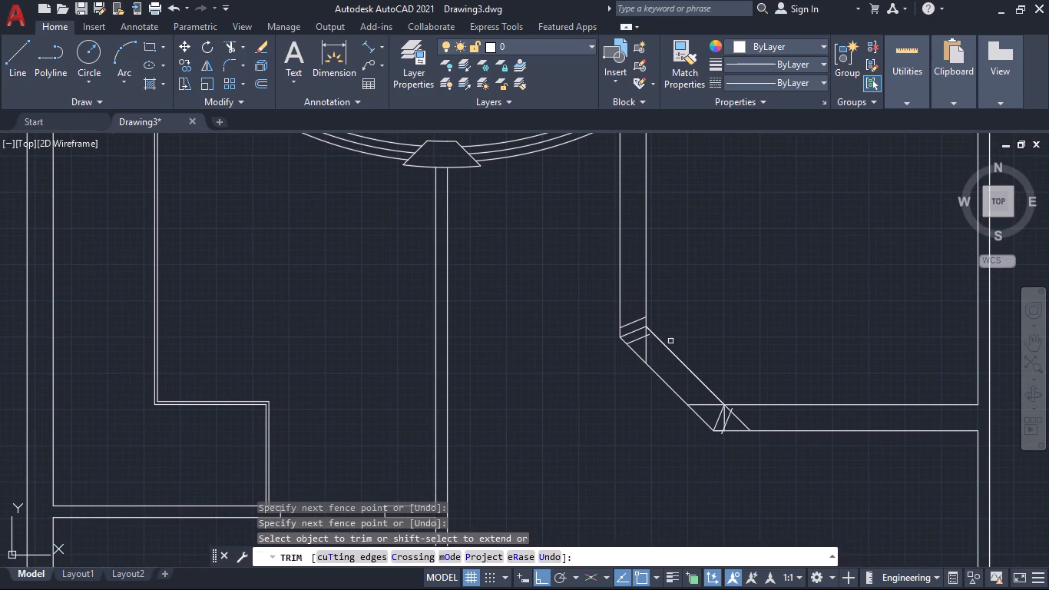
scroll(644, 334, up, 2)
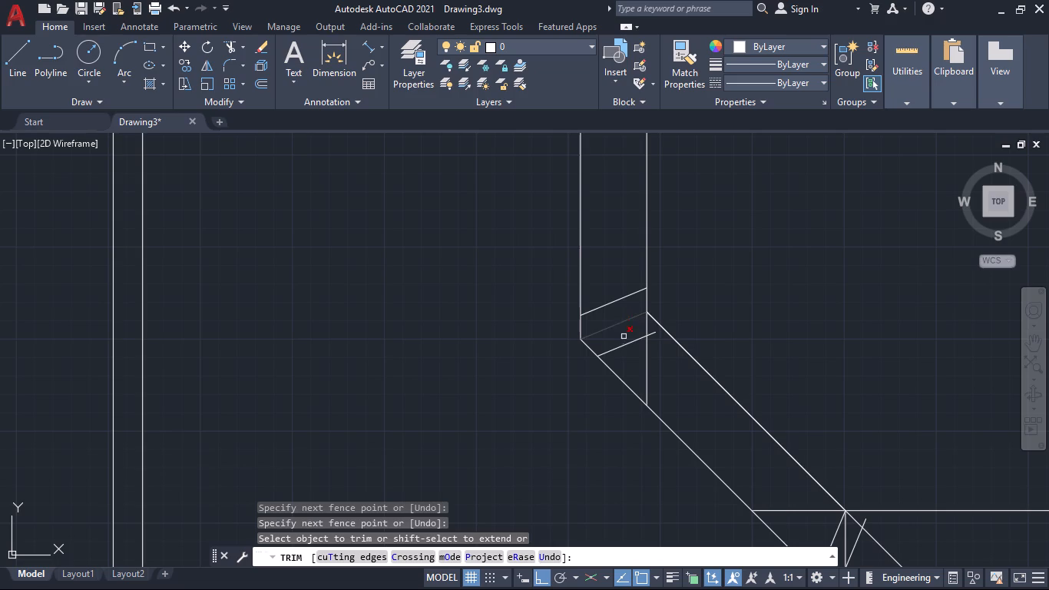
click(625, 336)
click(661, 360)
click(649, 336)
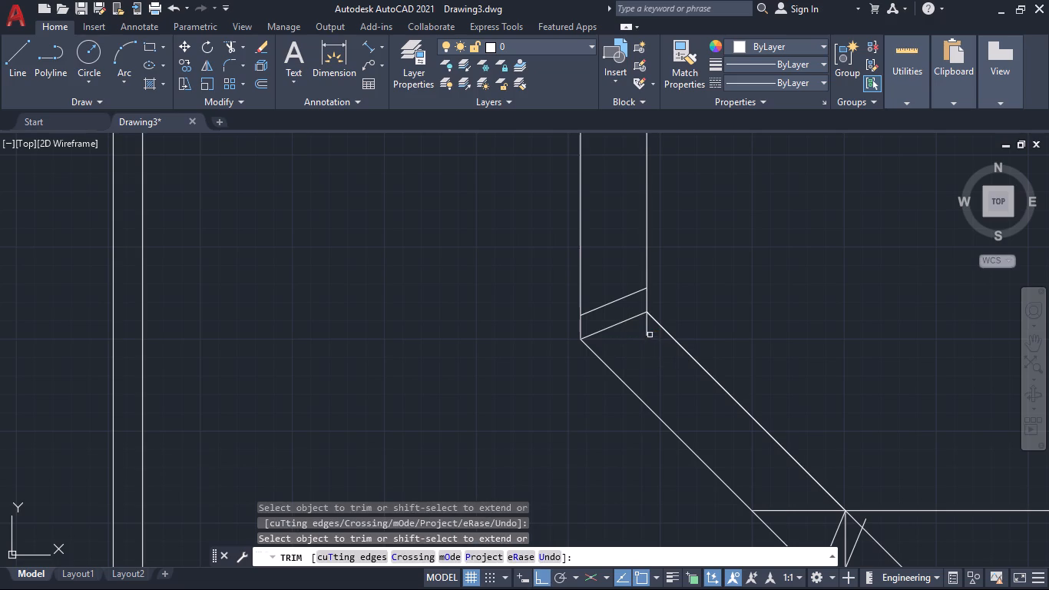
click(646, 327)
Remove the remaining offset line above the north corner, keeping the corner-joining line.
scroll(657, 374, down, 4)
middle_drag(730, 366, 702, 339)
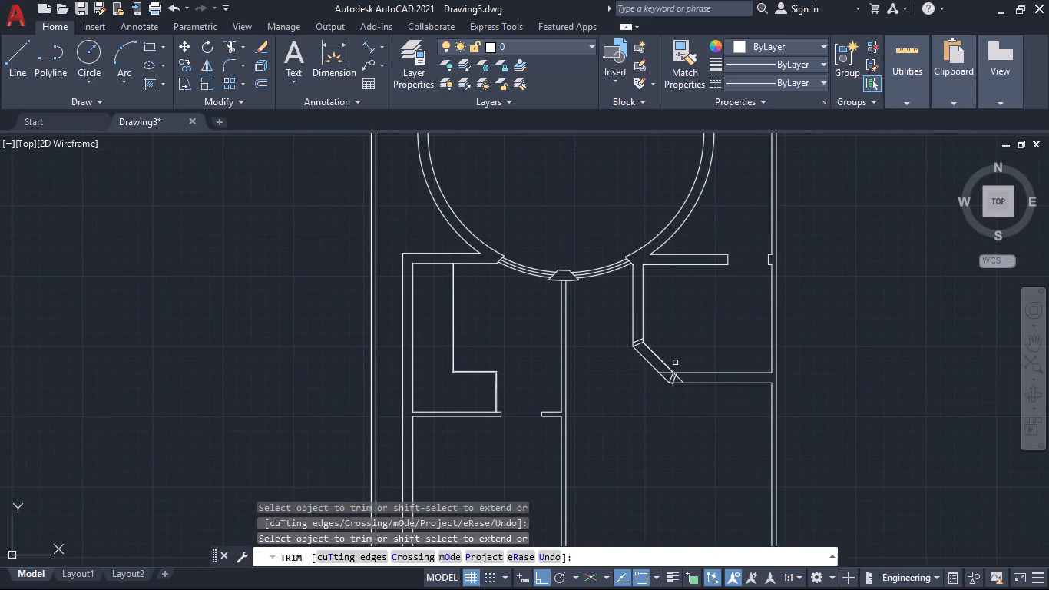
scroll(670, 386, up, 3)
scroll(681, 383, down, 3)
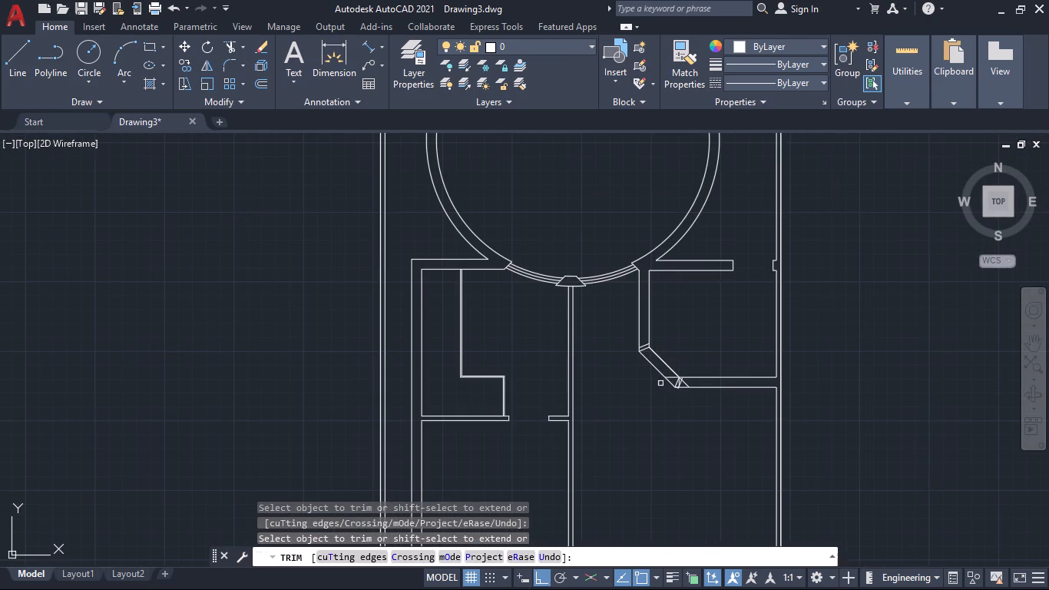
scroll(649, 359, up, 4)
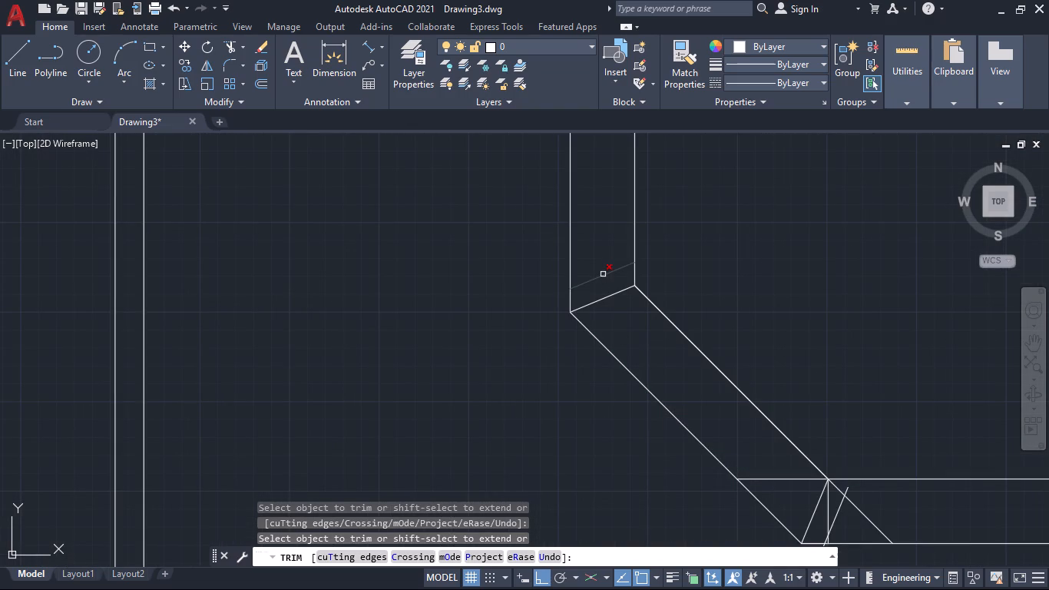
scroll(657, 353, down, 2)
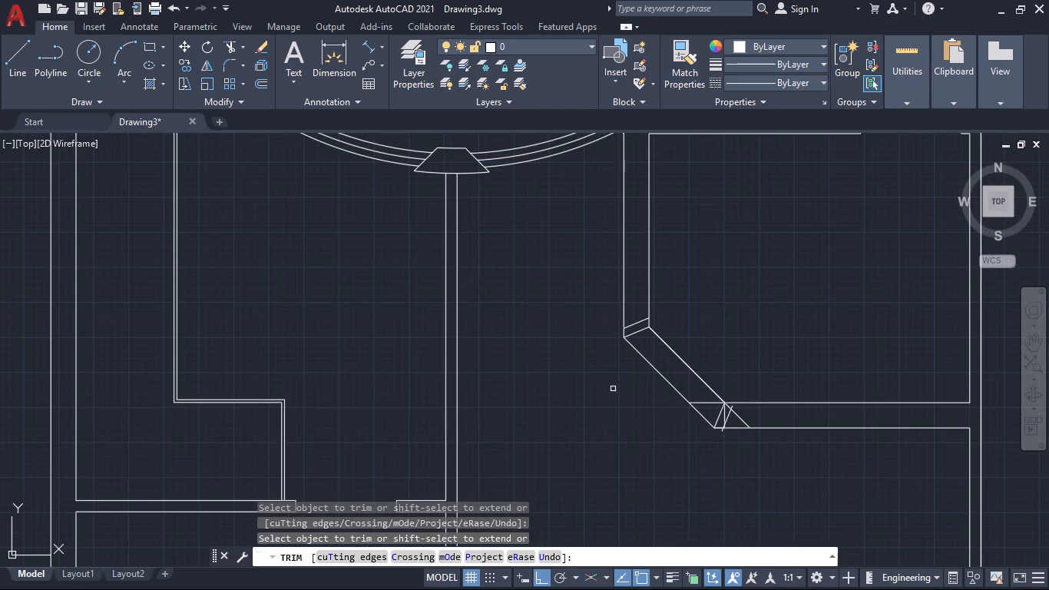
scroll(636, 322, up, 2)
click(634, 314)
click(640, 327)
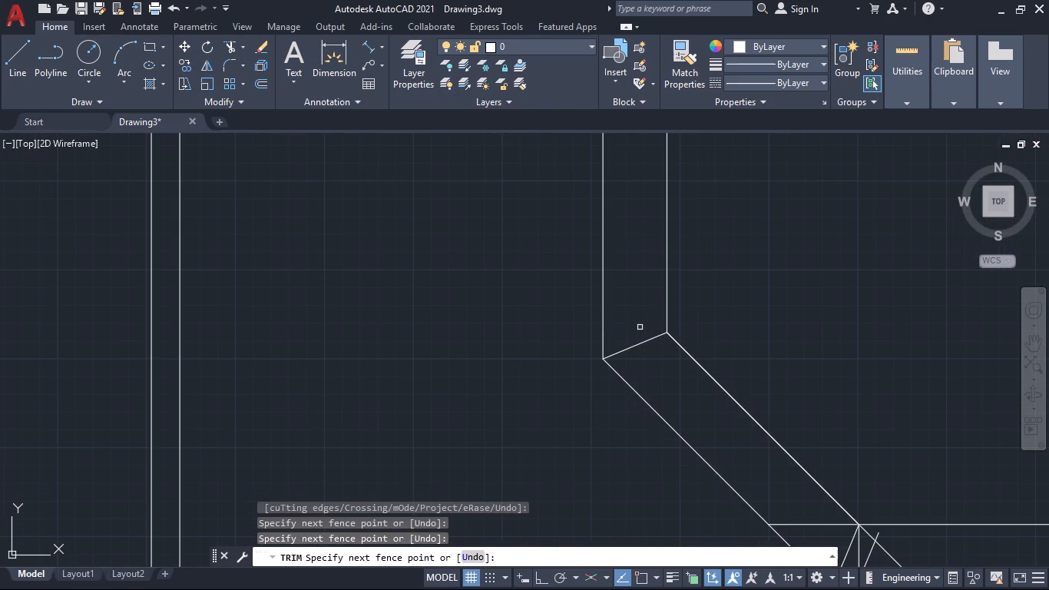
Trim away the horizontal inner wall line's overrun and the corner-joining line at the angled wall's south corner.
scroll(730, 376, down, 2)
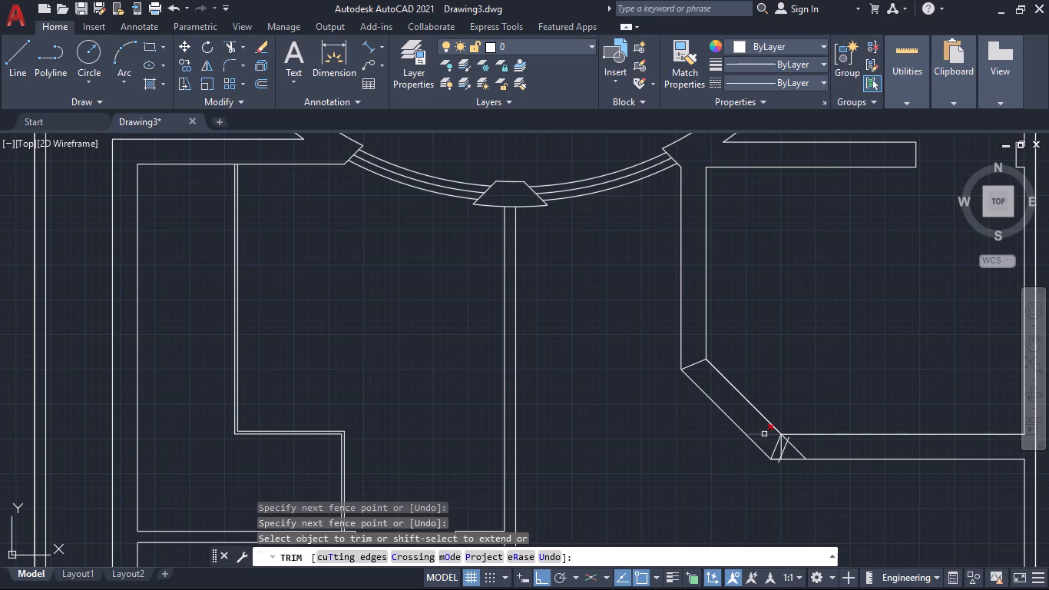
click(764, 434)
click(774, 448)
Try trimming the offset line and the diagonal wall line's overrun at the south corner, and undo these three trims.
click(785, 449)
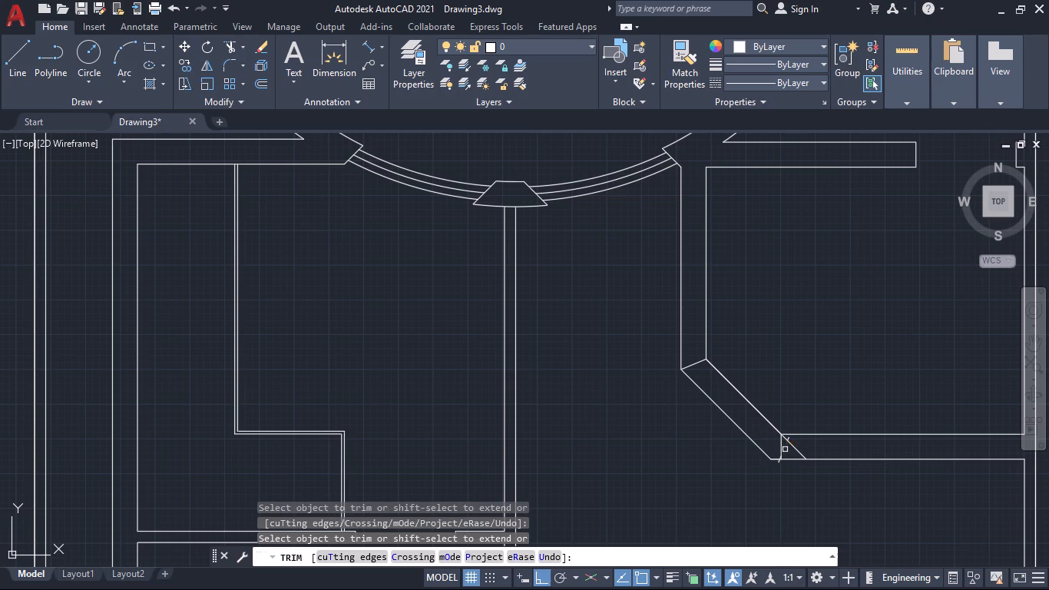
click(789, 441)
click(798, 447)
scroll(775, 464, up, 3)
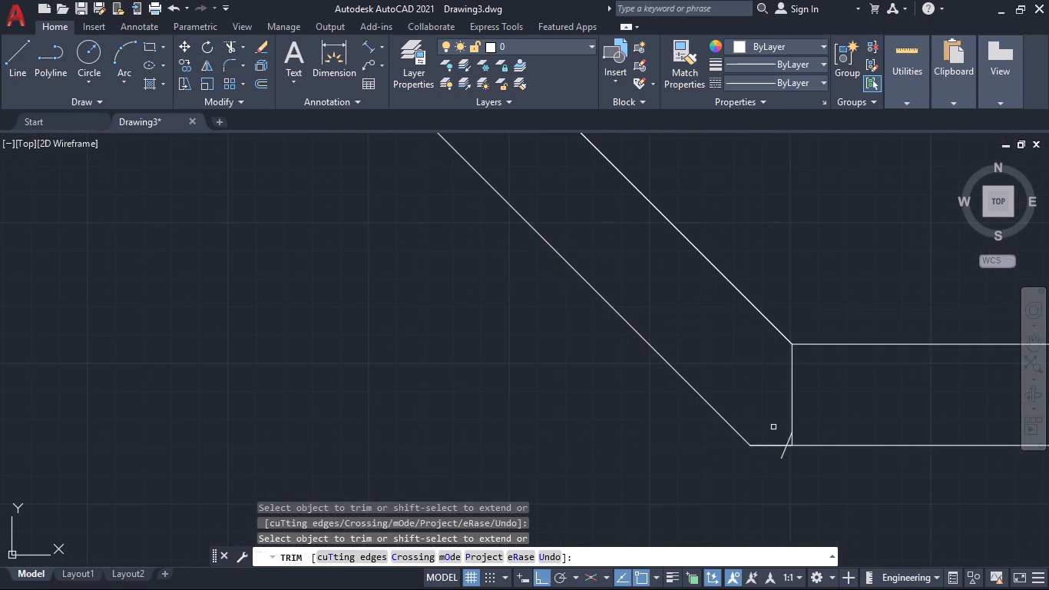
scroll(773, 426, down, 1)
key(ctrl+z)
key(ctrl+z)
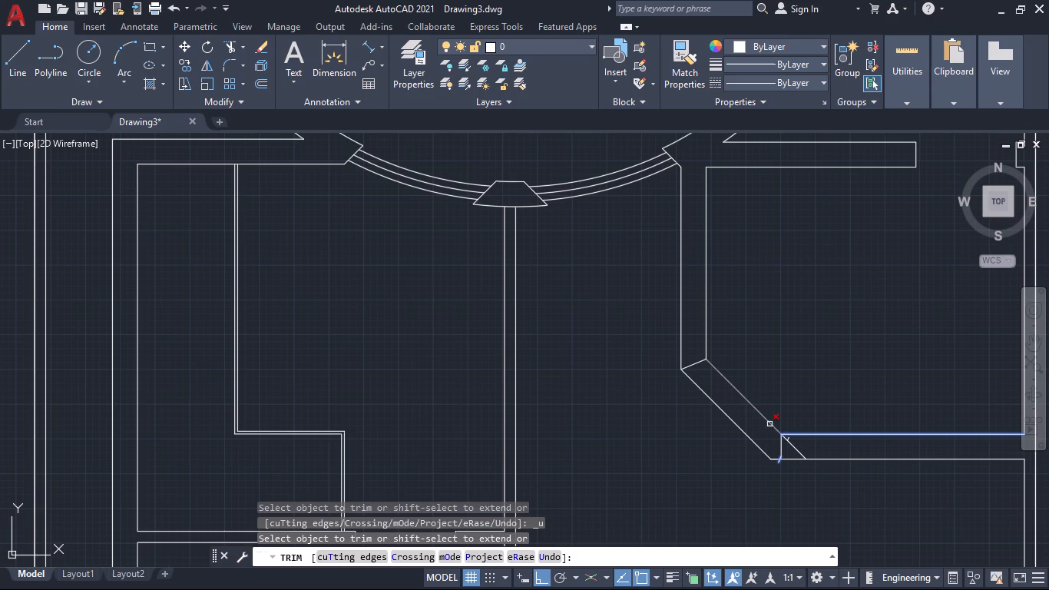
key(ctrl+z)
Extend the offset line at the south corner up to the horizontal wall's inner face and try to trim its lower overhang.
scroll(774, 446, up, 2)
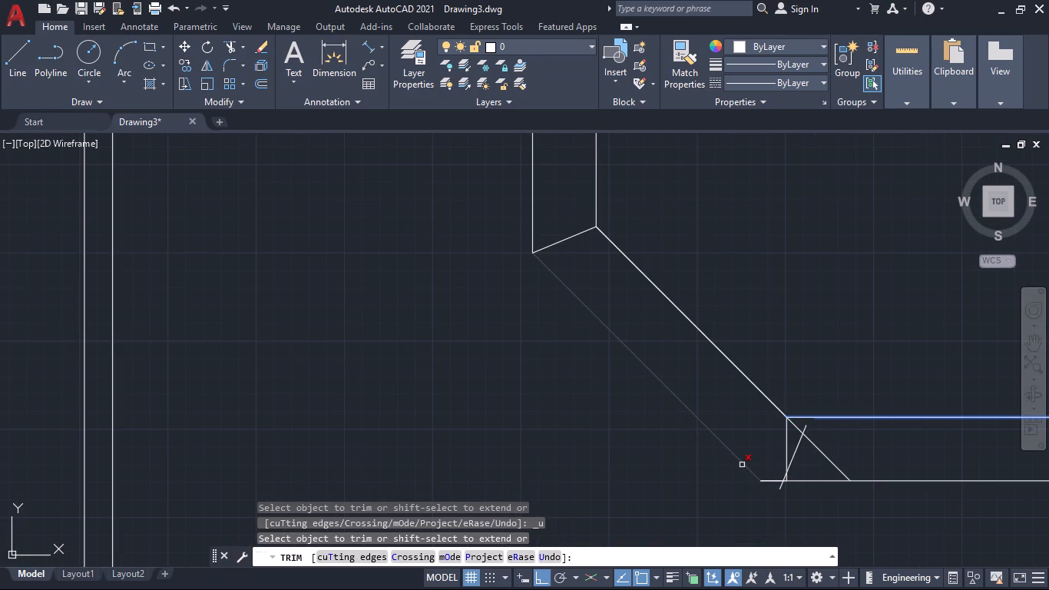
shift+click(781, 483)
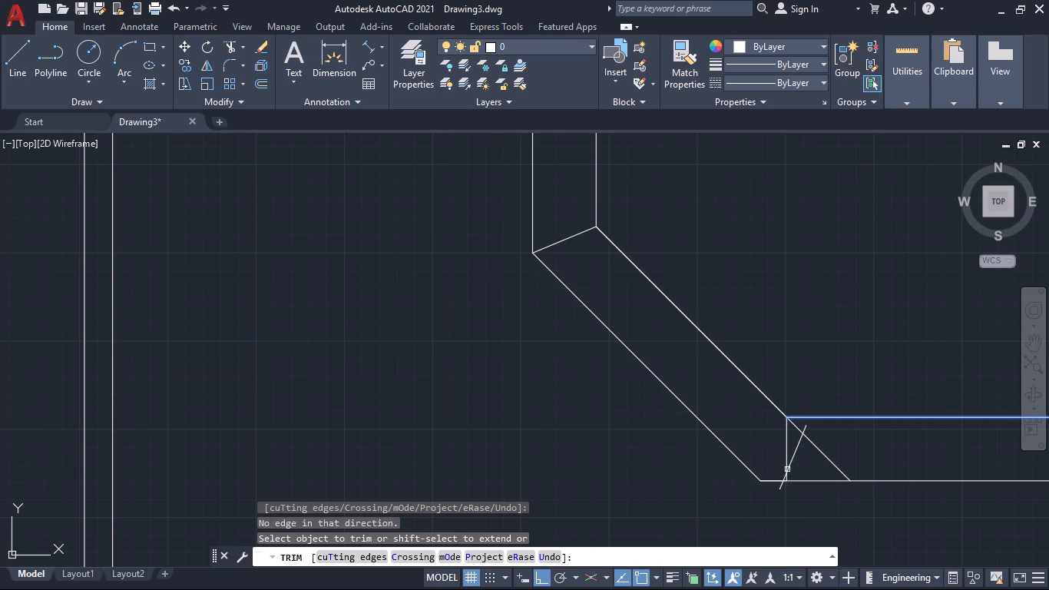
shift+click(787, 469)
shift+click(799, 436)
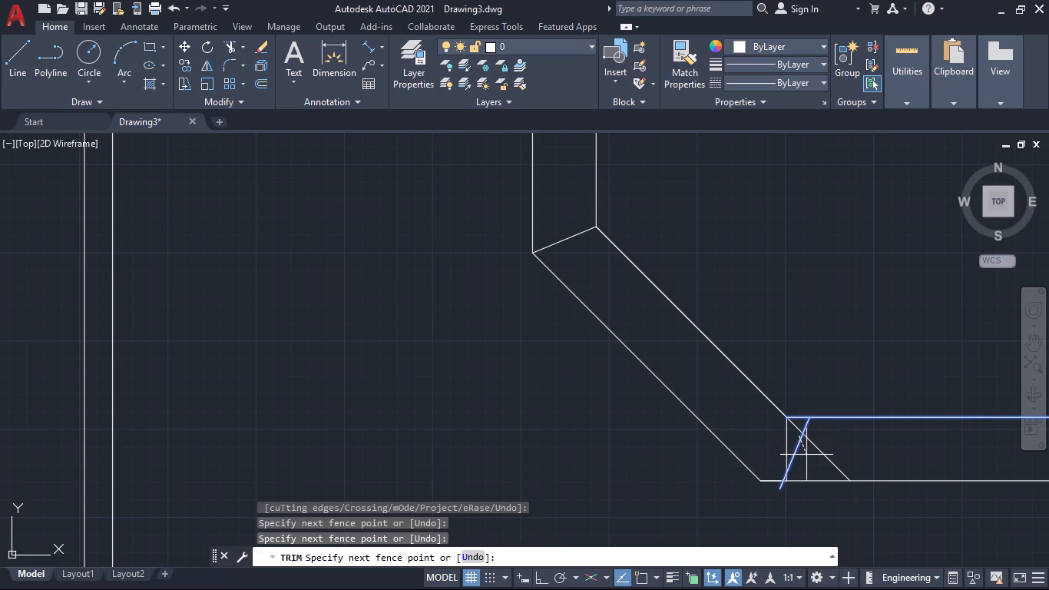
shift+click(807, 455)
shift+click(793, 460)
shift+click(782, 486)
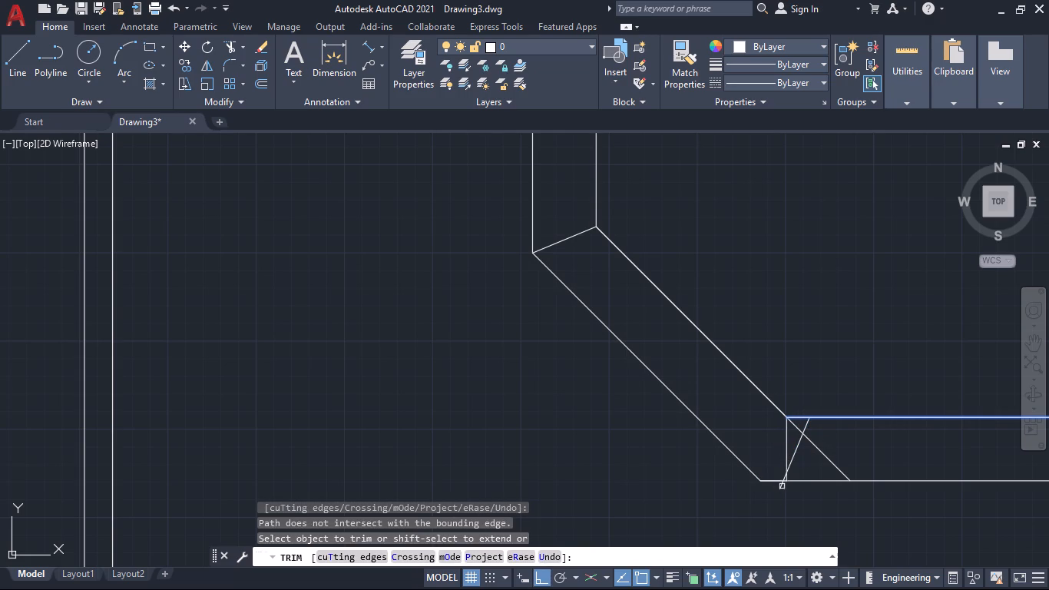
scroll(786, 502, down, 2)
middle_drag(789, 515, 739, 463)
scroll(730, 446, up, 3)
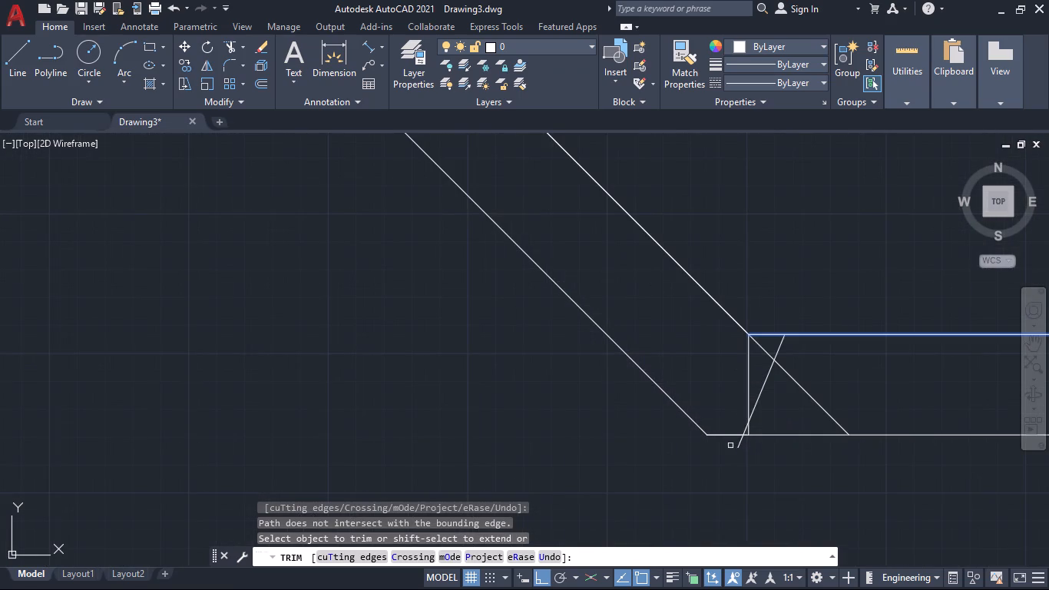
scroll(727, 454, down, 3)
scroll(734, 456, up, 1)
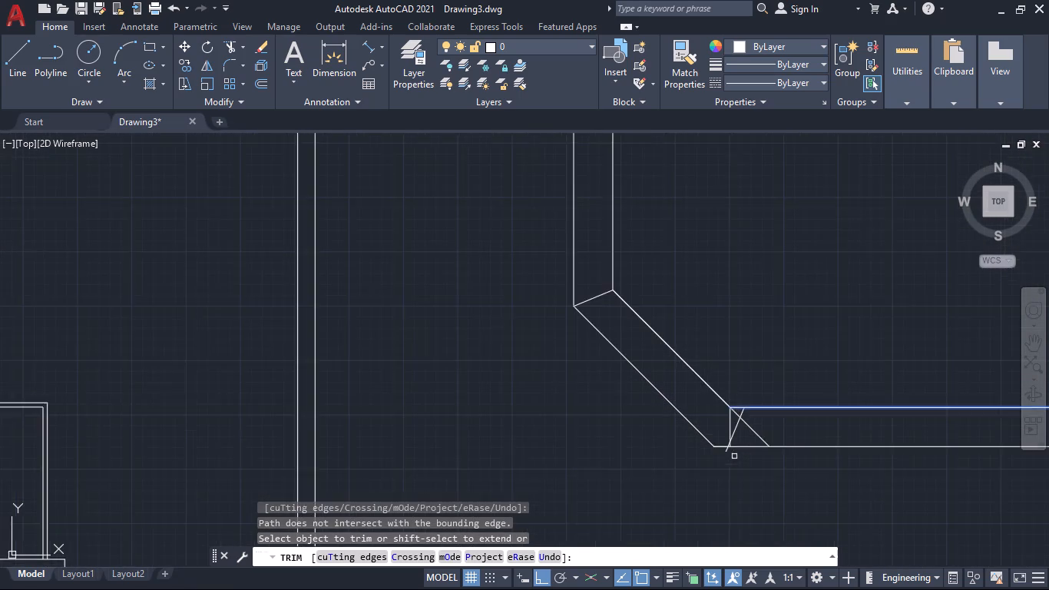
scroll(734, 456, up, 1)
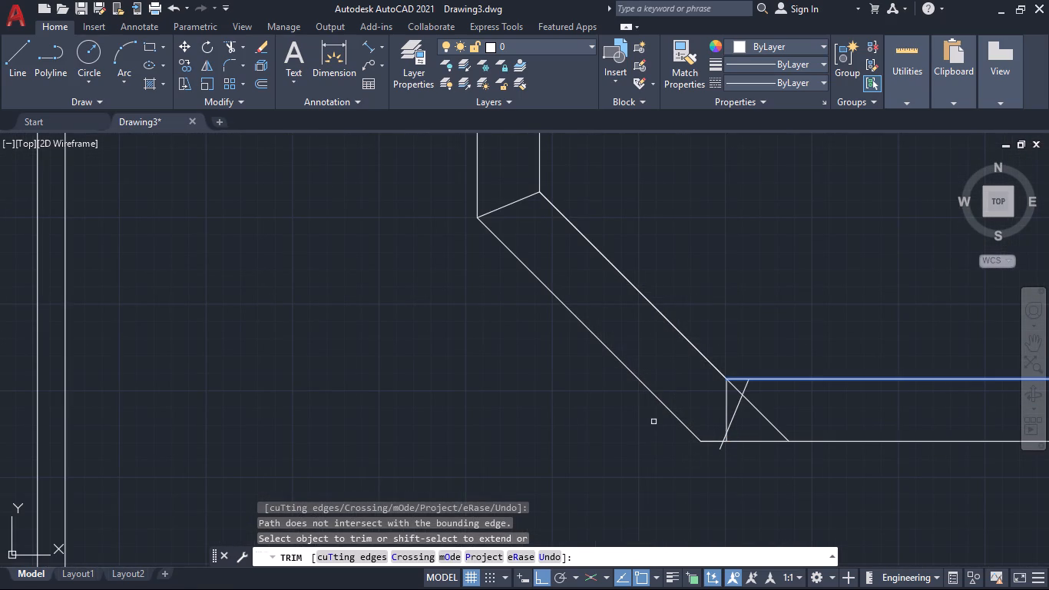
key(Escape)
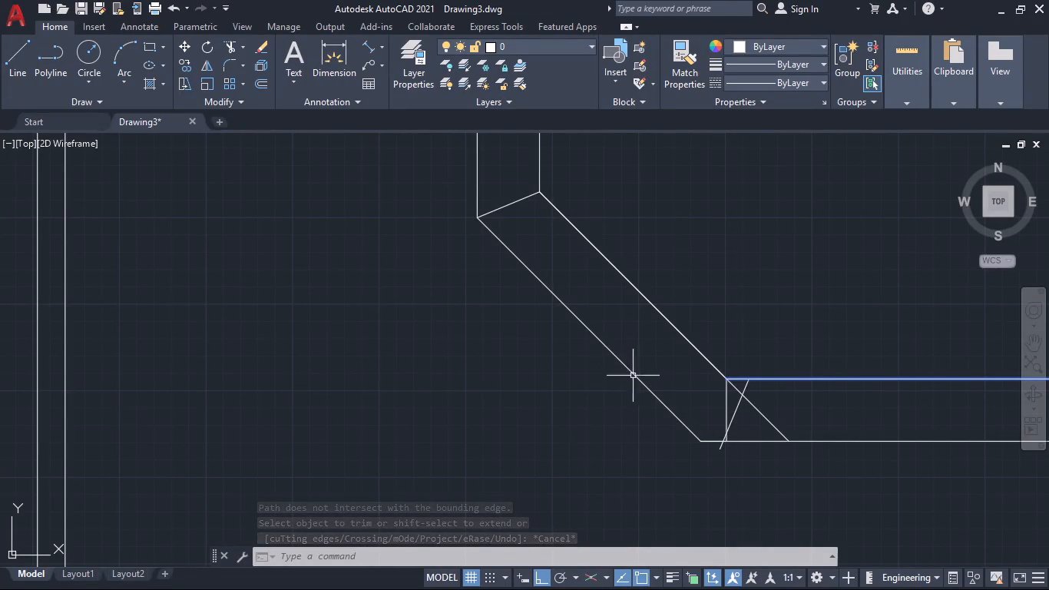
Erase the slanted offset line and the short vertical line at the angled wall's south corner.
click(734, 413)
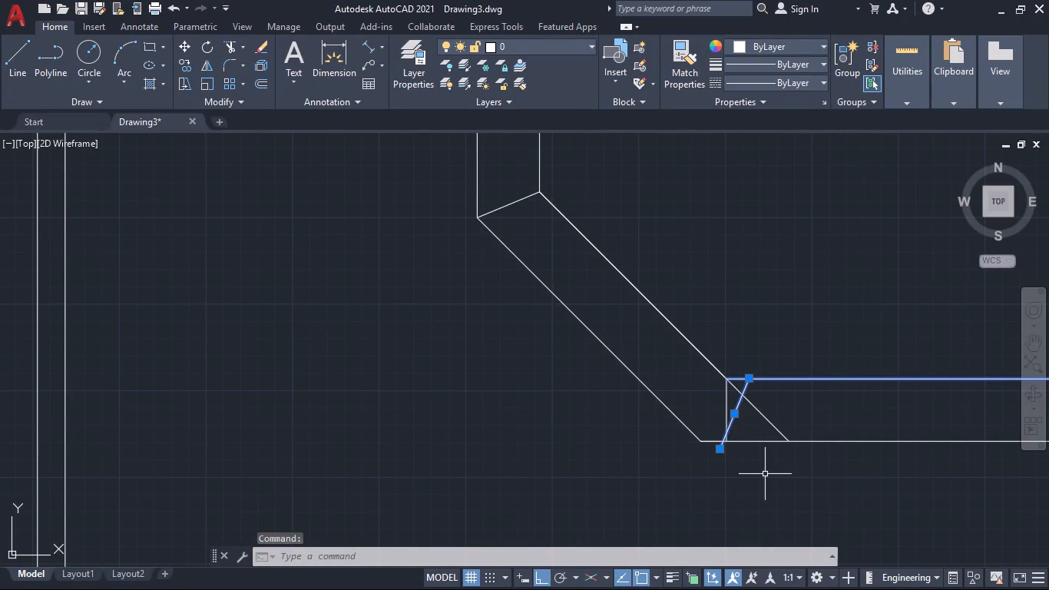
key(BackSpace)
key(Delete)
key(Delete)
key(Escape)
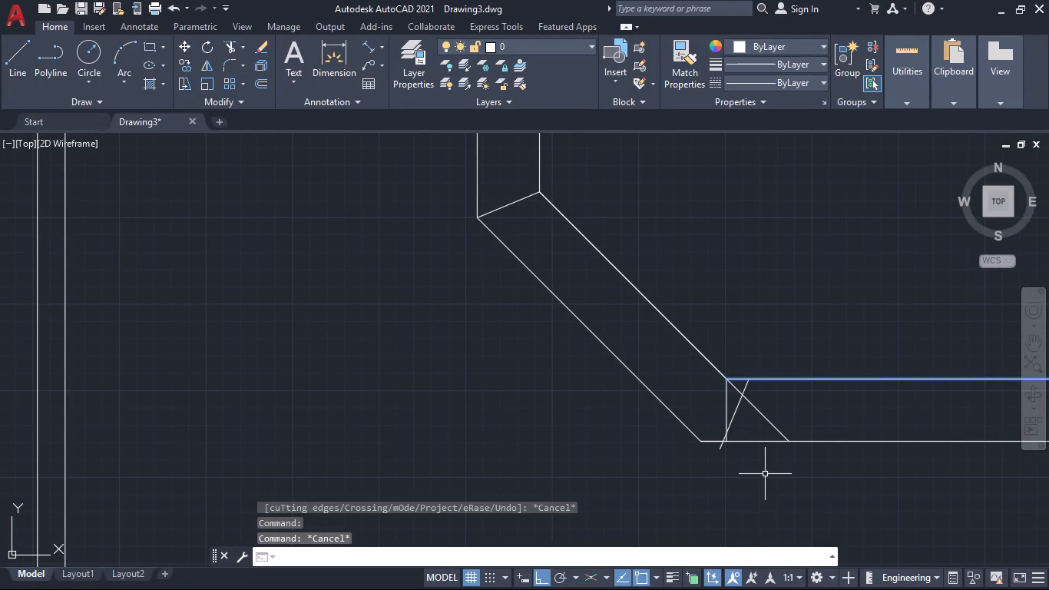
key(Delete)
click(732, 414)
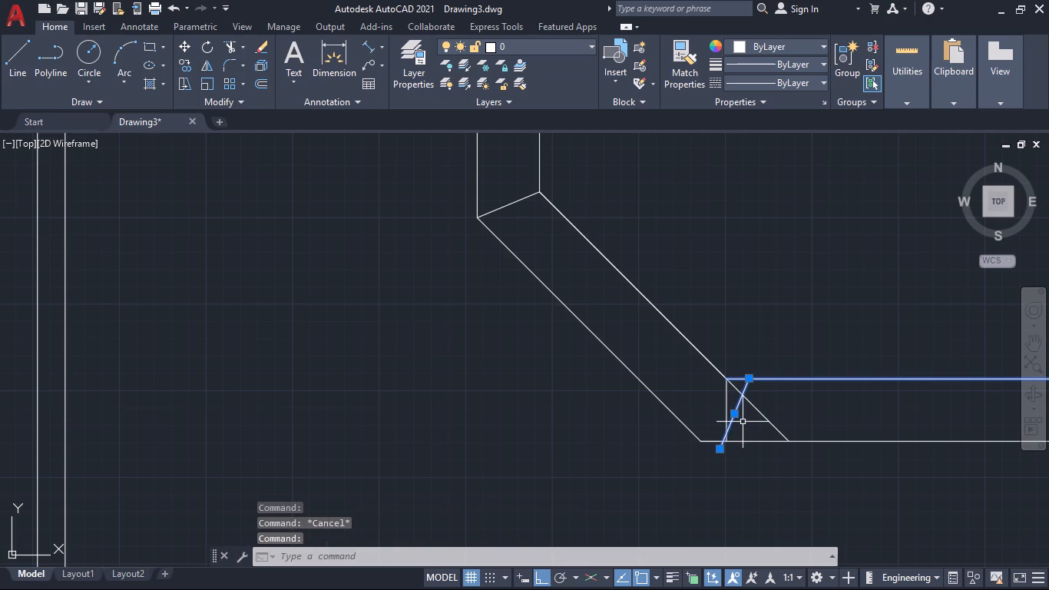
key(Delete)
scroll(753, 429, down, 2)
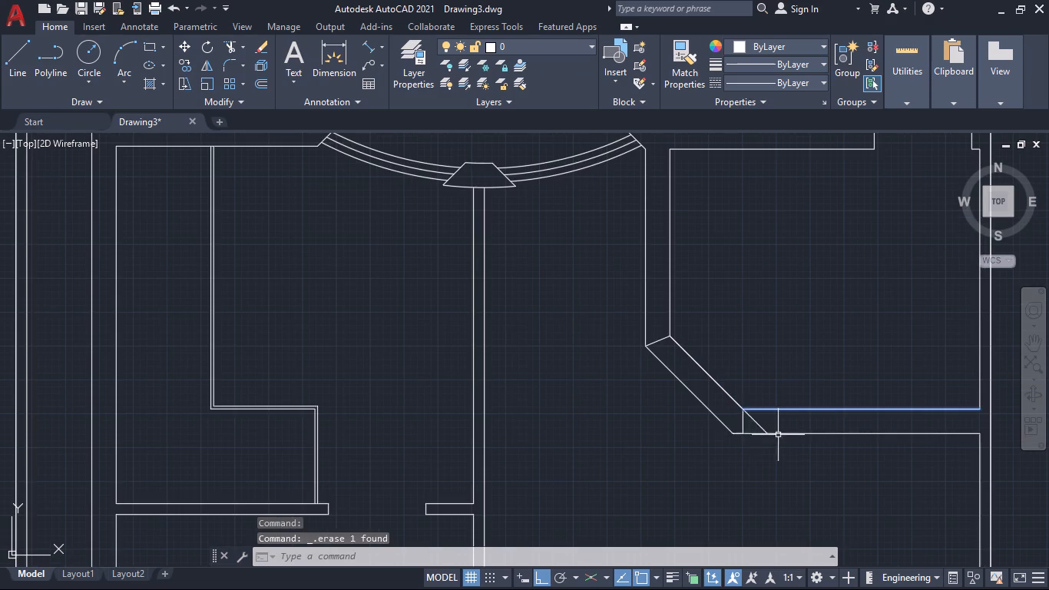
scroll(739, 422, up, 2)
click(744, 426)
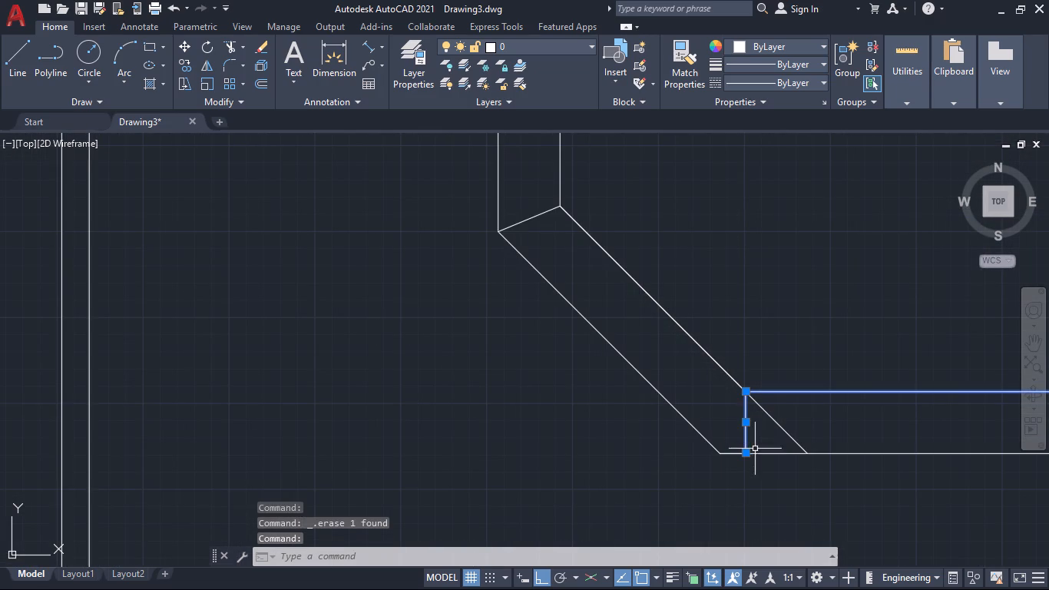
key(Delete)
key(BackSpace)
With polar tracking on, draw 45° lines from the angled wall's two outer corners, the north one about 3'-7" long.
scroll(737, 448, down, 2)
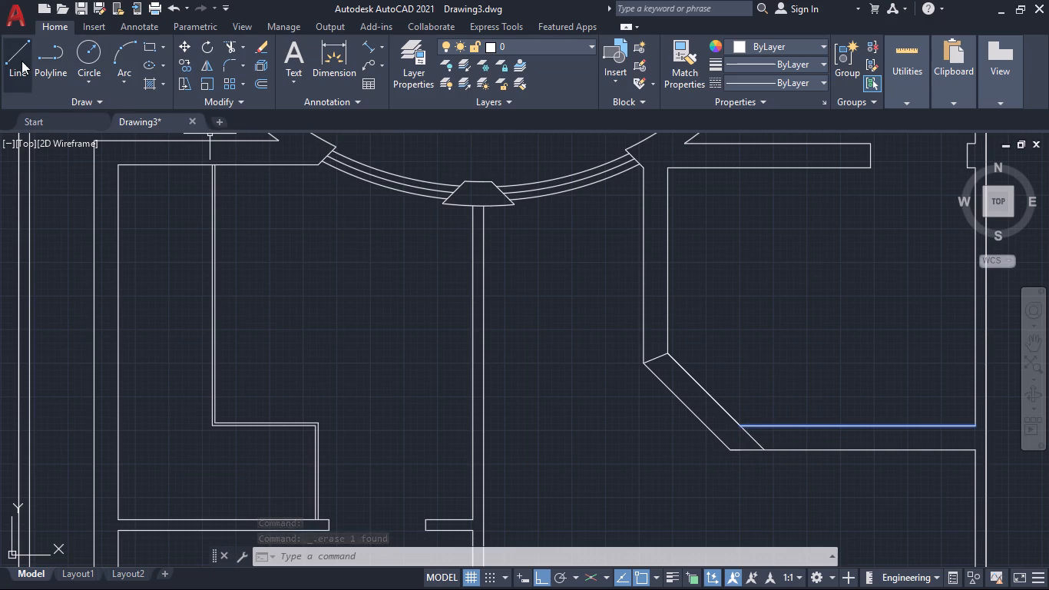
click(22, 58)
click(735, 453)
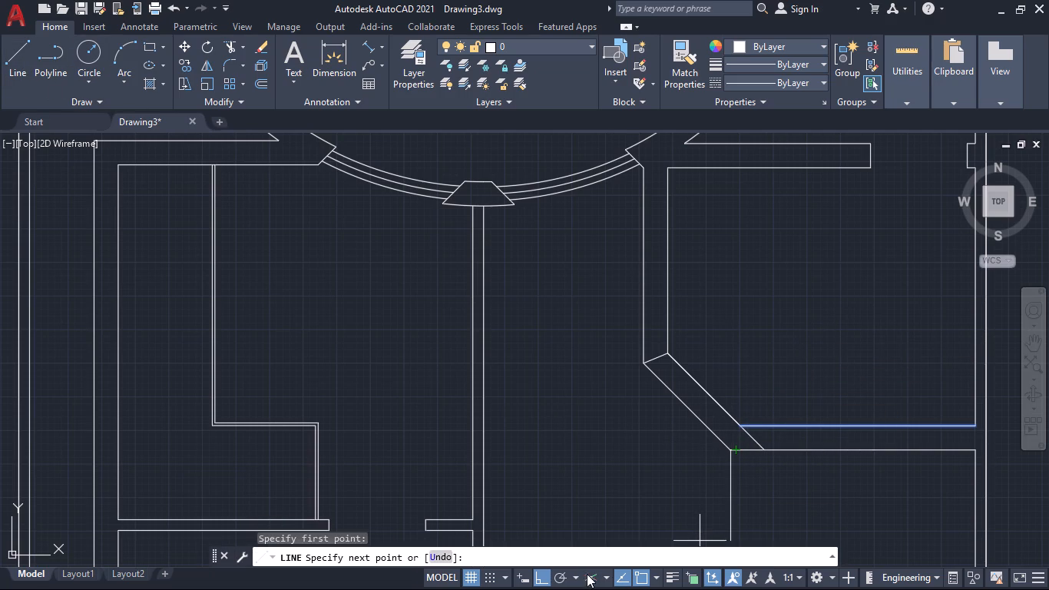
click(558, 574)
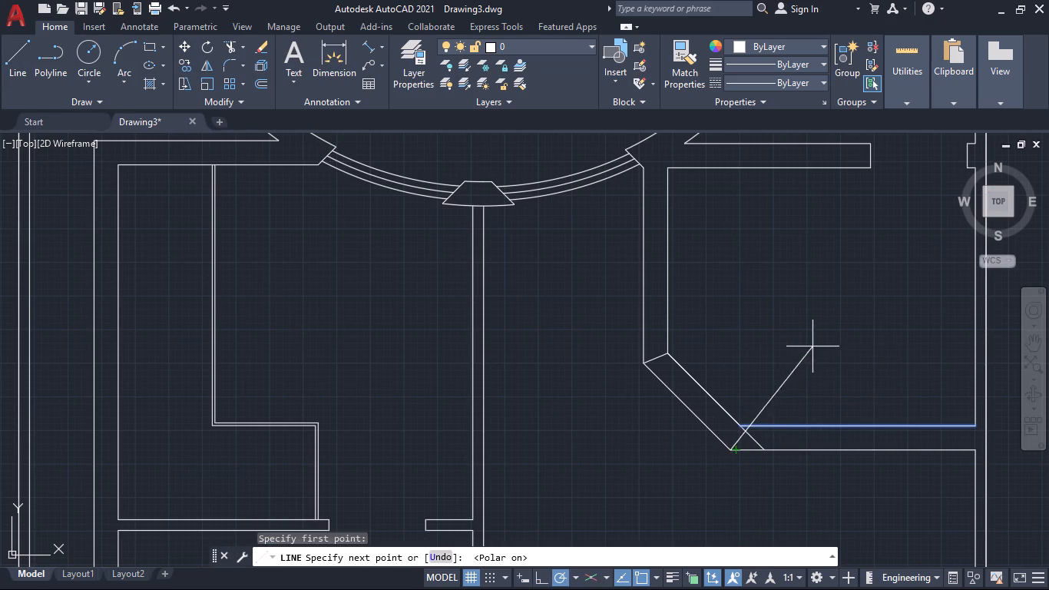
click(823, 346)
key(space)
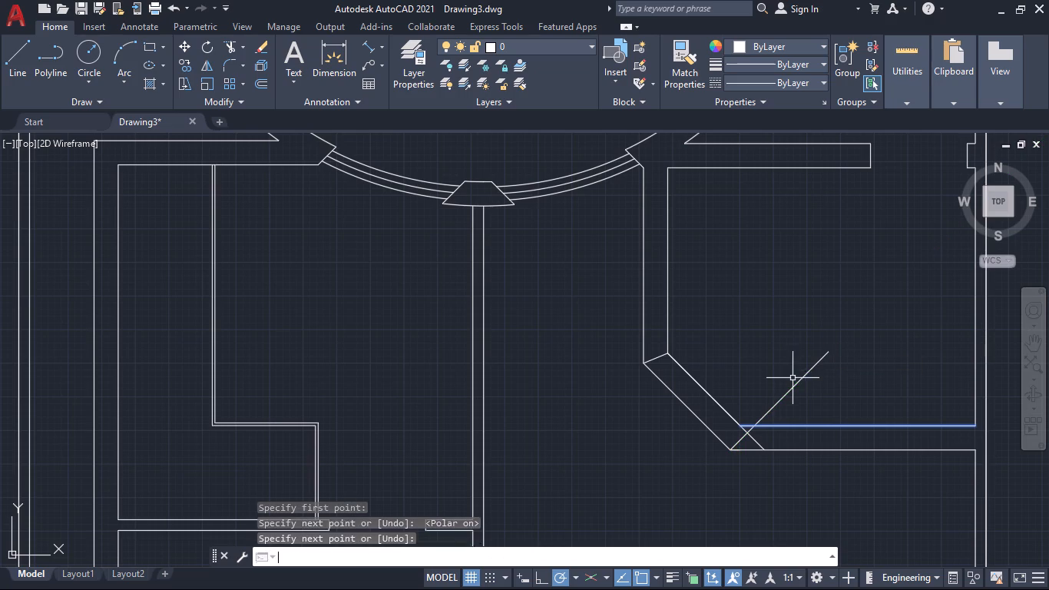
key(space)
click(646, 367)
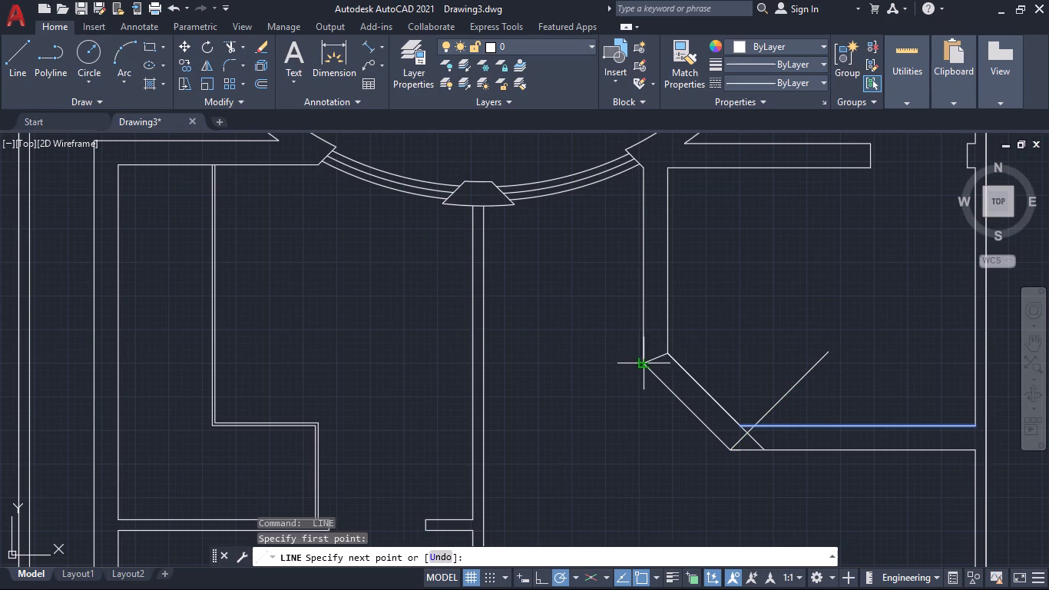
click(725, 281)
key(space)
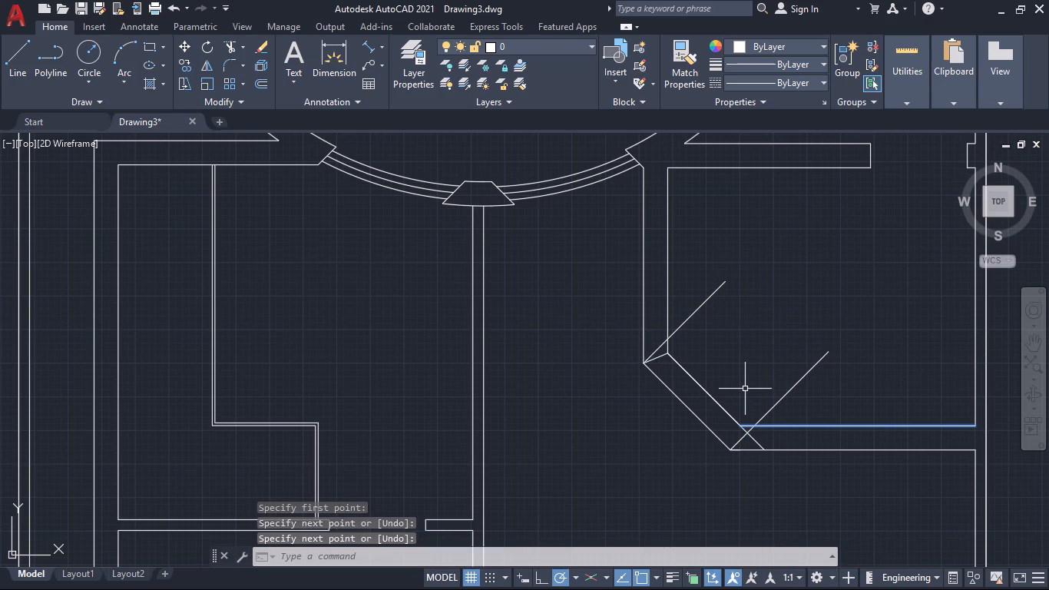
Trim away the angled wall between the two 45° lines, plus the overruns of those lines and the adjoining walls.
text(tr)
key(Return)
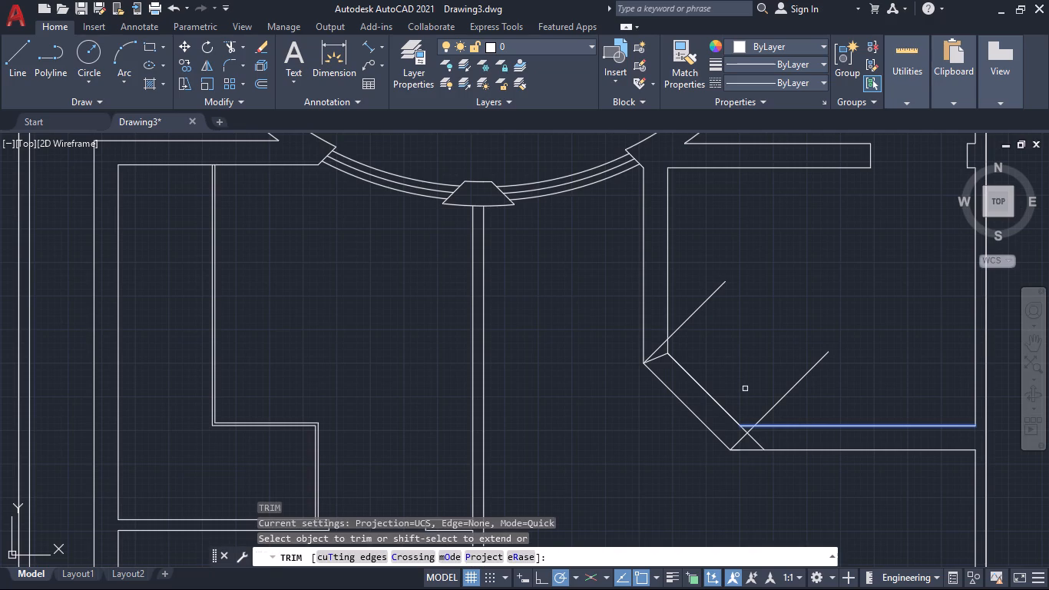
click(730, 342)
click(634, 442)
click(667, 353)
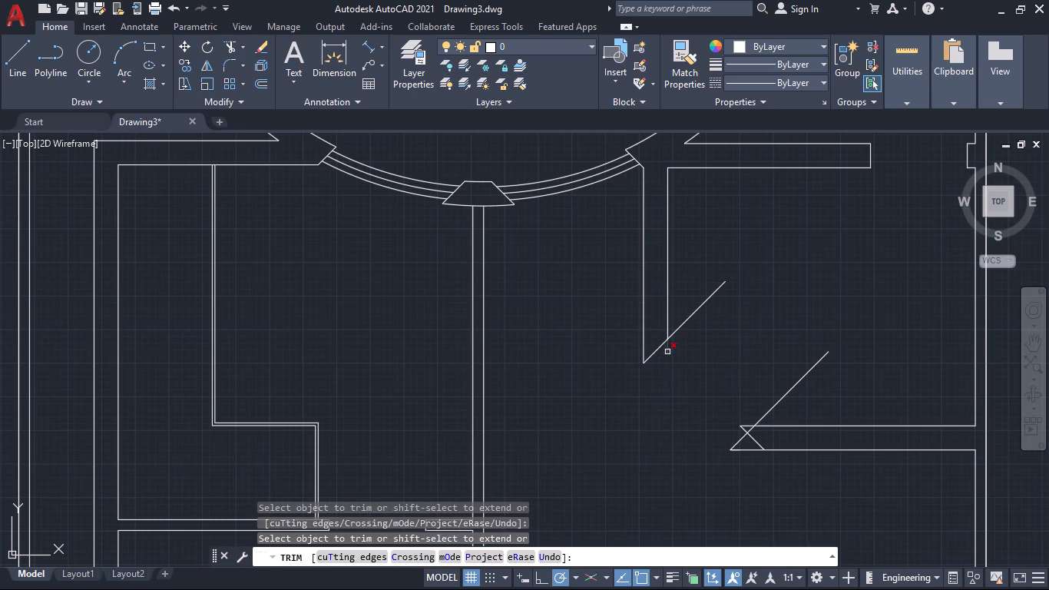
click(667, 351)
click(695, 320)
click(686, 303)
click(746, 362)
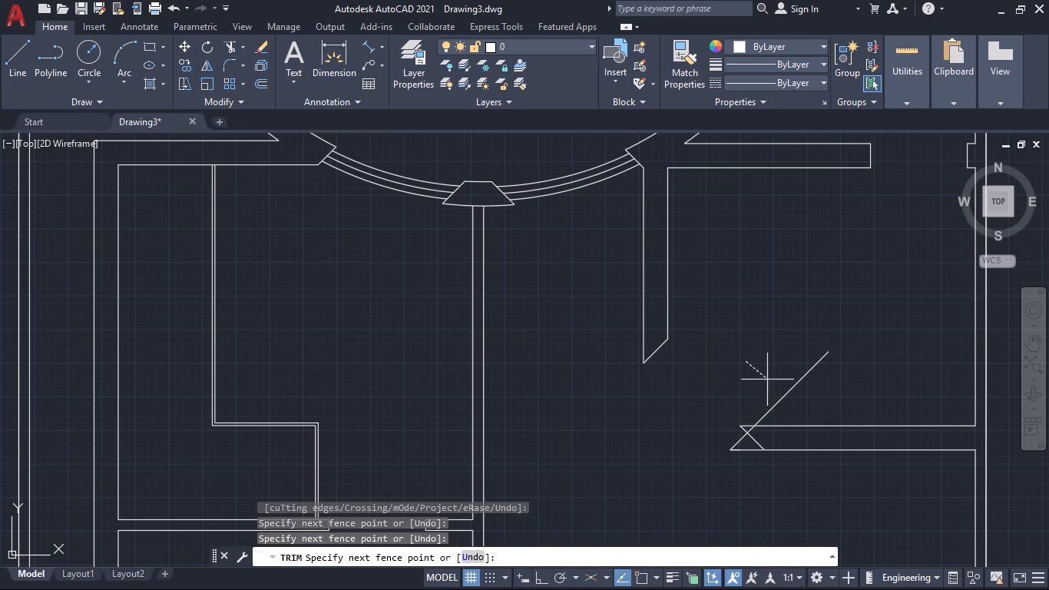
click(836, 404)
click(744, 425)
click(739, 431)
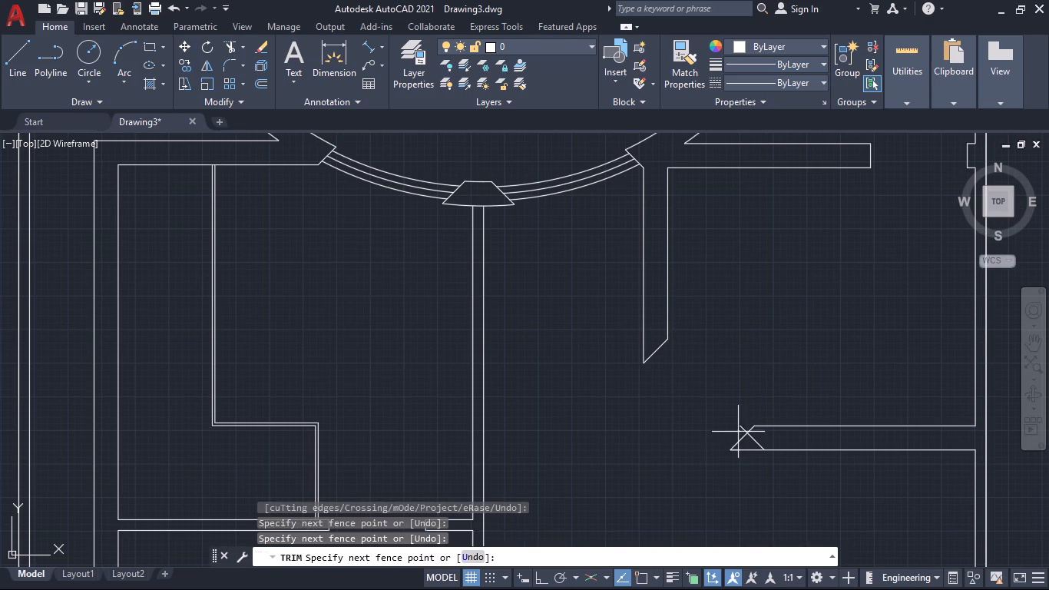
click(750, 422)
click(752, 439)
Examine the opening at the former angled wall, the southern rooms and the overall house plan.
scroll(702, 398, down, 2)
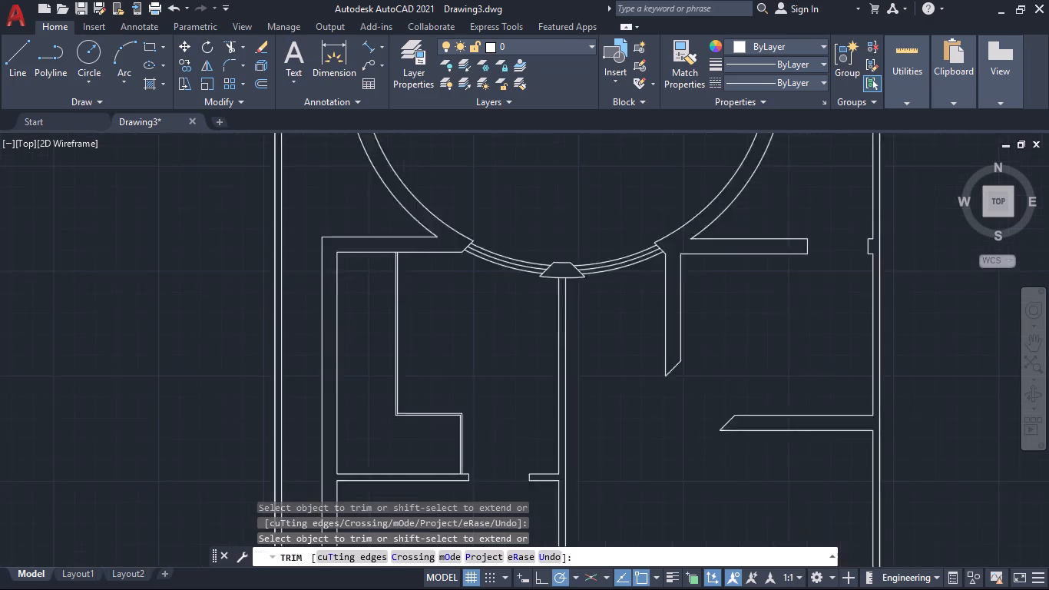
scroll(673, 429, down, 1)
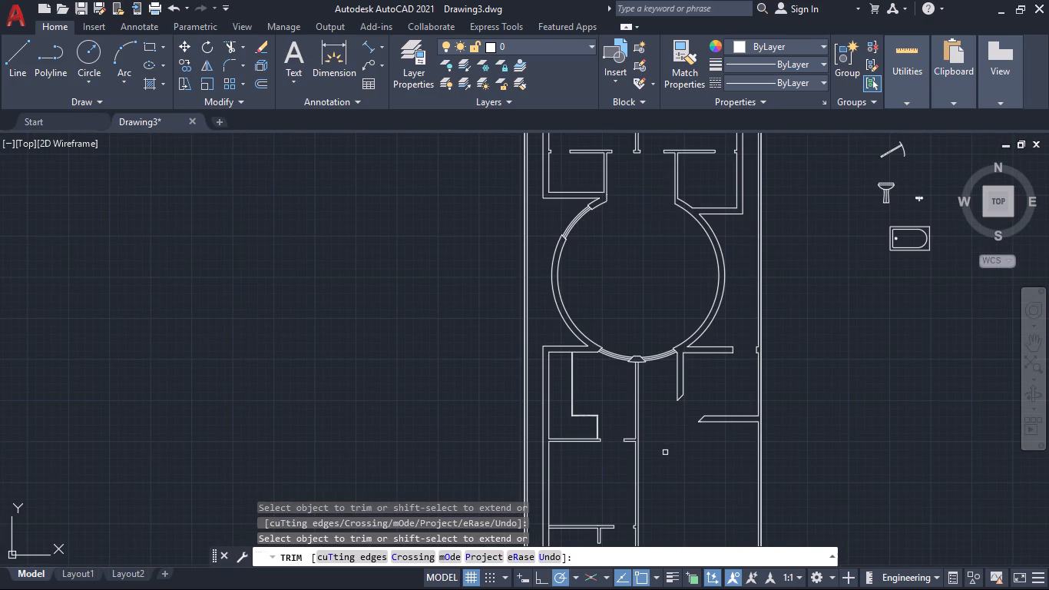
scroll(717, 483, down, 1)
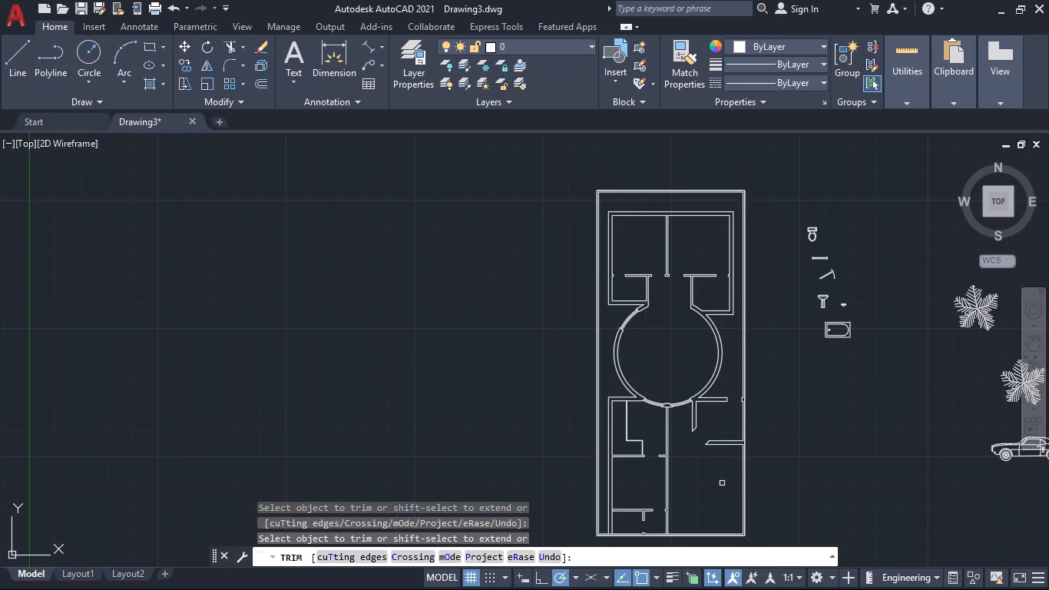
middle_drag(722, 483, 742, 393)
middle_drag(744, 393, 710, 442)
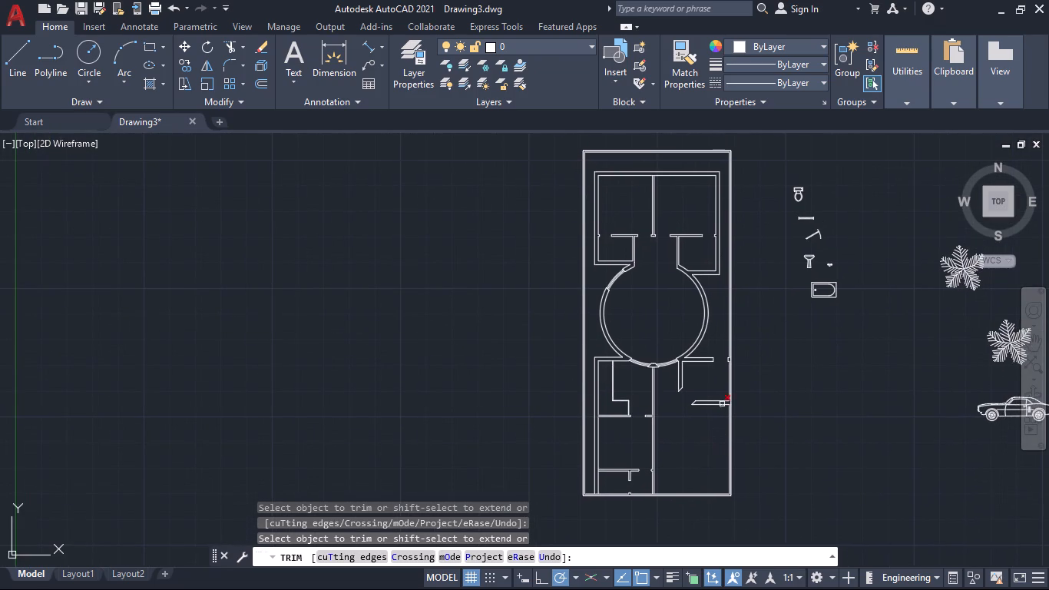
scroll(717, 401, up, 3)
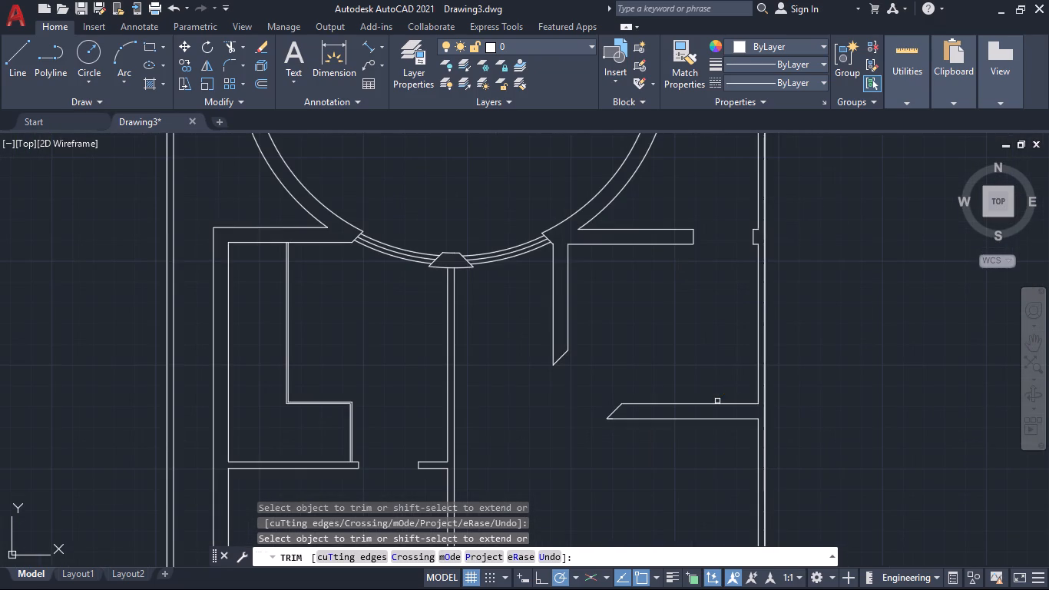
scroll(717, 401, down, 2)
middle_drag(720, 440, 665, 501)
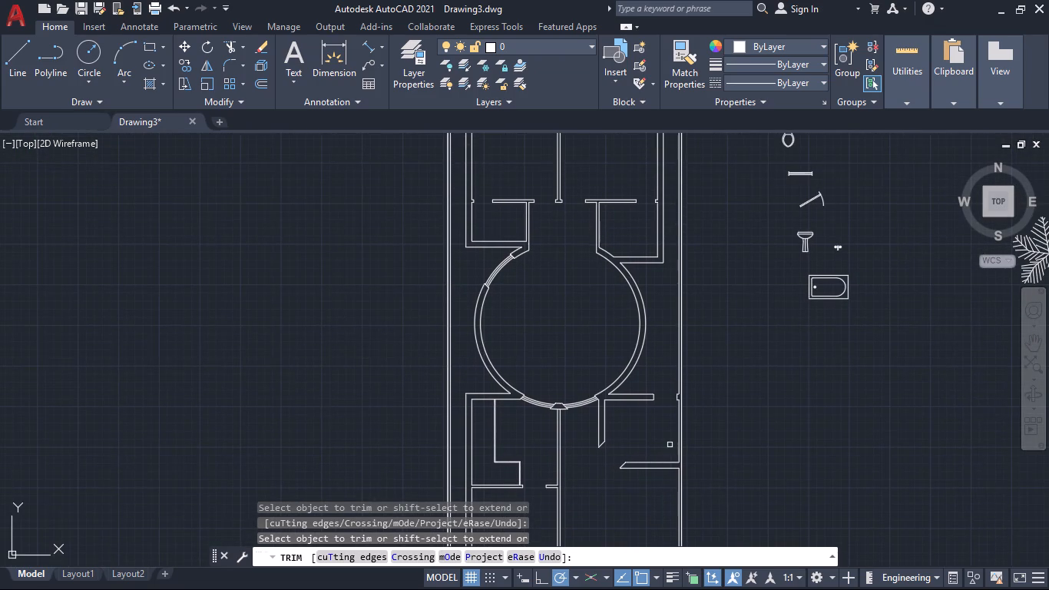
scroll(670, 442, up, 2)
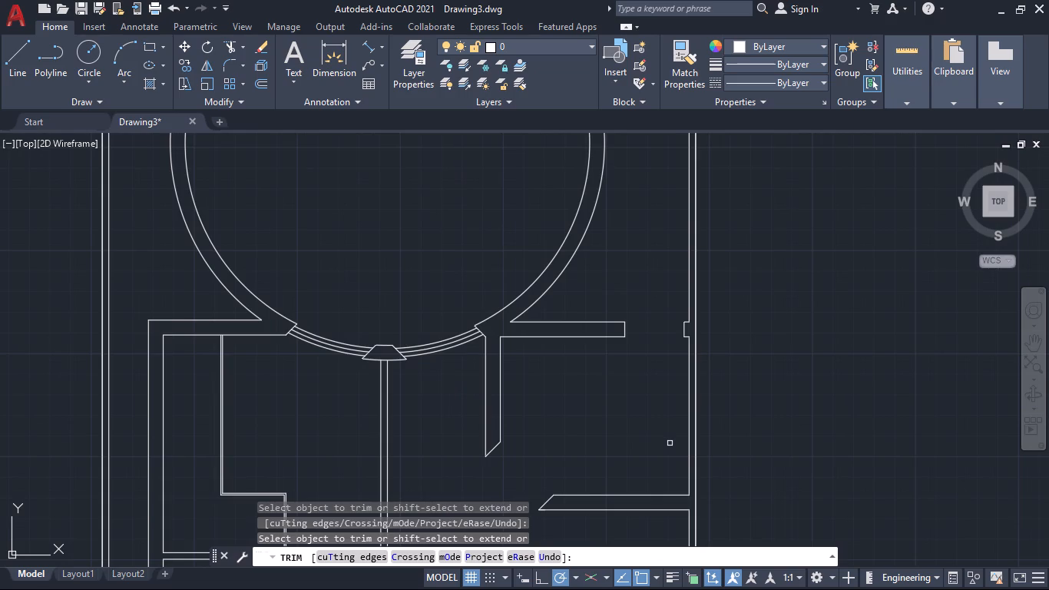
scroll(670, 444, down, 2)
middle_drag(666, 450, 673, 390)
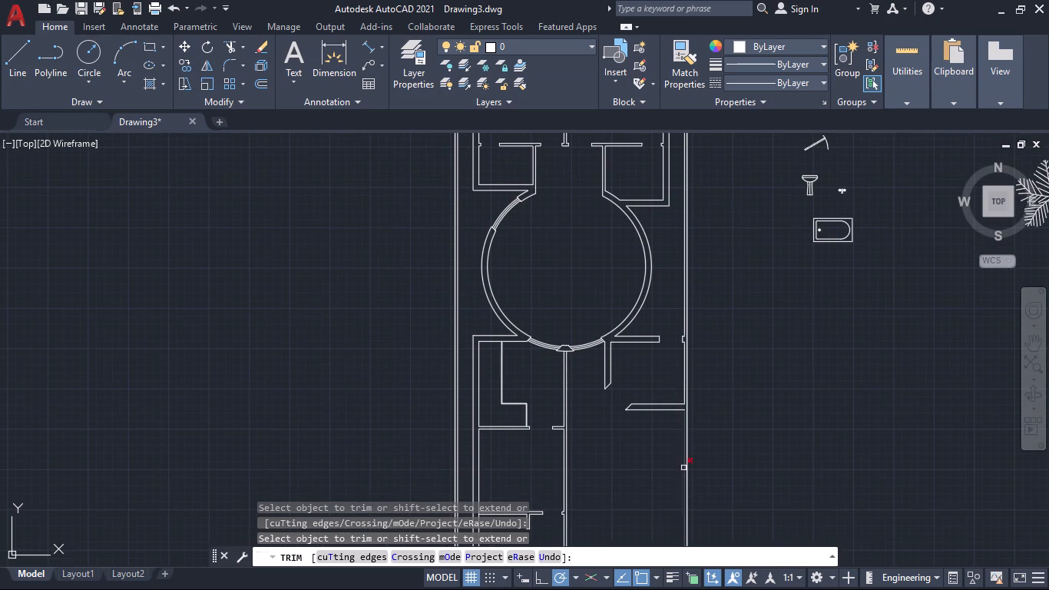
middle_drag(666, 485, 676, 412)
scroll(676, 413, up, 2)
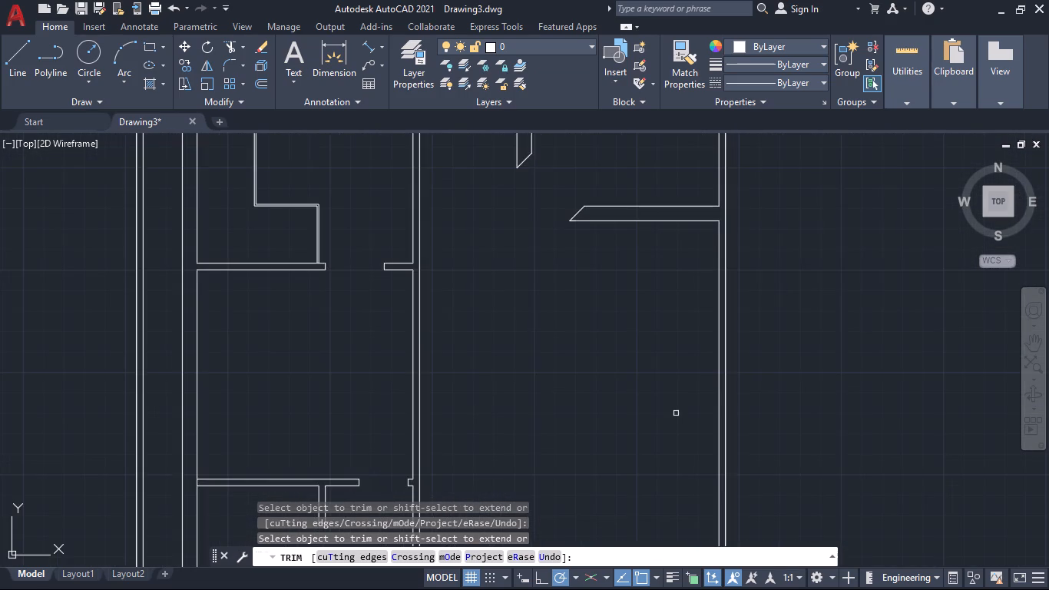
scroll(669, 406, down, 3)
middle_drag(656, 419, 669, 472)
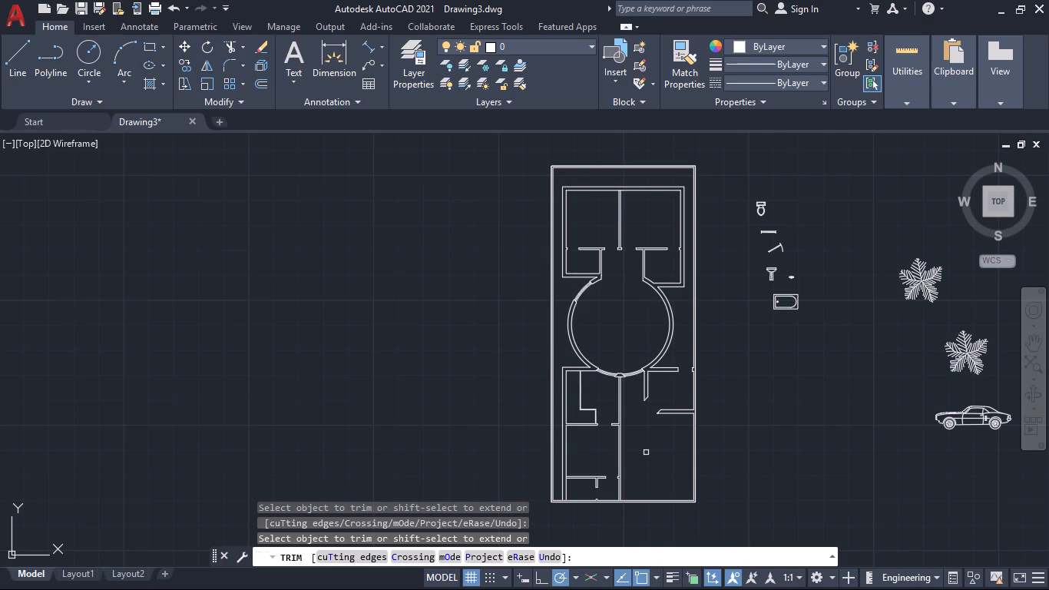
middle_drag(592, 450, 603, 407)
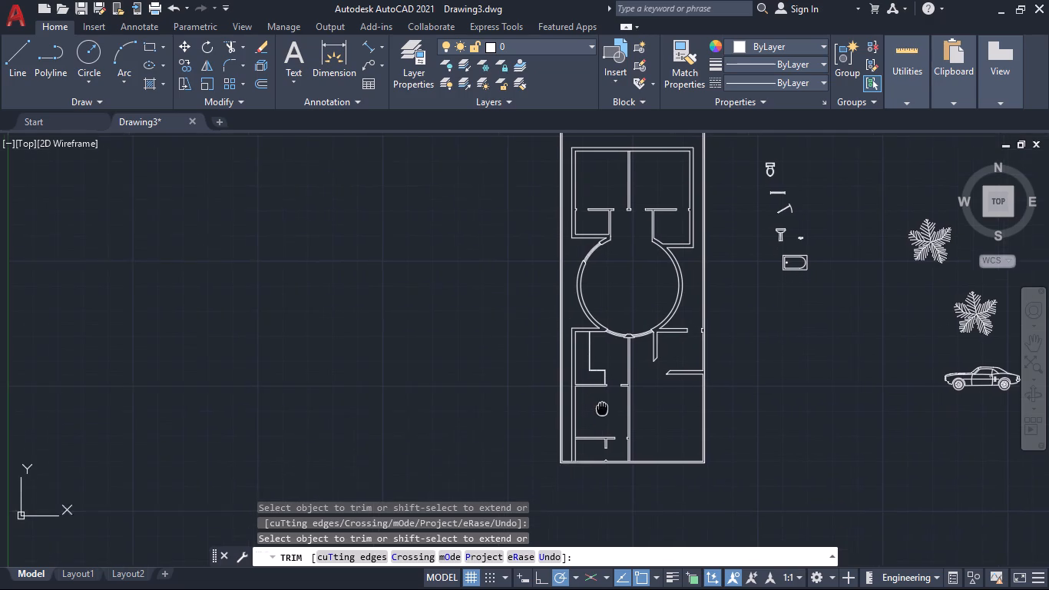
middle_drag(603, 407, 604, 406)
scroll(601, 409, up, 2)
middle_drag(602, 406, 595, 432)
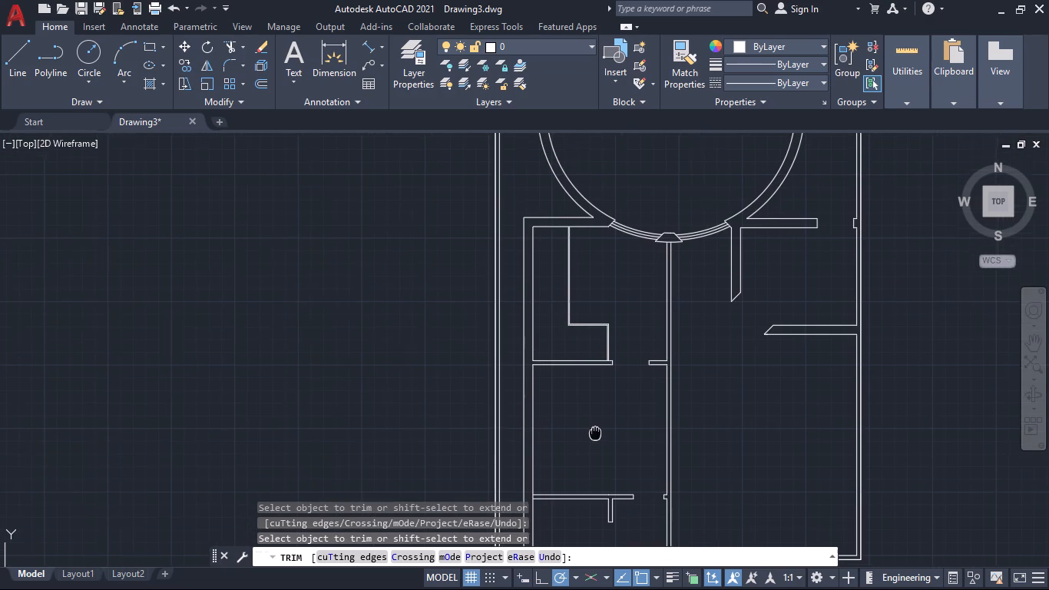
middle_drag(595, 432, 594, 435)
middle_drag(730, 391, 724, 477)
scroll(721, 479, down, 1)
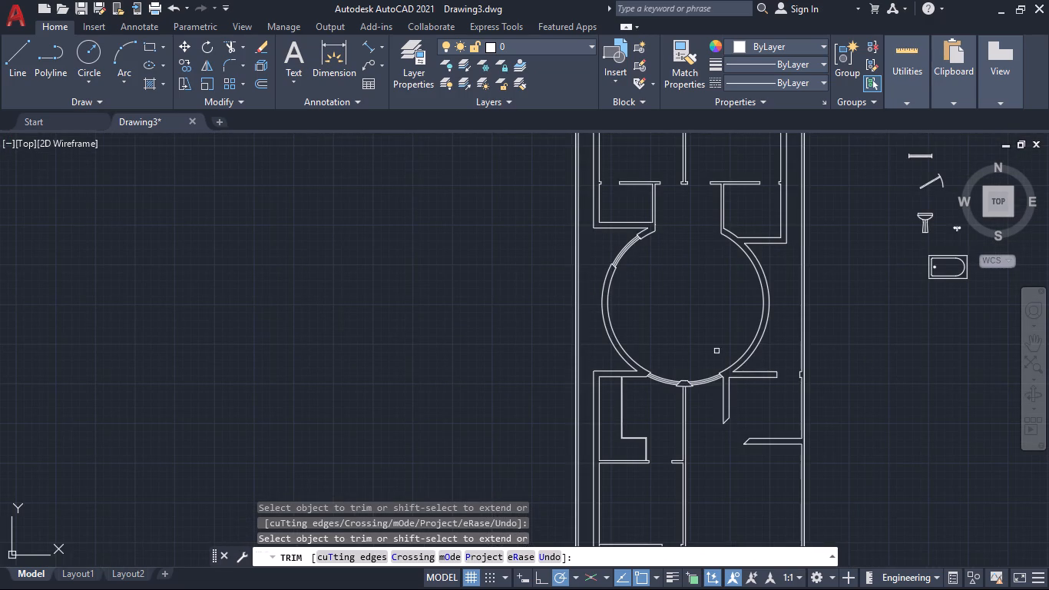
key(Escape)
middle_drag(720, 297, 707, 409)
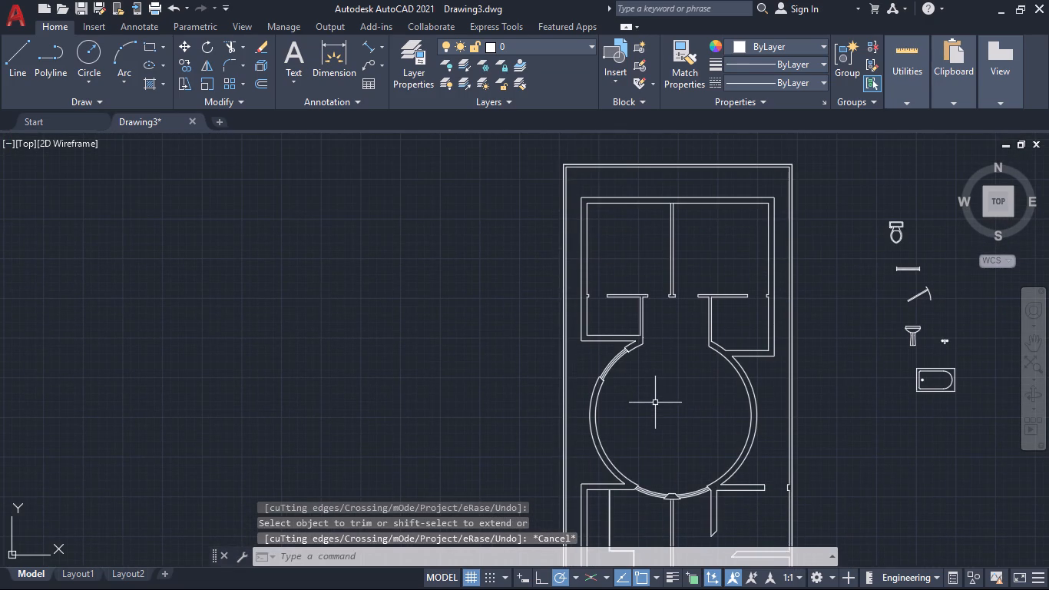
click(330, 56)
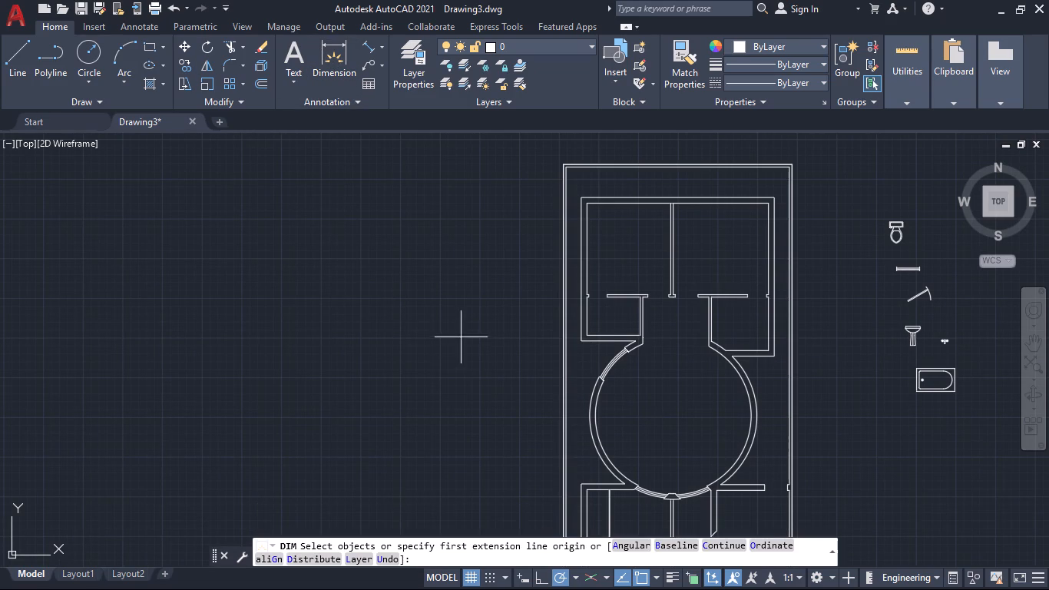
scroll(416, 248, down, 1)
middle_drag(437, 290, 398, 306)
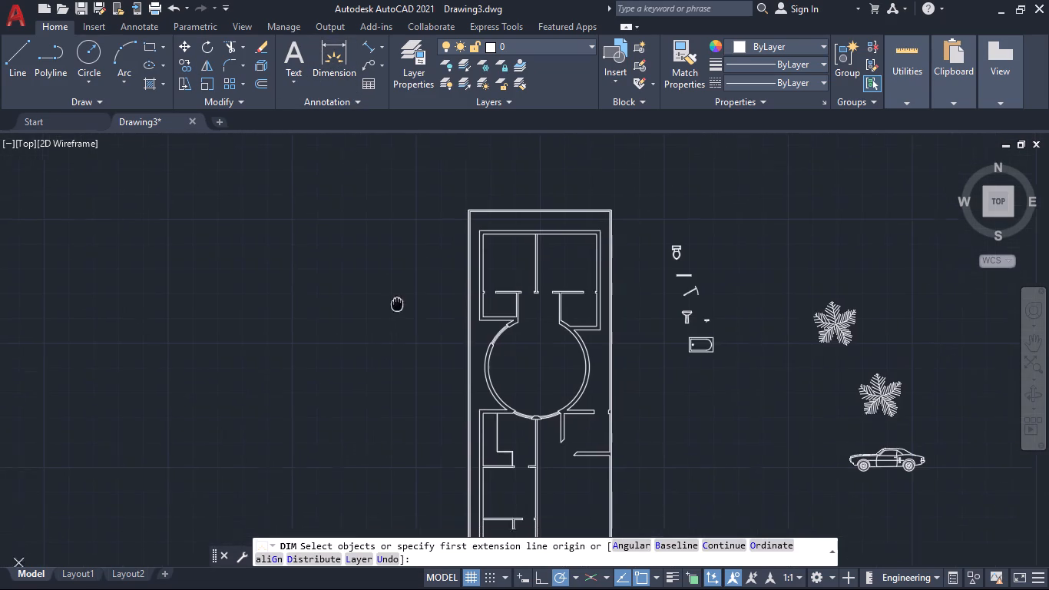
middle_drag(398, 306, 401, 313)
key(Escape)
Examine the northern rooms' door openings and the existing door block beside the house plan.
scroll(490, 291, up, 3)
middle_drag(551, 277, 480, 228)
middle_drag(587, 401, 574, 376)
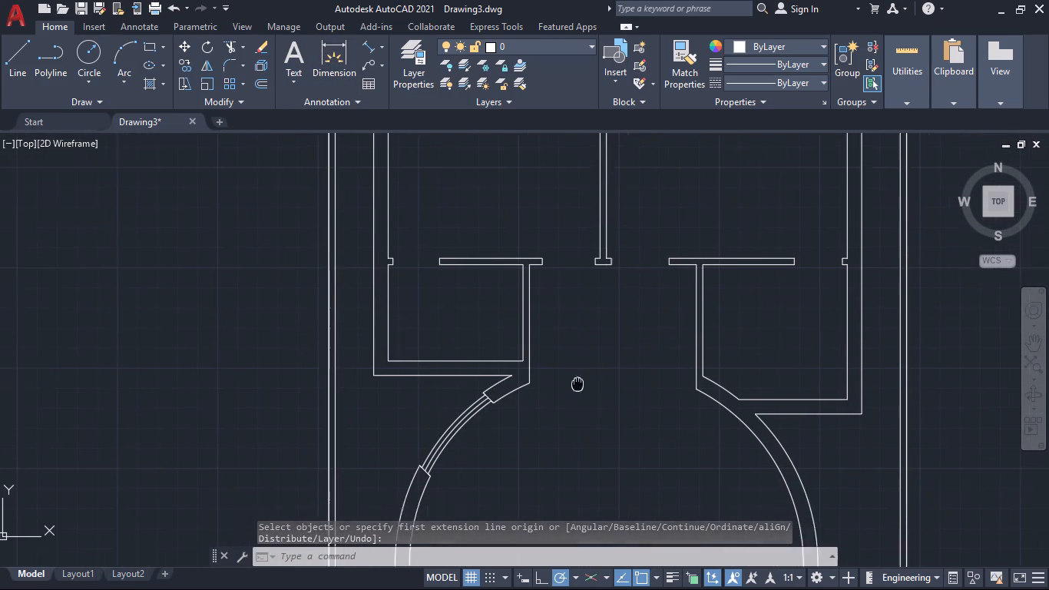
middle_drag(574, 376, 491, 373)
scroll(514, 360, down, 2)
middle_drag(766, 462, 752, 452)
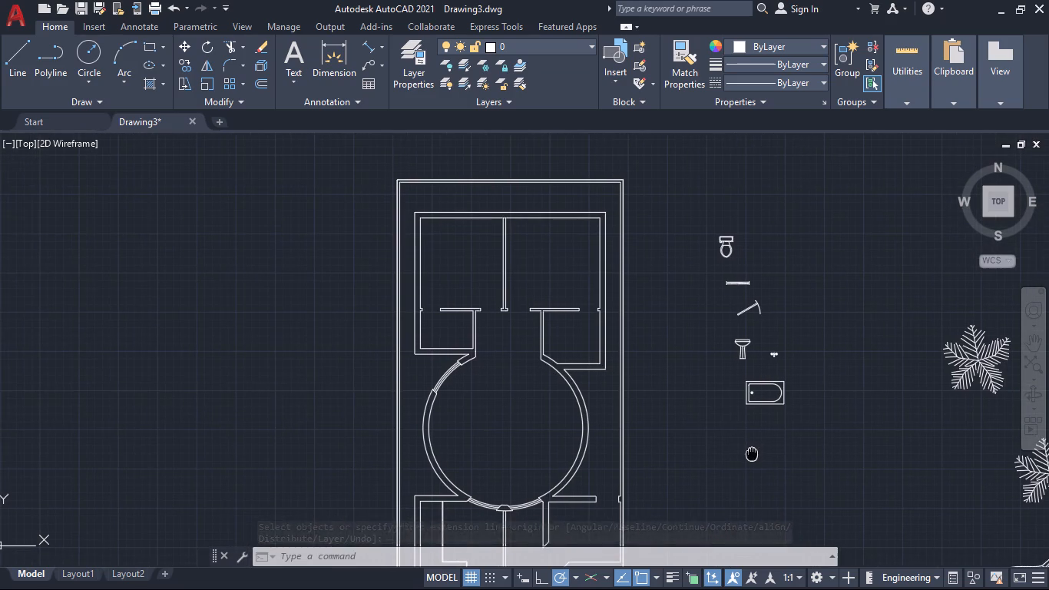
middle_drag(752, 452, 753, 453)
scroll(702, 370, up, 1)
middle_drag(716, 333, 718, 416)
click(812, 383)
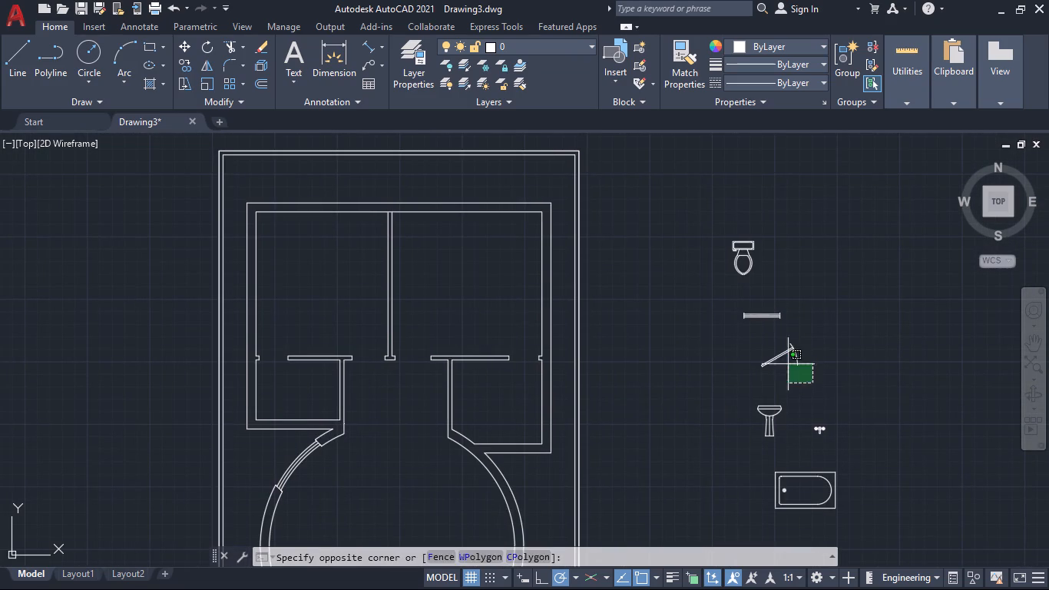
click(750, 343)
scroll(745, 383, up, 3)
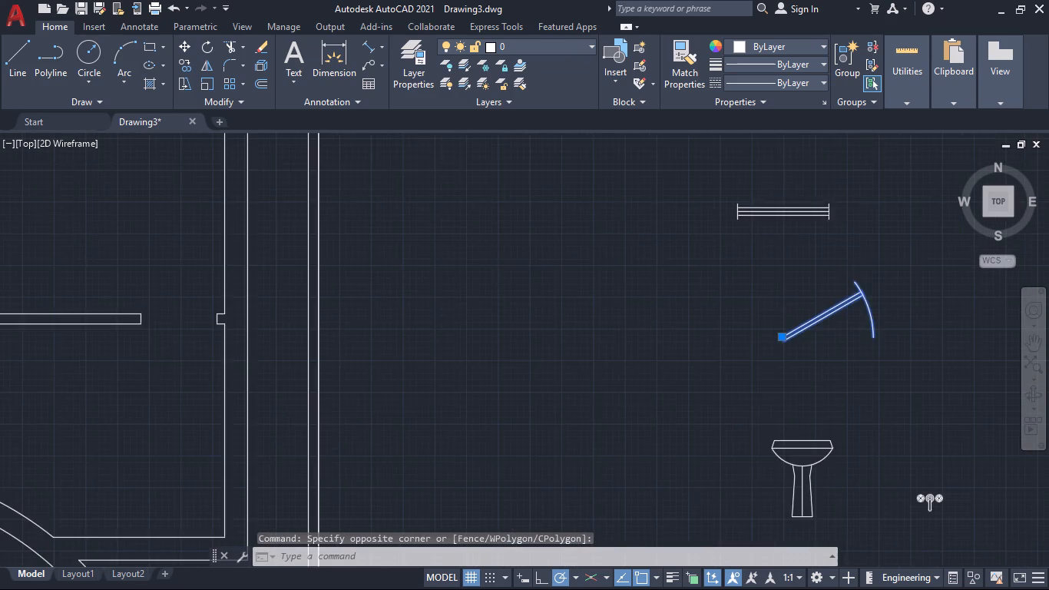
middle_drag(816, 404, 706, 428)
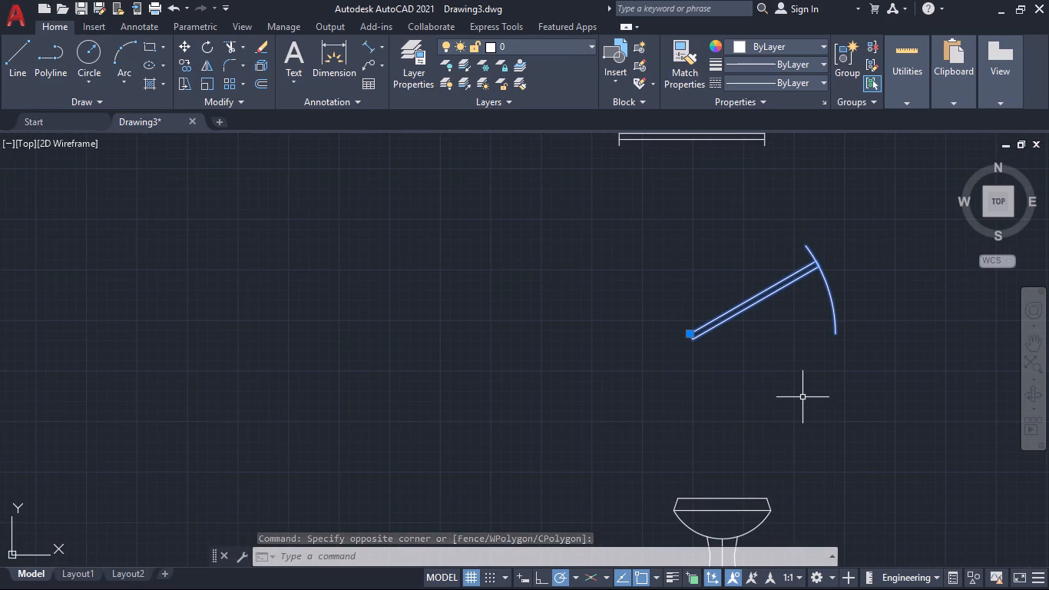
key(Escape)
Insert a Door - Metric block from the architectural samples just above the existing door block beside the plan.
key(ctrl+3)
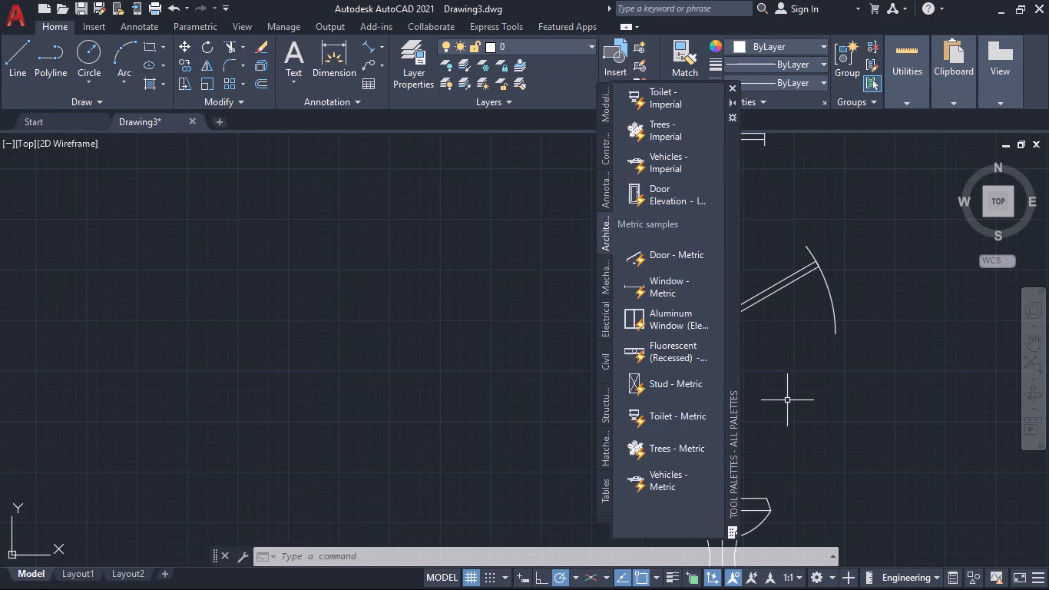
click(657, 258)
click(793, 203)
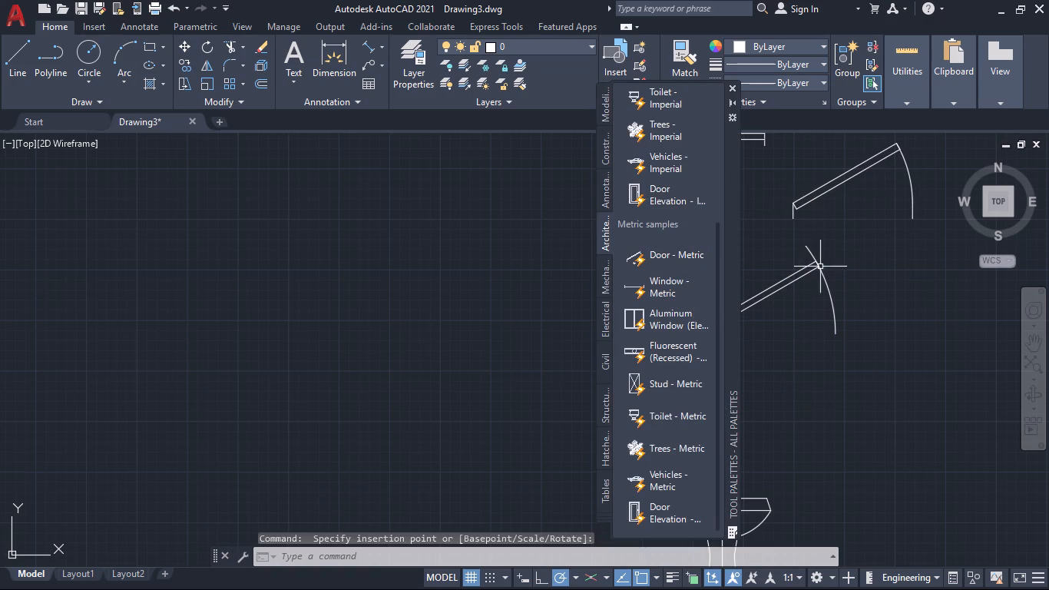
key(Escape)
key(Escape)
key(Escape)
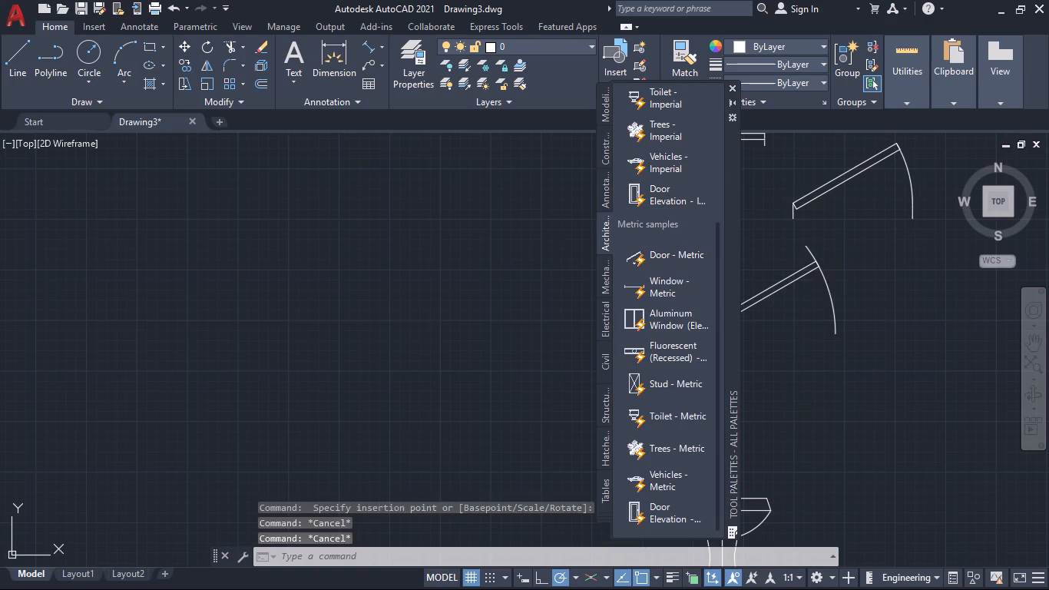
click(733, 83)
Copy the new metric door from its hinge-side lower end to spots beside the four door openings of the two northern rooms.
scroll(889, 248, down, 1)
middle_drag(888, 254, 888, 257)
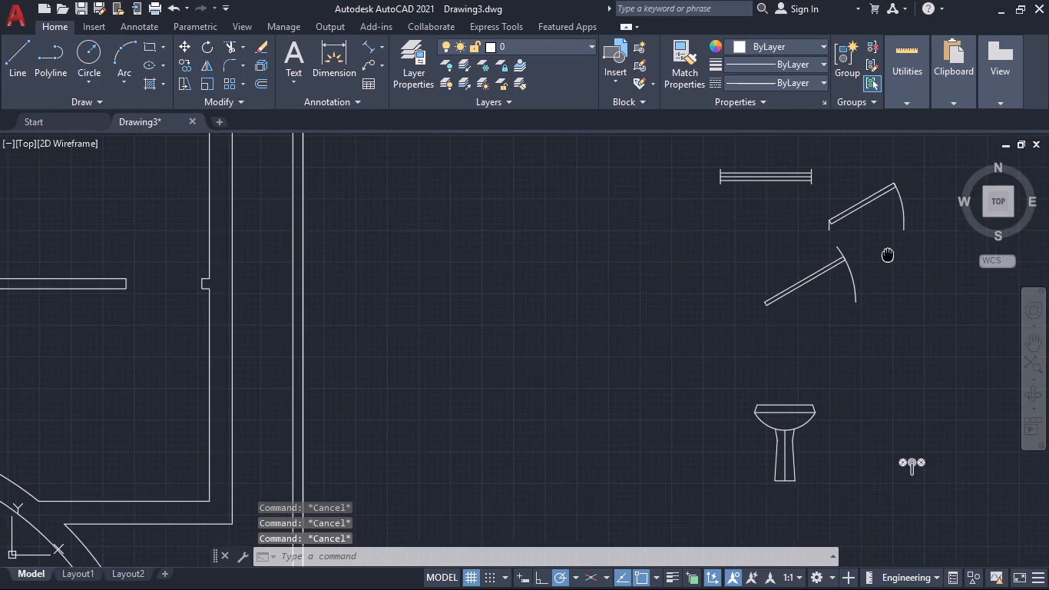
middle_drag(888, 257, 876, 314)
click(906, 299)
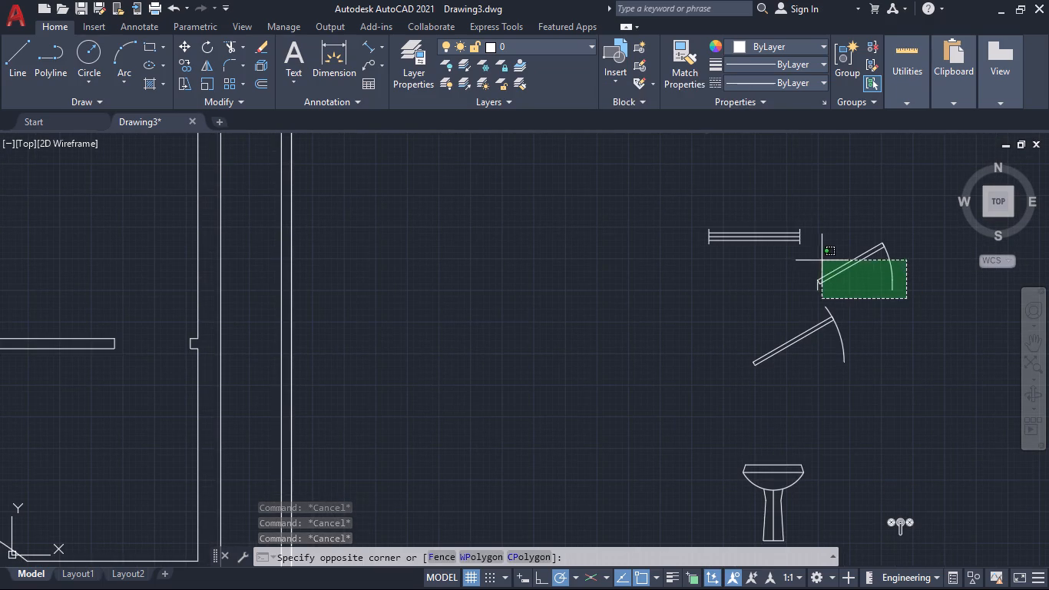
click(821, 260)
scroll(841, 285, up, 1)
scroll(842, 288, down, 1)
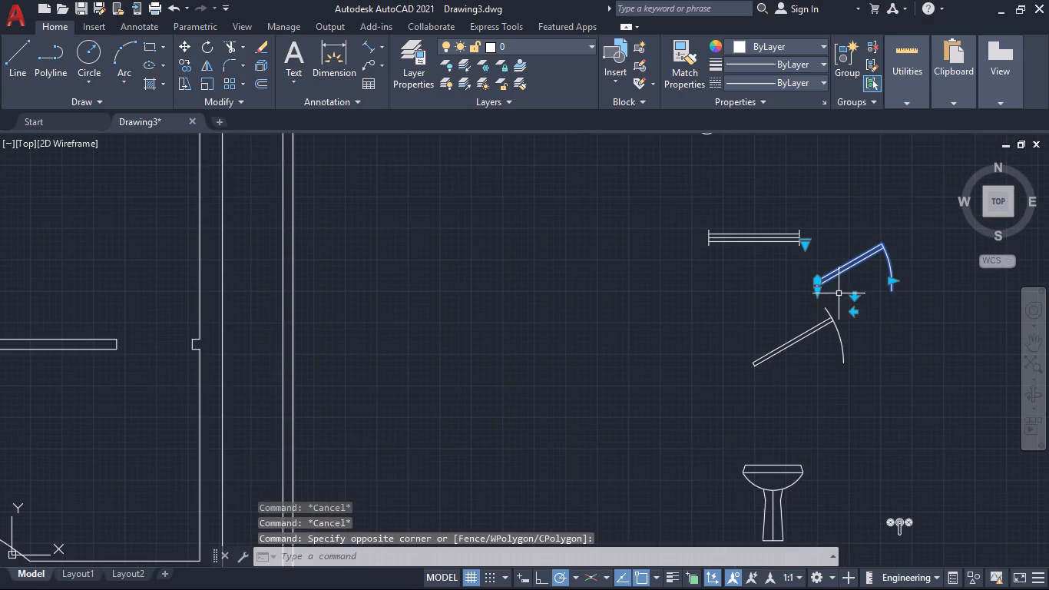
scroll(839, 293, down, 1)
key(a)
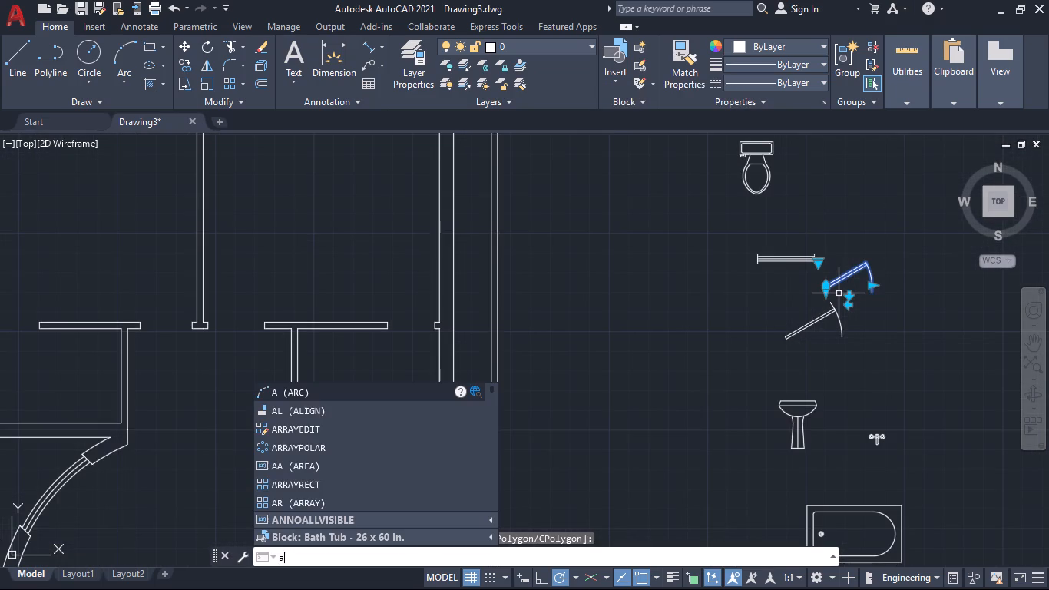
key(BackSpace)
key(BackSpace)
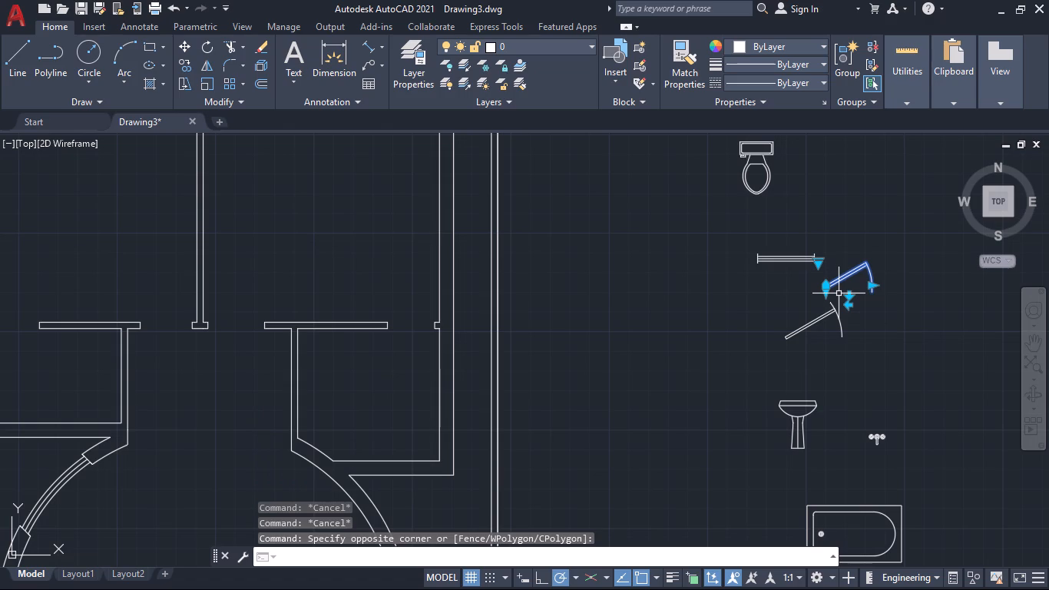
text(cp)
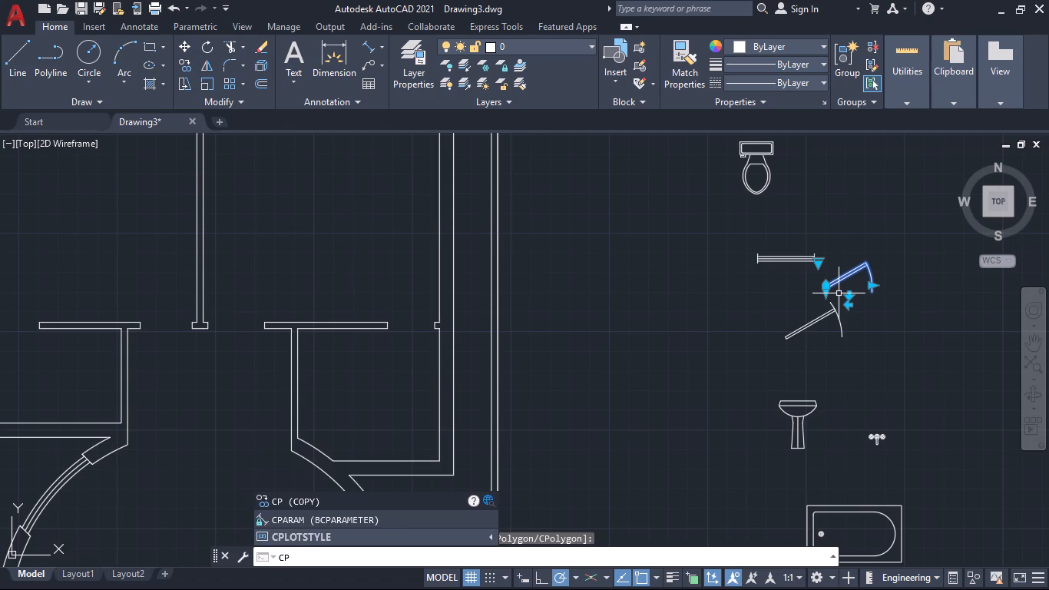
key(Return)
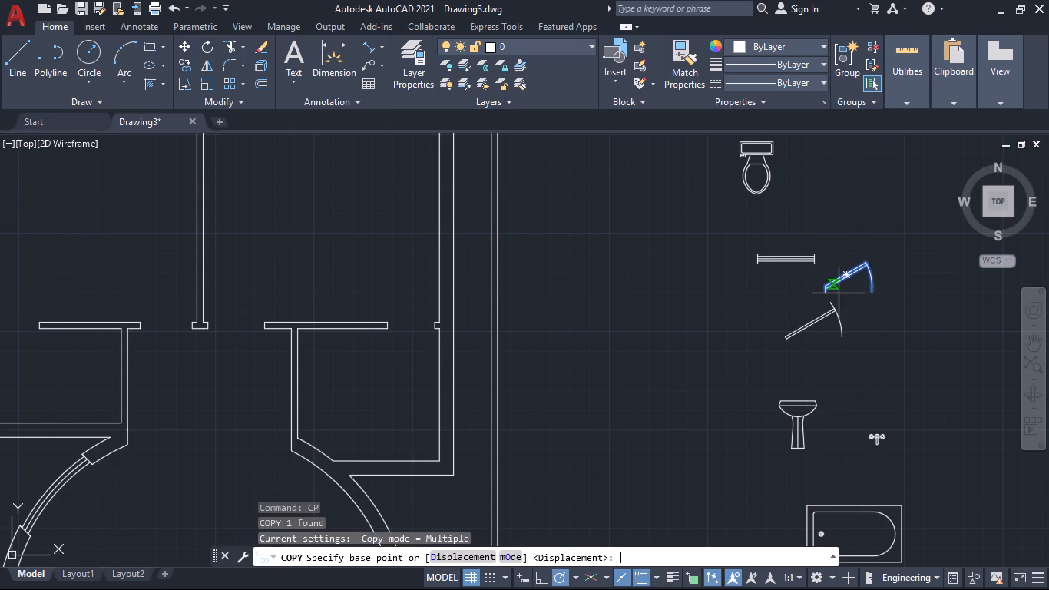
scroll(930, 267, up, 1)
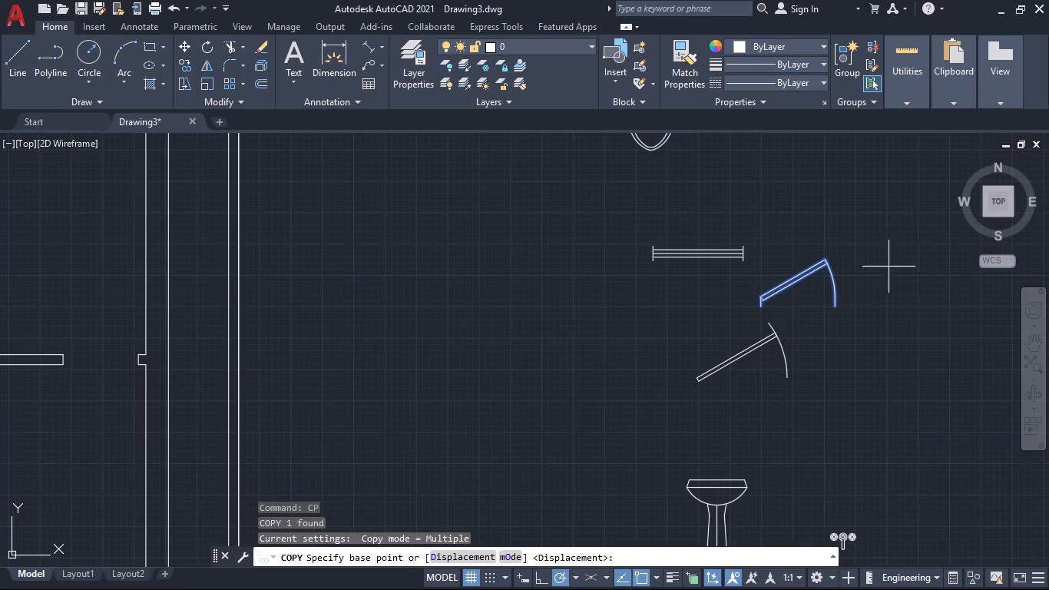
click(756, 309)
scroll(787, 297, down, 3)
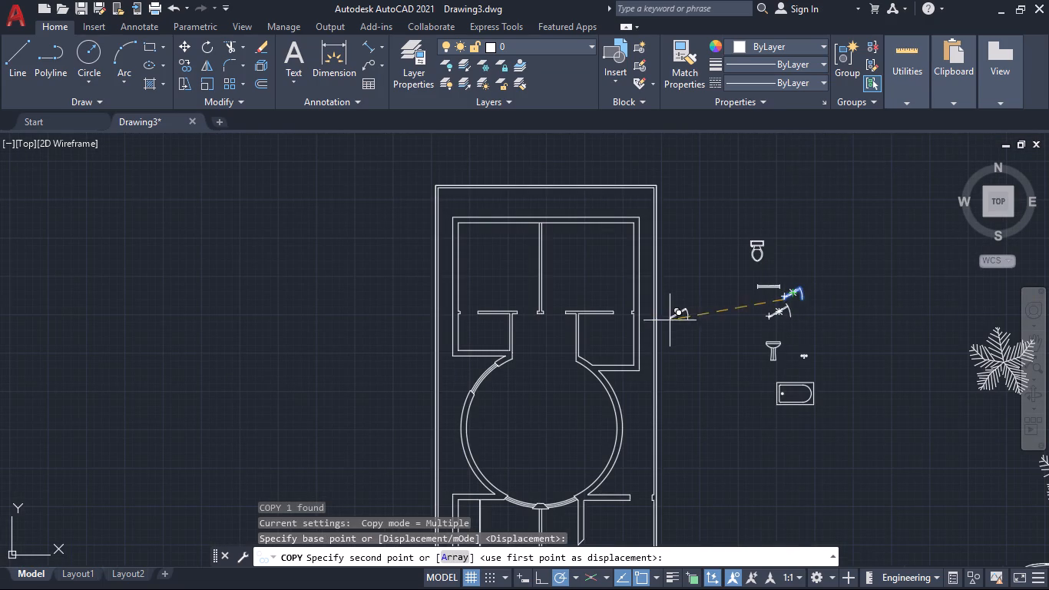
click(604, 287)
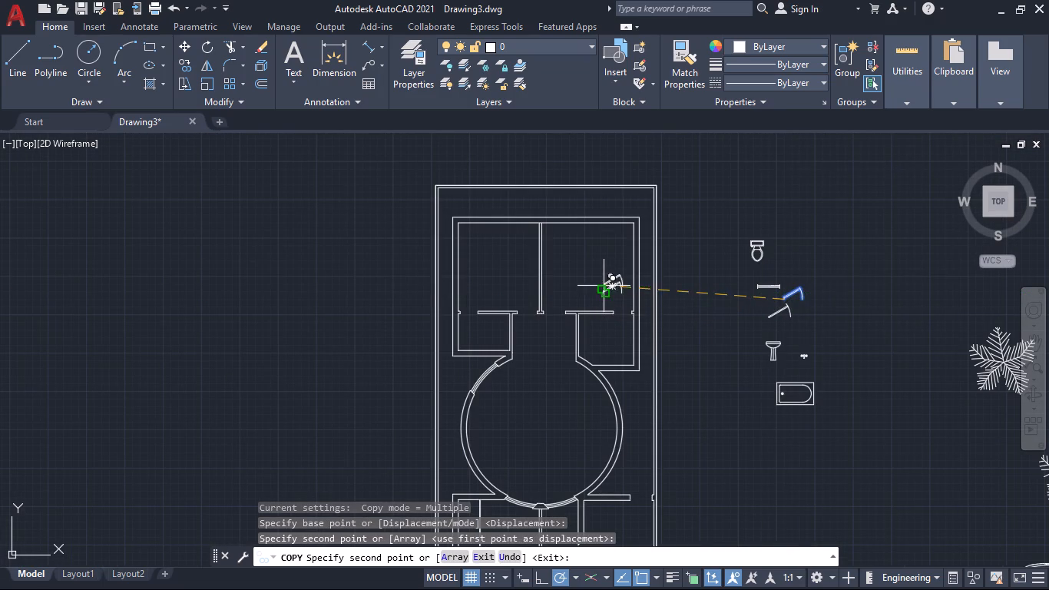
click(466, 301)
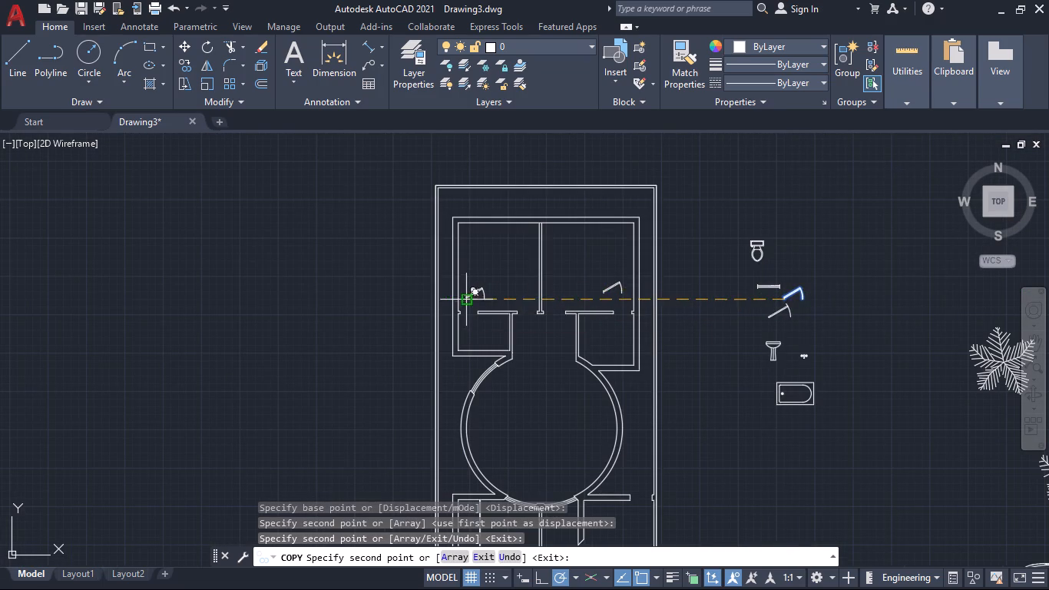
click(520, 303)
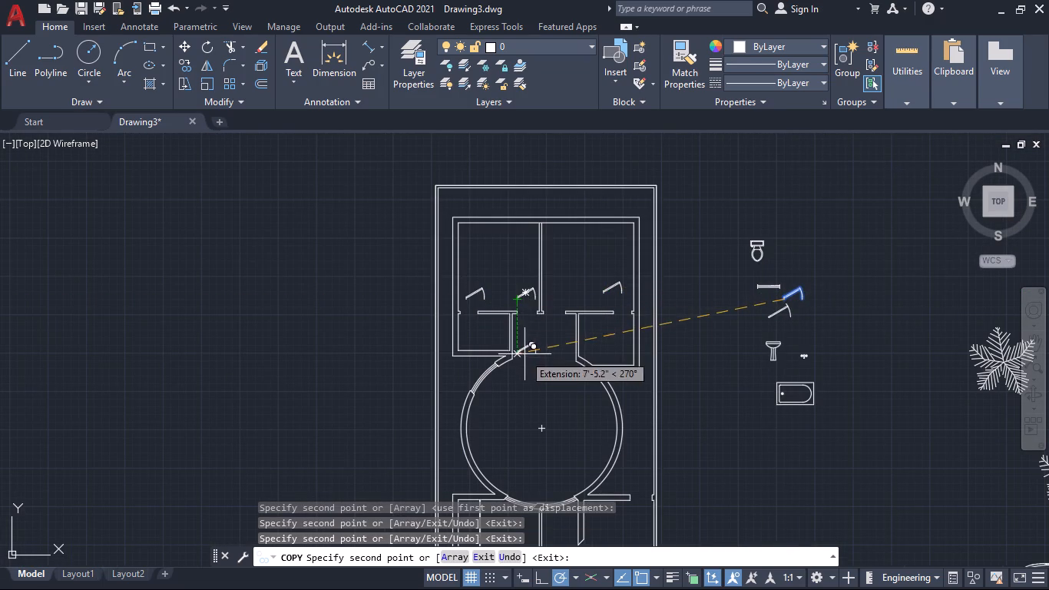
click(555, 299)
Place three more door copies near the opening by the stepped wall, the 45° opening and the opening southeast of the circular room.
middle_drag(552, 388, 611, 197)
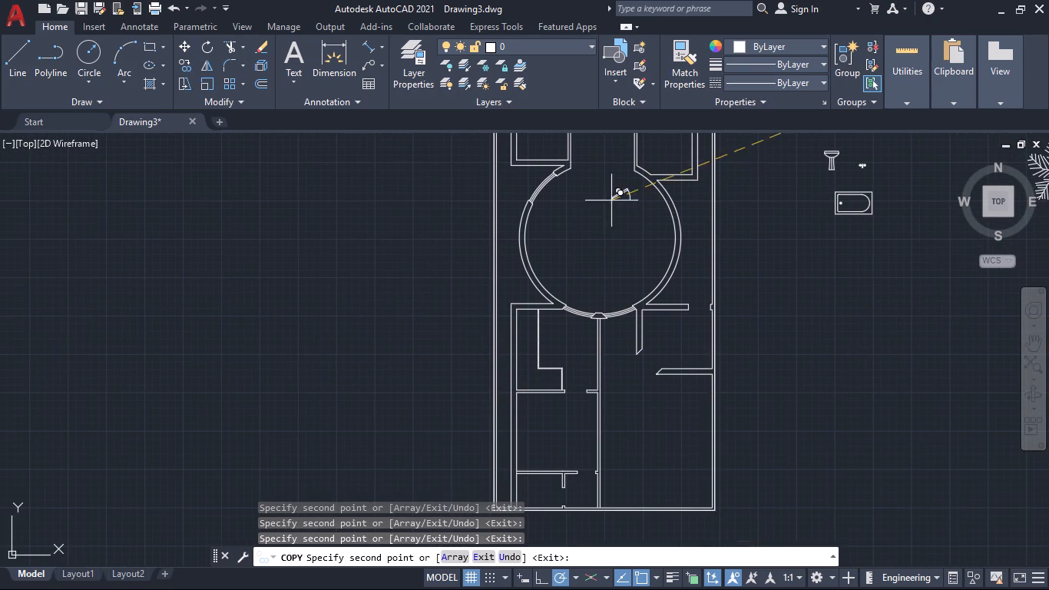
scroll(570, 387, up, 3)
click(561, 384)
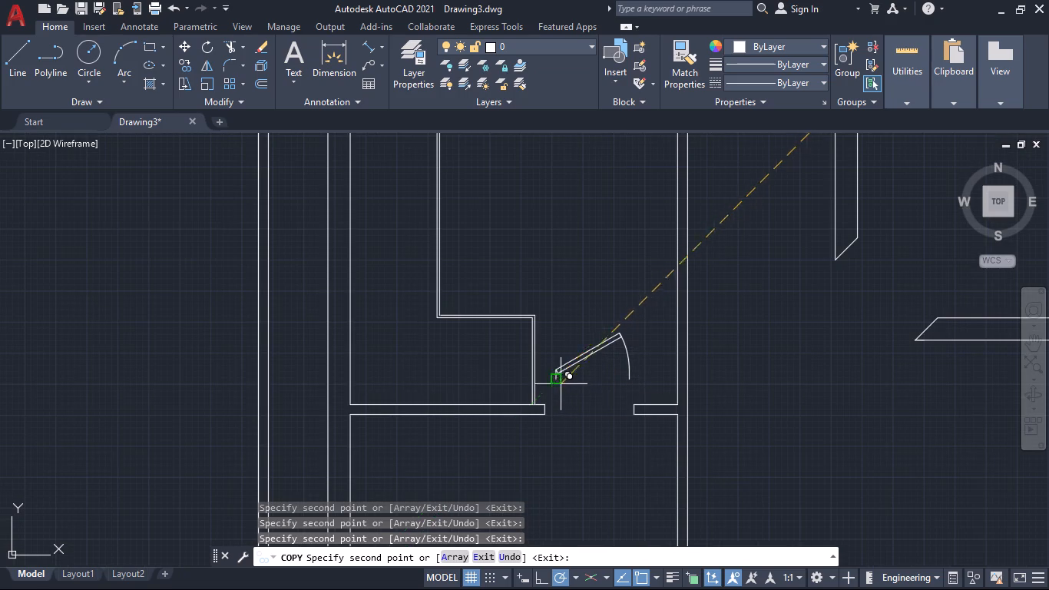
middle_drag(833, 328, 629, 417)
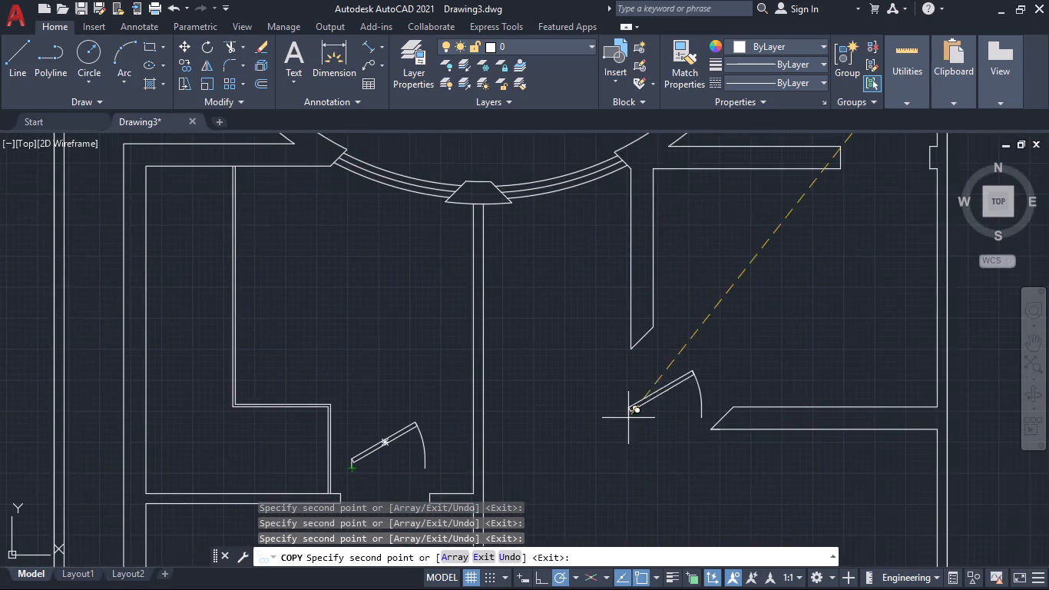
click(657, 367)
click(842, 205)
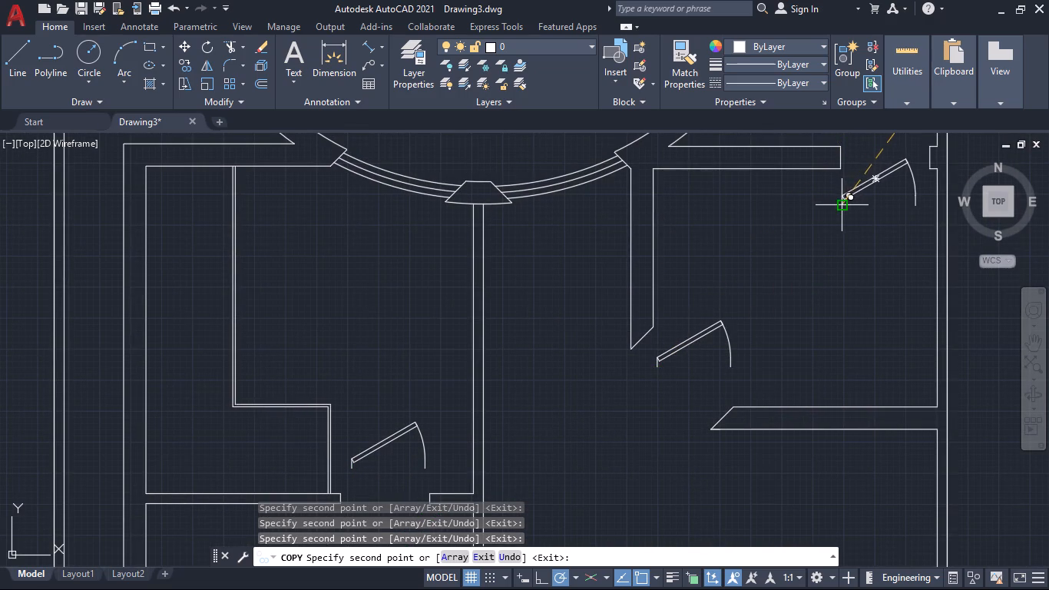
Place two more door copies beside the two openings of the small southwestern rooms and finish copying.
scroll(800, 300, down, 3)
middle_drag(806, 320, 844, 148)
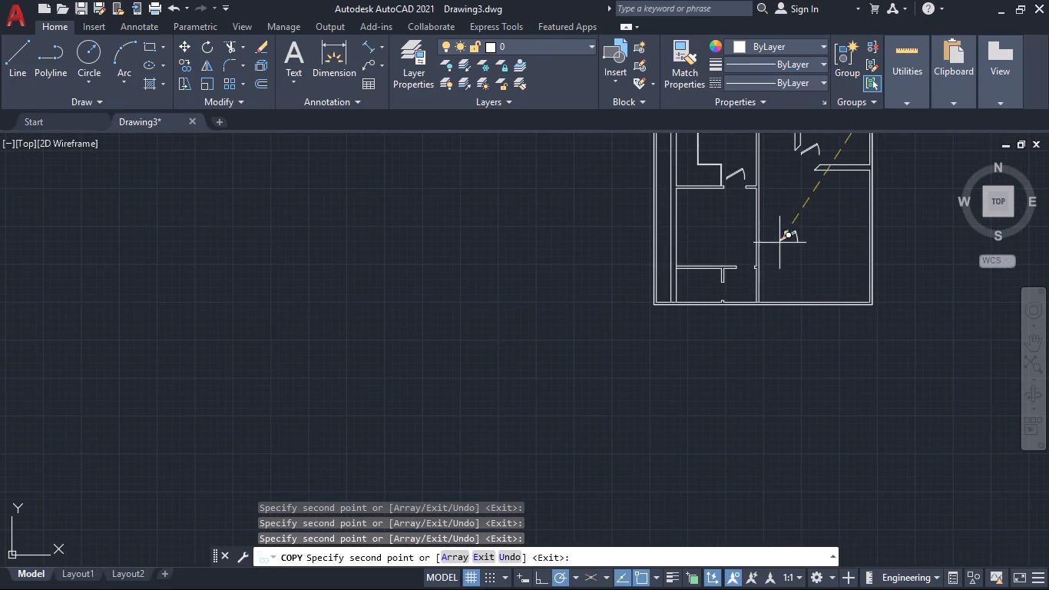
scroll(730, 297, up, 2)
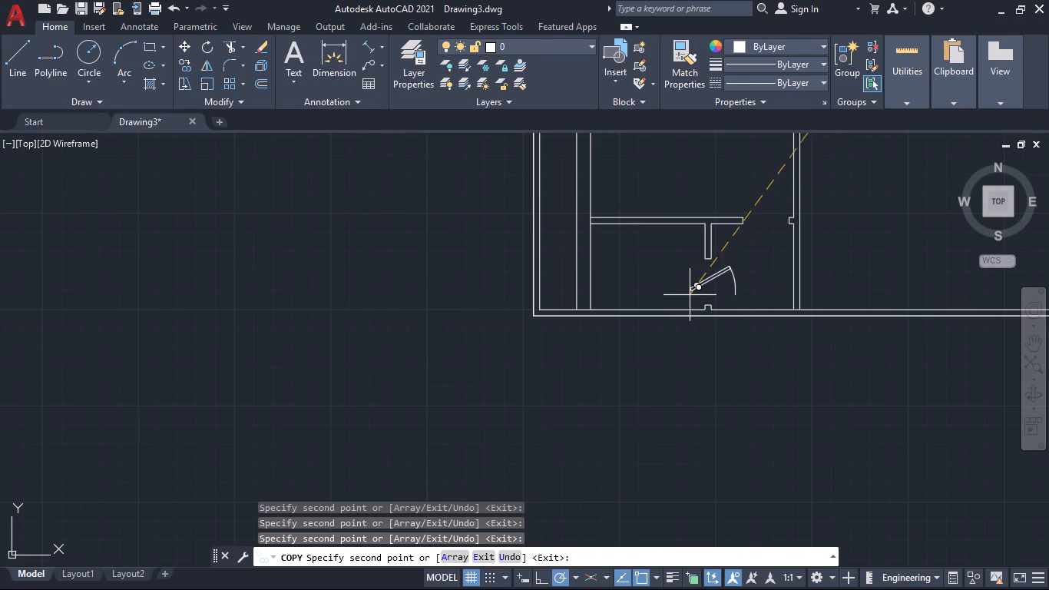
click(681, 290)
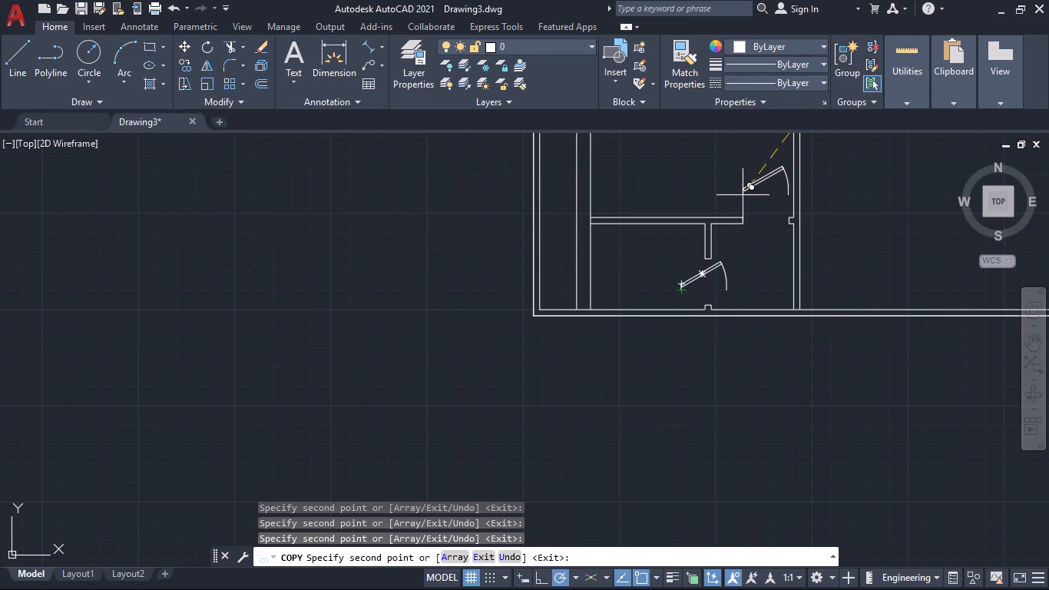
click(743, 193)
scroll(843, 229, down, 2)
middle_drag(853, 234, 681, 400)
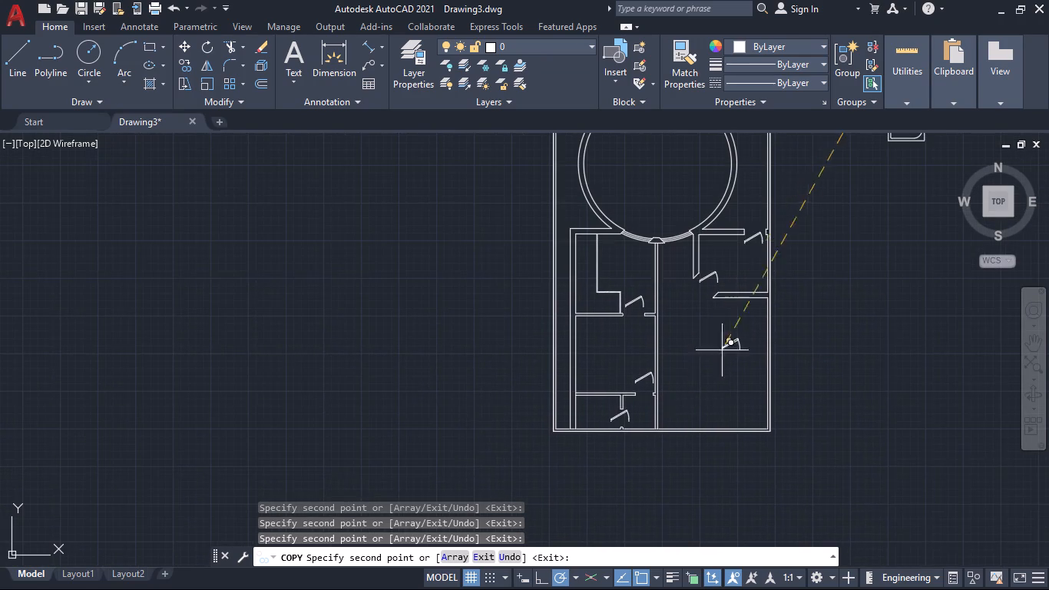
scroll(716, 347, up, 1)
middle_drag(716, 347, 647, 418)
key(Escape)
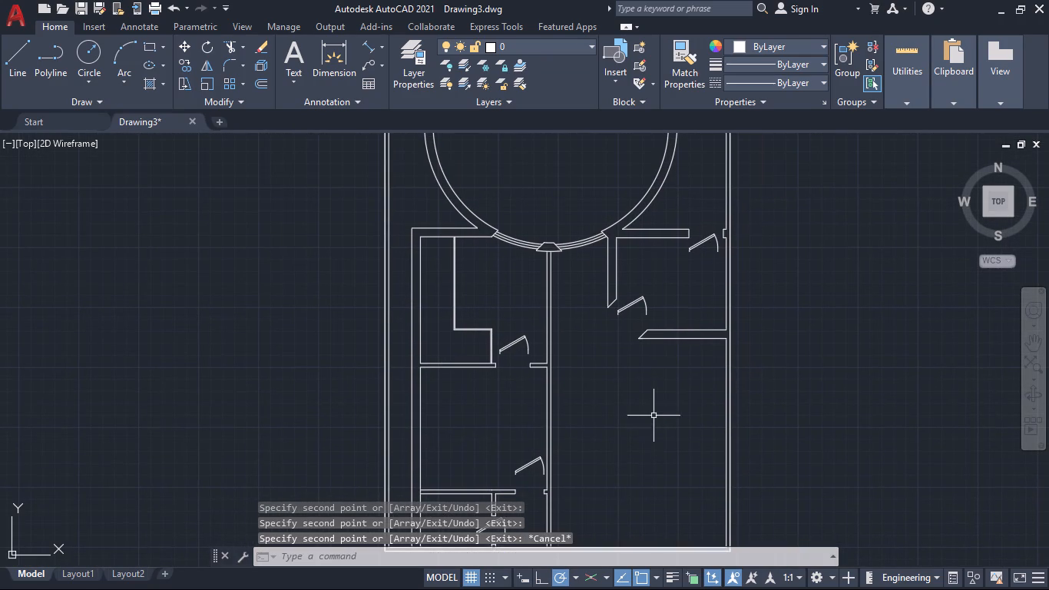
Align the westernmost northern door copy to the midpoints of its opening's two jambs, hinge on the west jamb, scaling it to fit.
middle_drag(796, 353, 849, 512)
scroll(869, 350, down, 1)
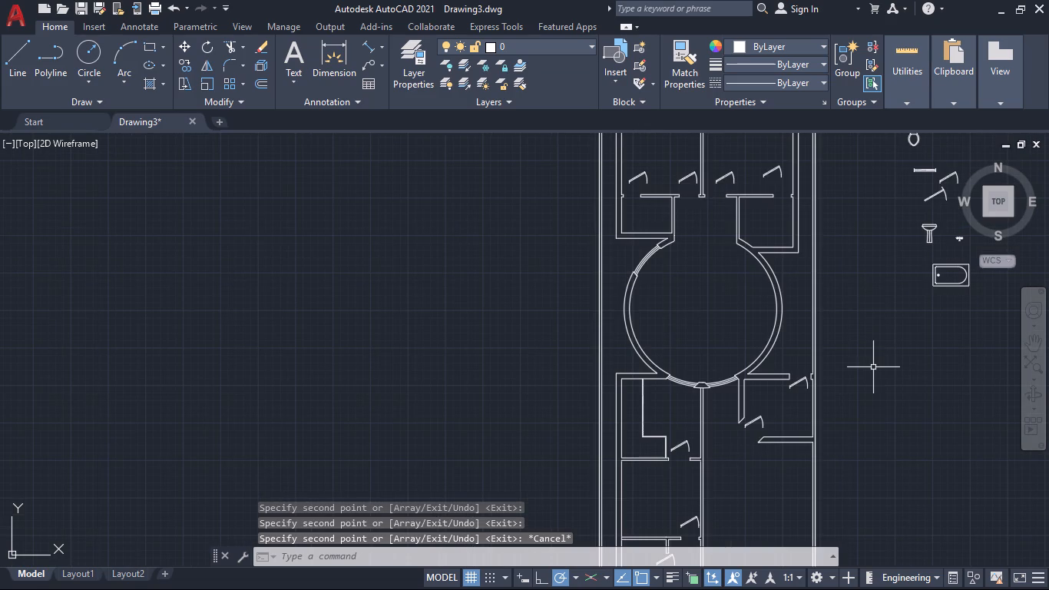
text(al)
key(Return)
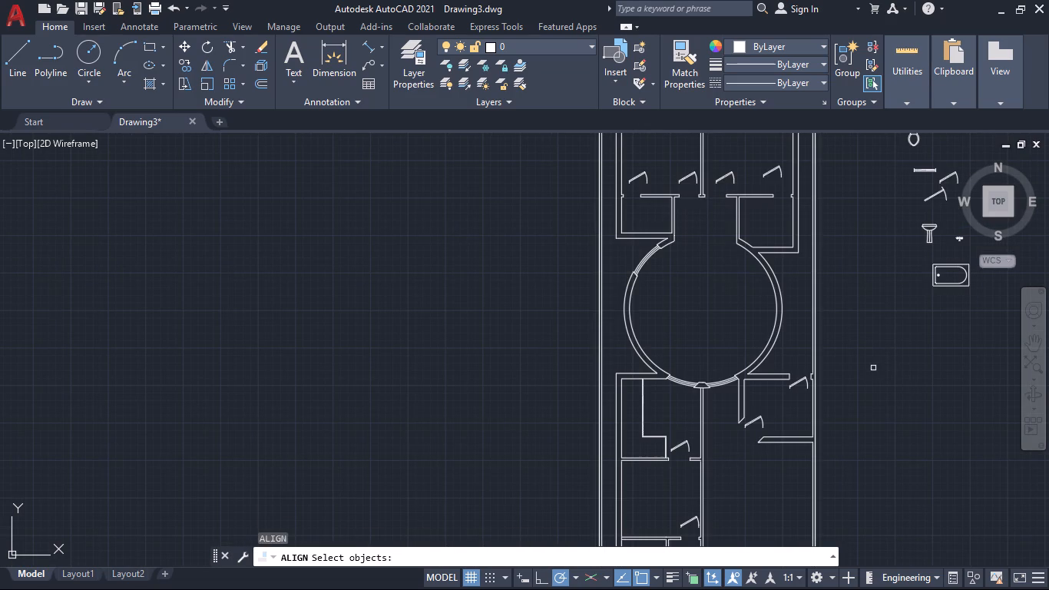
middle_drag(688, 300, 689, 476)
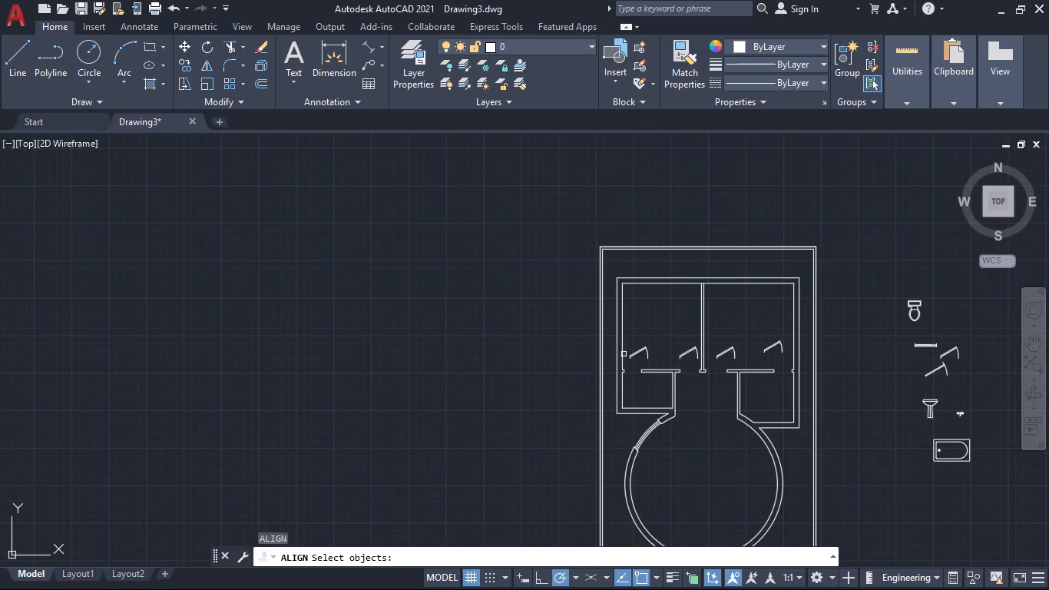
scroll(624, 353, up, 3)
click(677, 353)
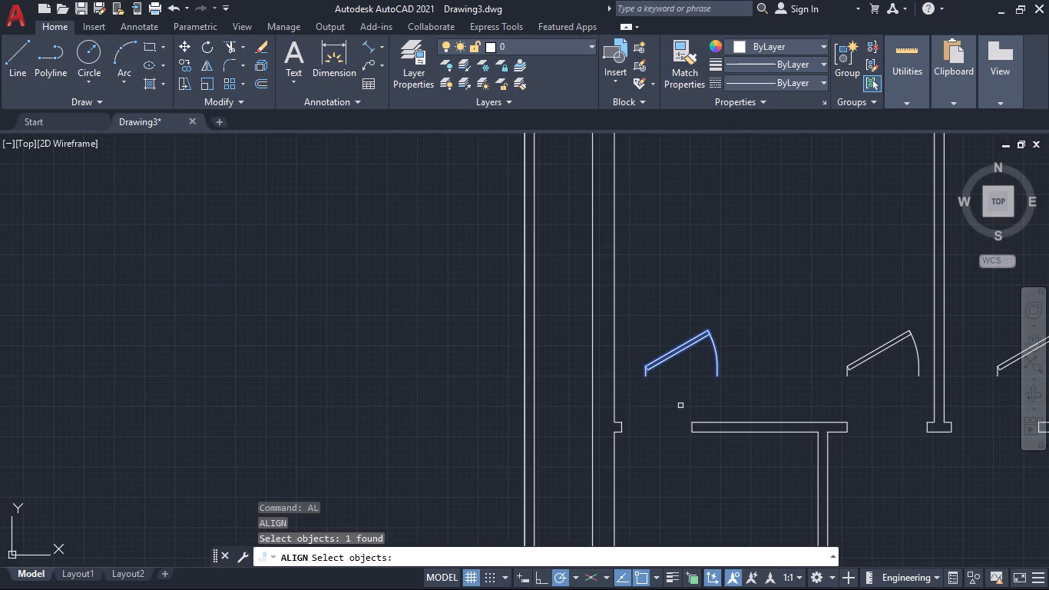
key(Return)
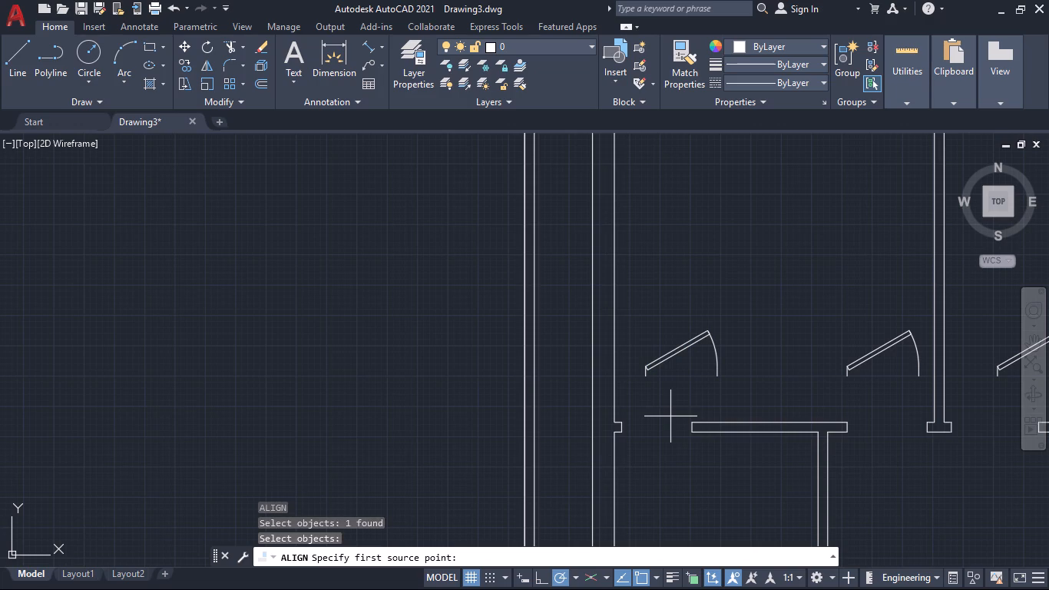
click(648, 377)
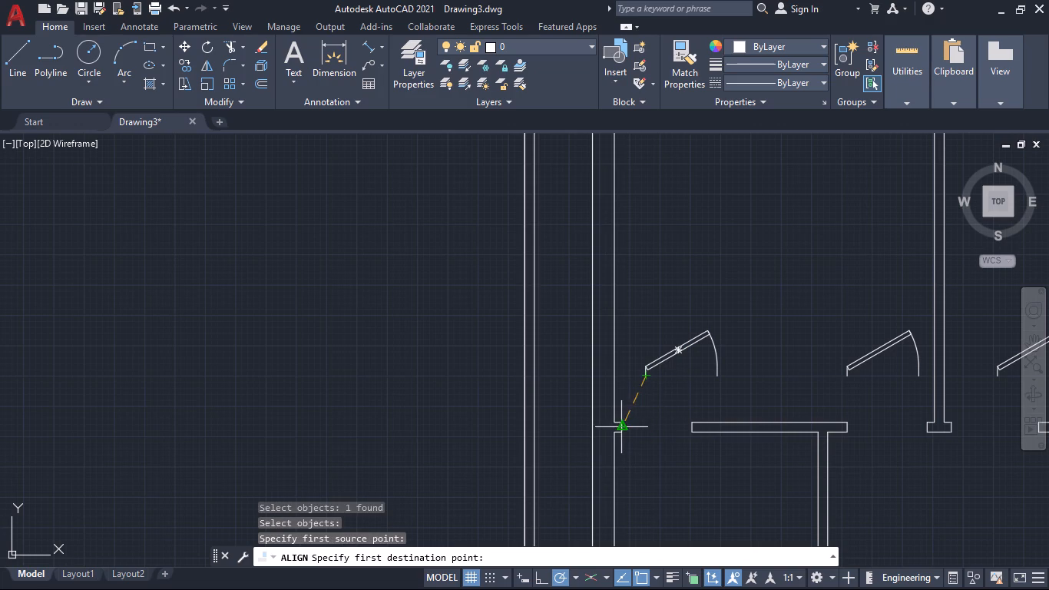
scroll(625, 426, up, 4)
click(591, 436)
scroll(683, 424, down, 3)
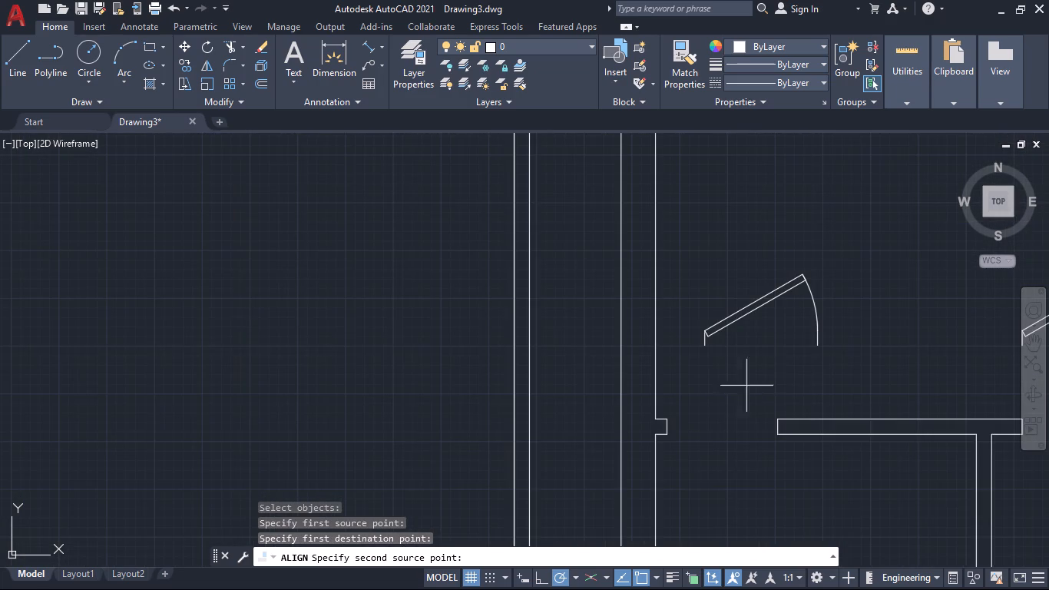
click(819, 345)
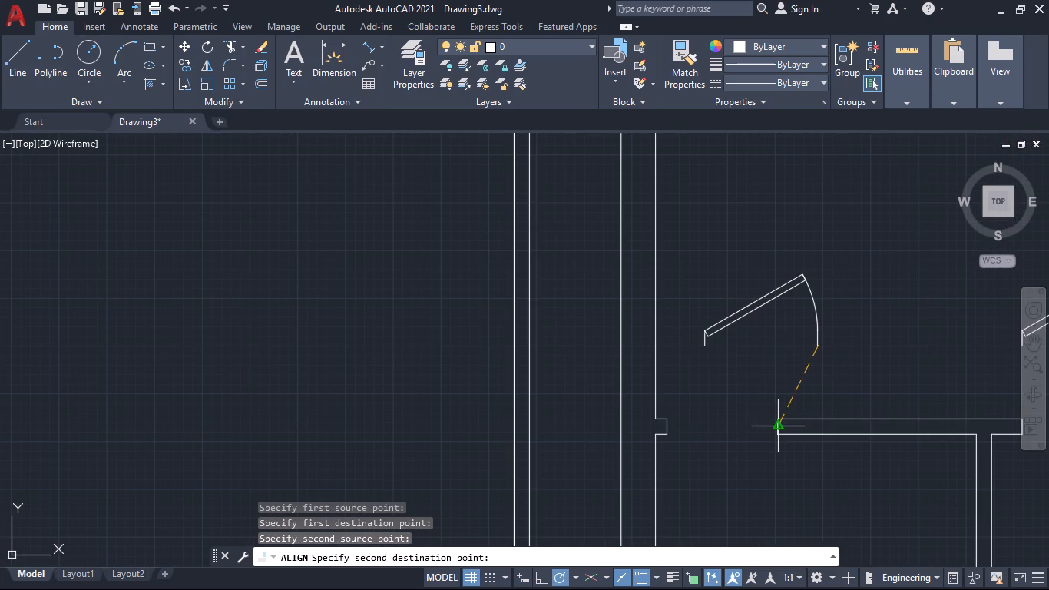
click(779, 428)
key(Return)
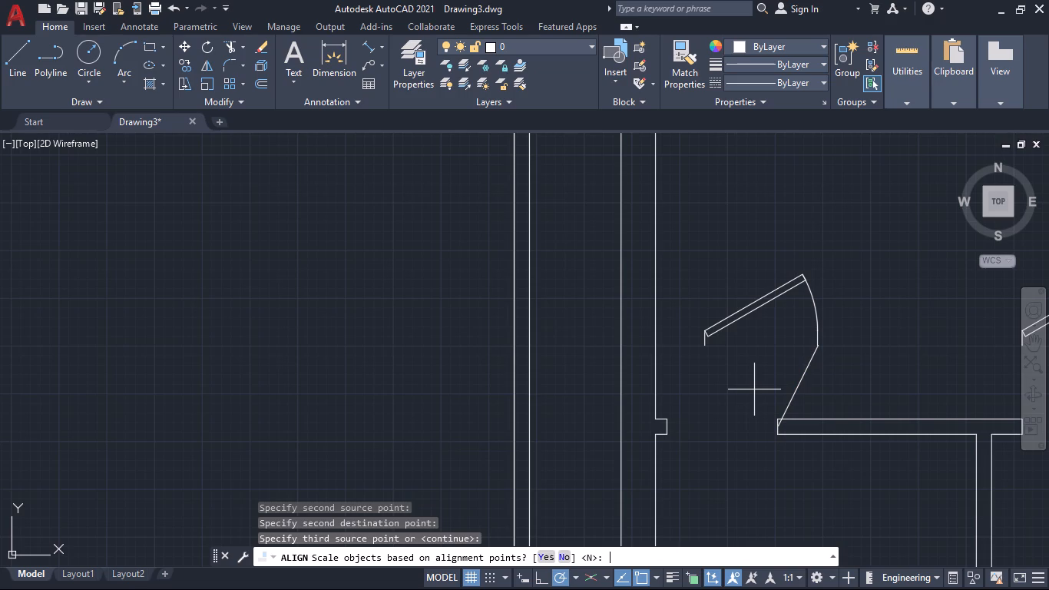
click(540, 560)
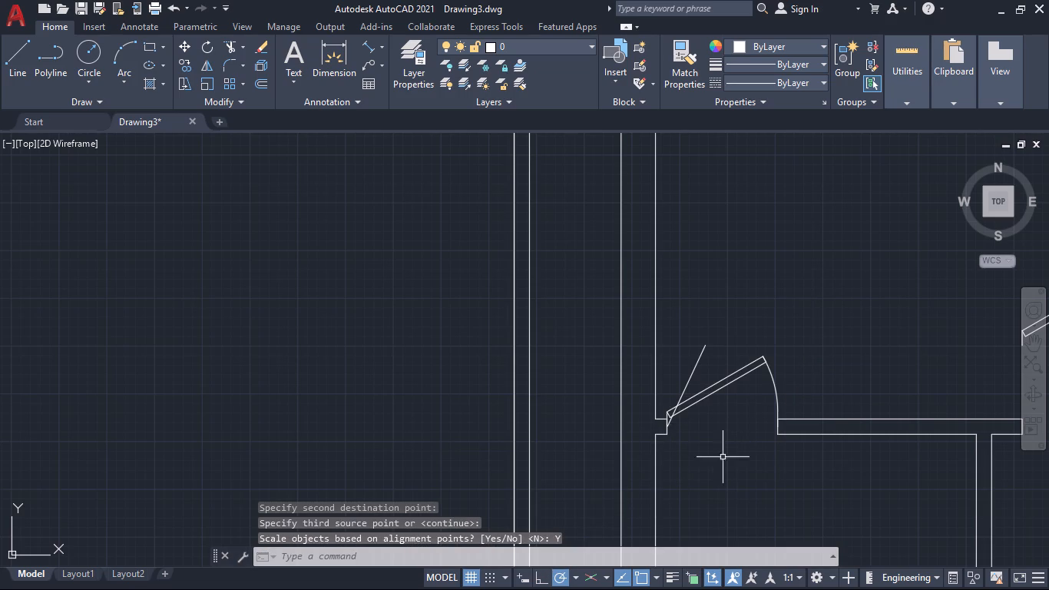
Align the second northern door to the opening just west of the central wall, from west jamb to east jamb, scaling it to fit.
scroll(769, 458, down, 1)
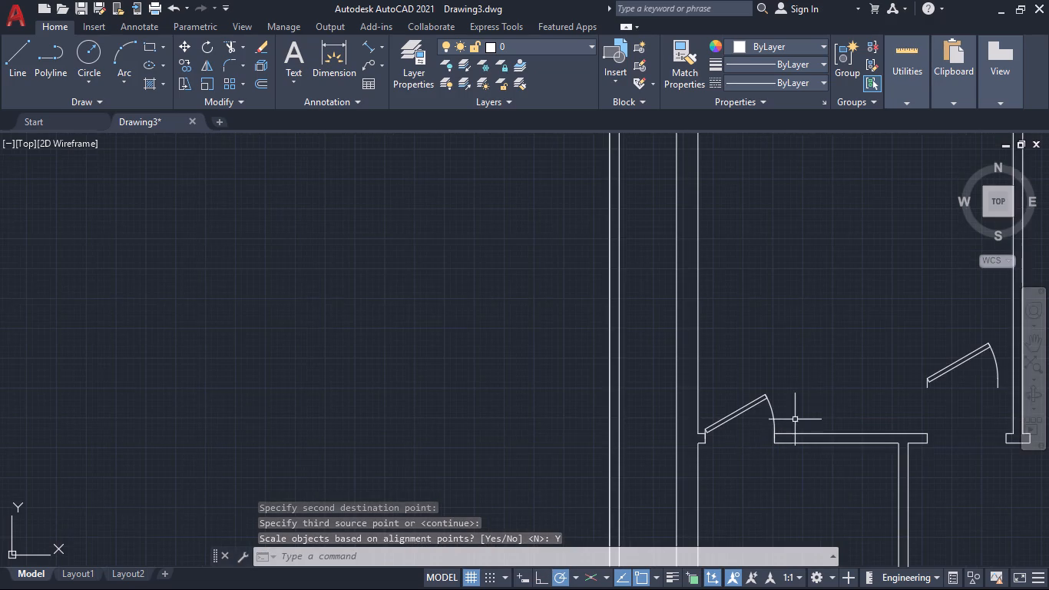
middle_drag(822, 383, 558, 303)
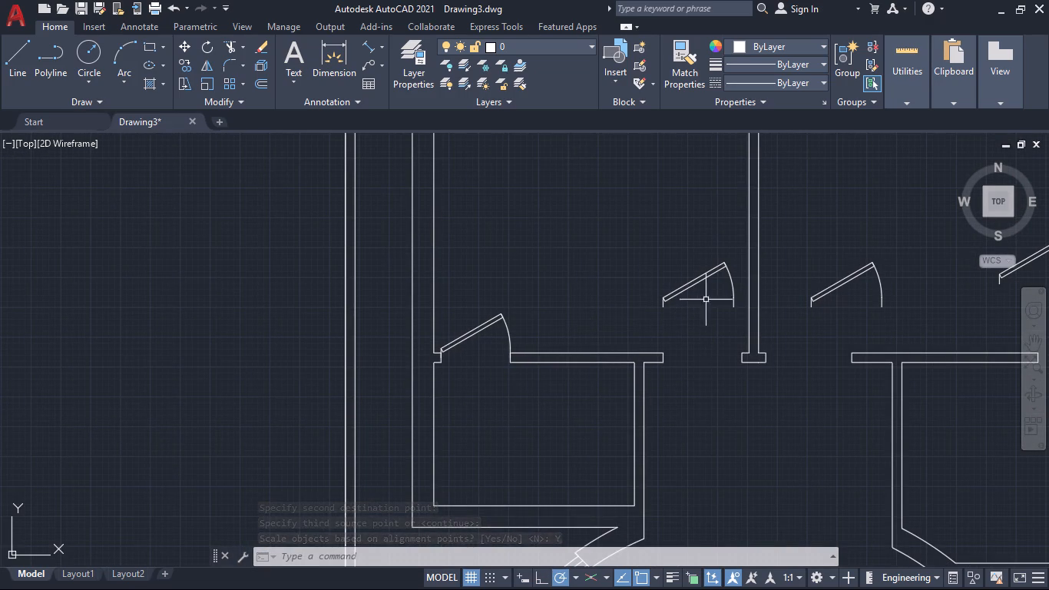
click(717, 303)
click(636, 242)
key(space)
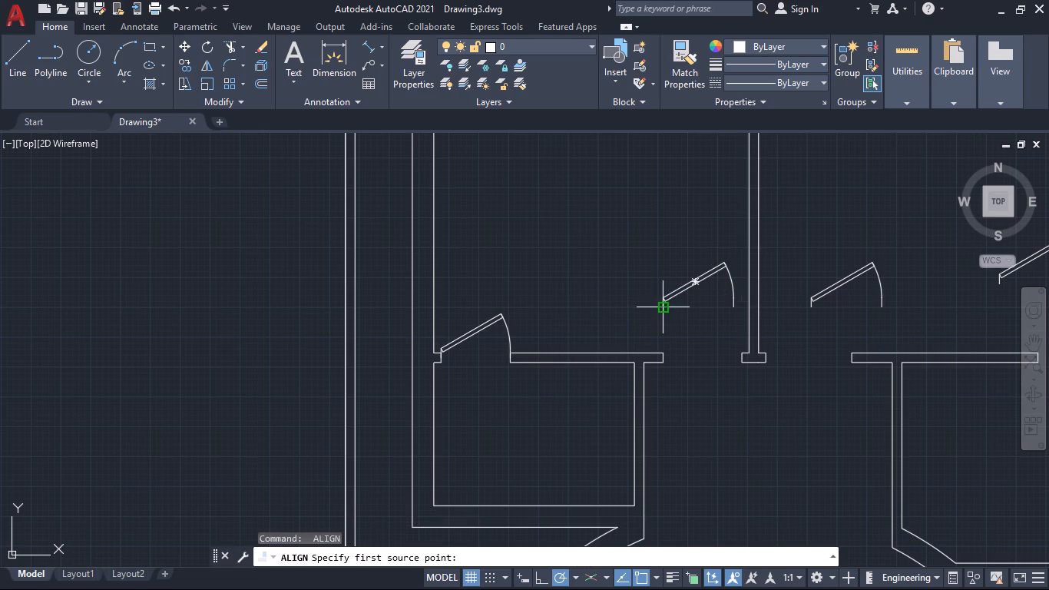
scroll(657, 313, up, 3)
click(678, 280)
scroll(748, 325, down, 1)
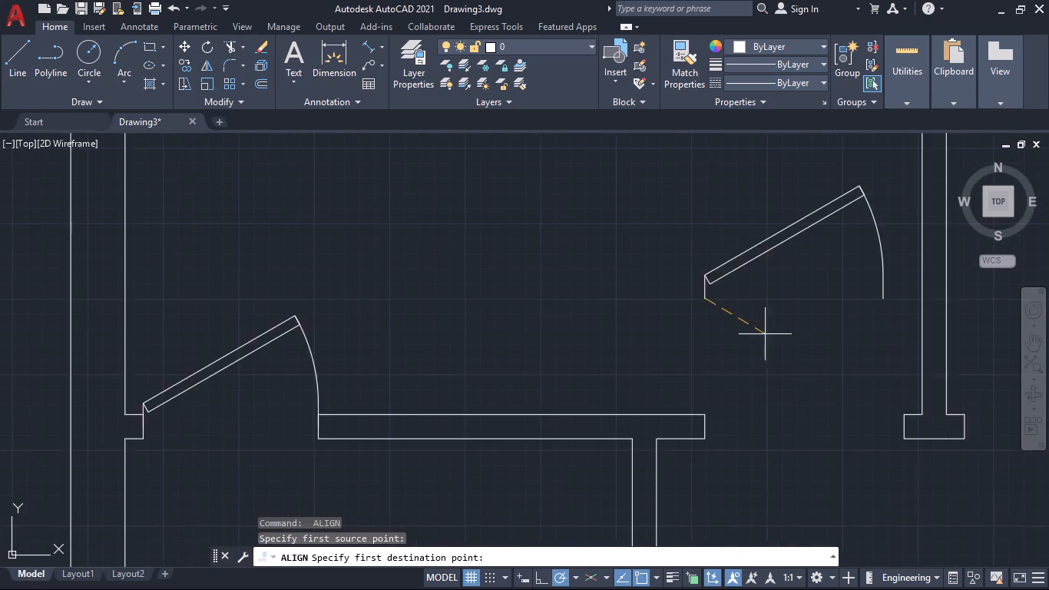
scroll(766, 334, down, 2)
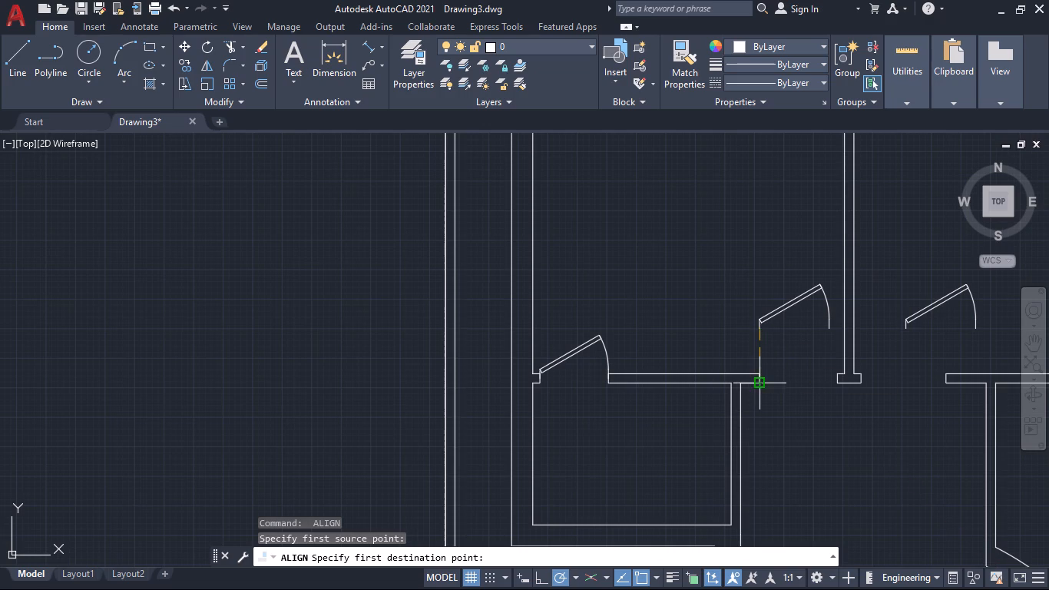
click(762, 373)
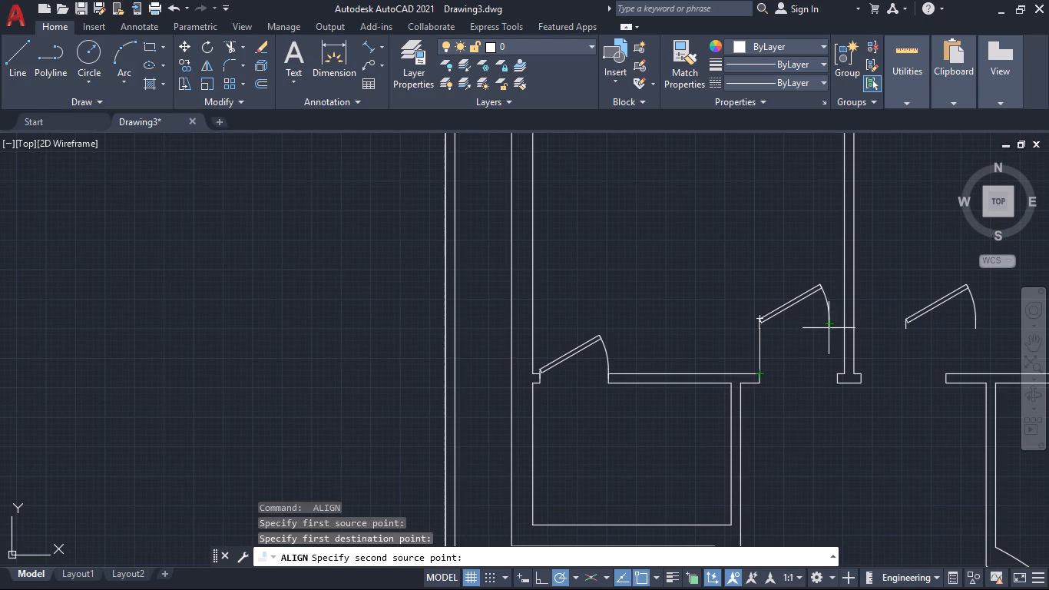
click(829, 331)
scroll(836, 381, up, 4)
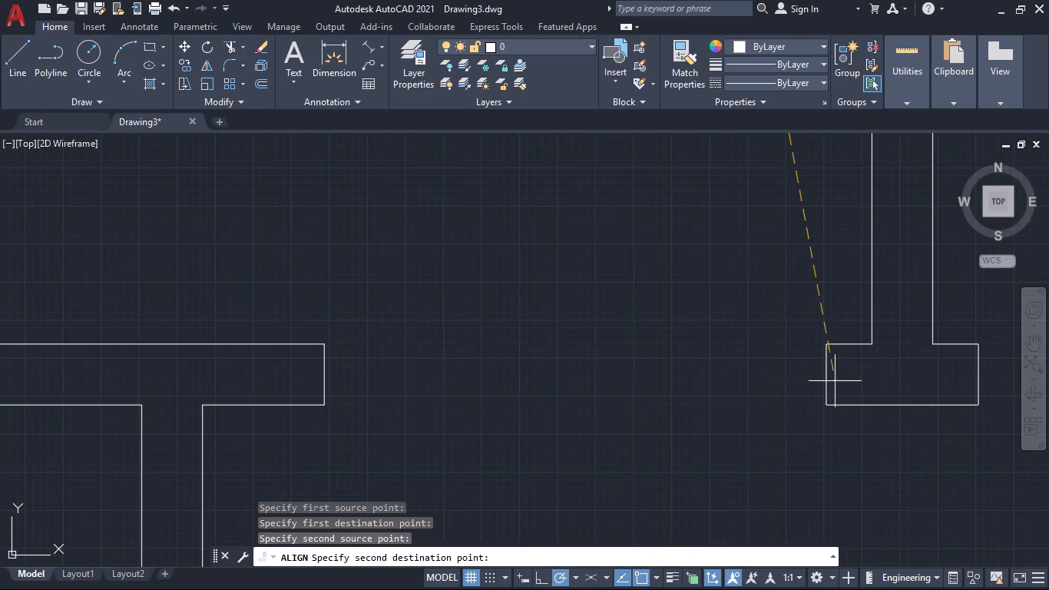
click(826, 379)
scroll(764, 380, down, 3)
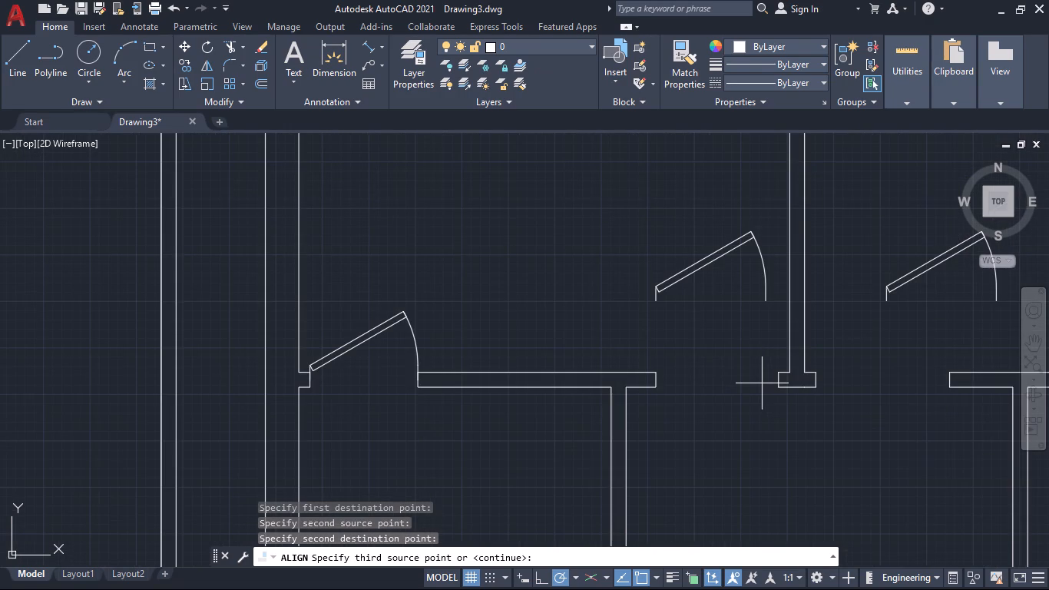
key(Return)
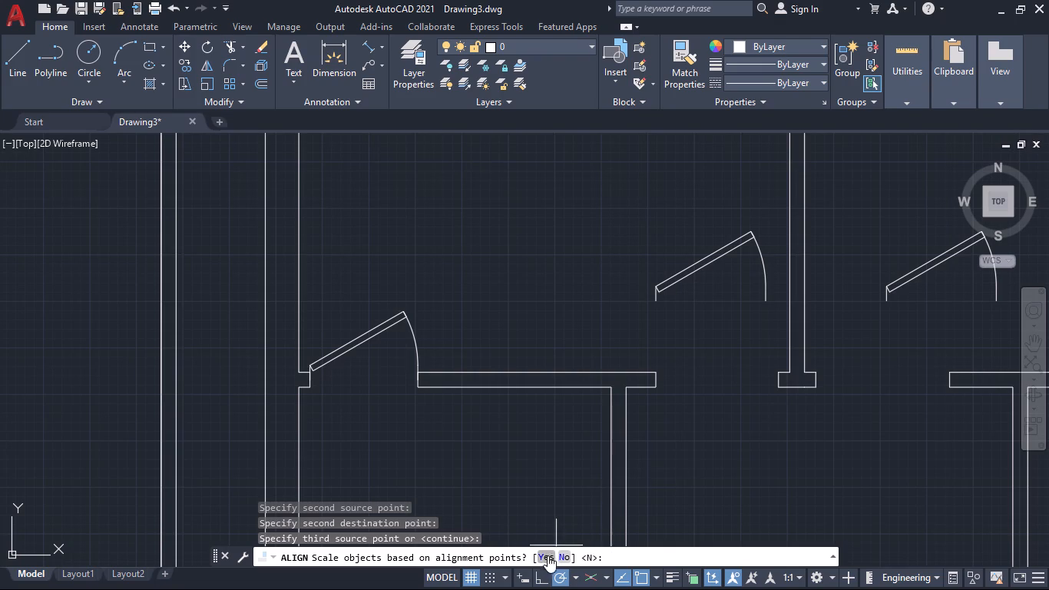
click(544, 559)
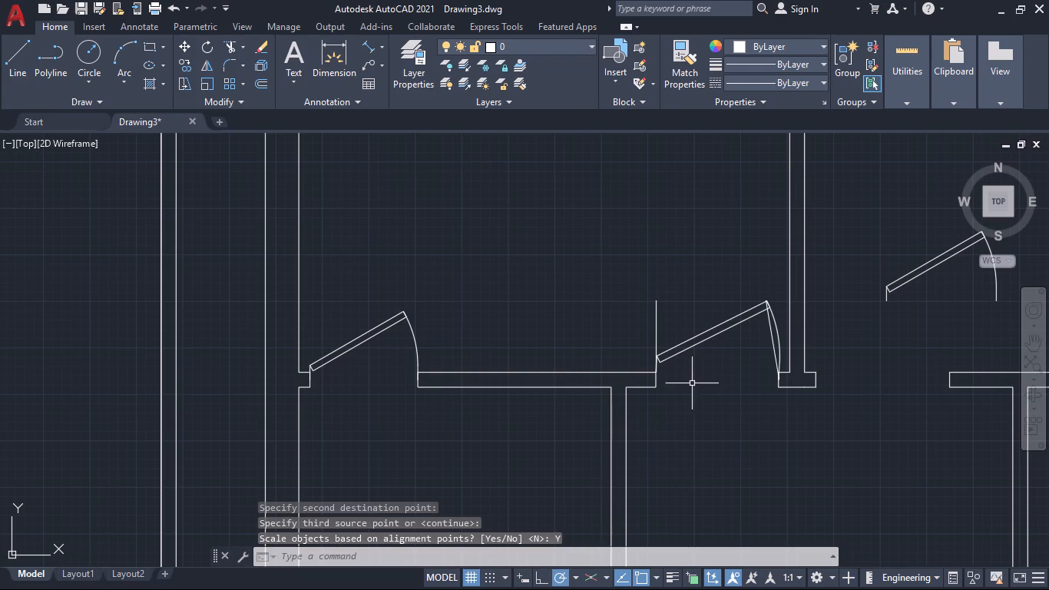
Flip the door just west of the central wall so its hinge sits on the central wall side.
click(692, 346)
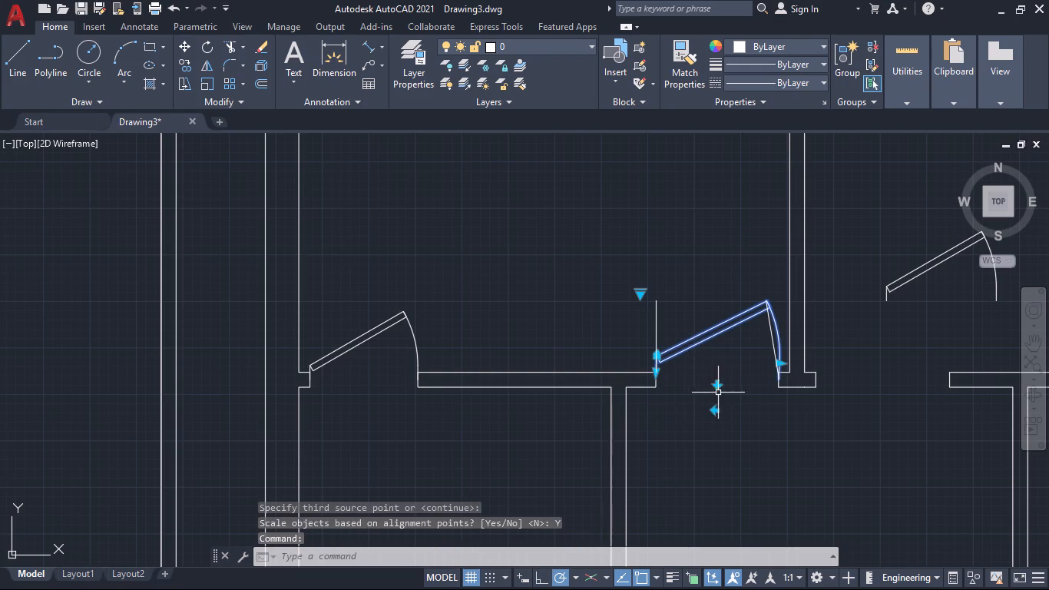
click(716, 411)
scroll(835, 424, down, 1)
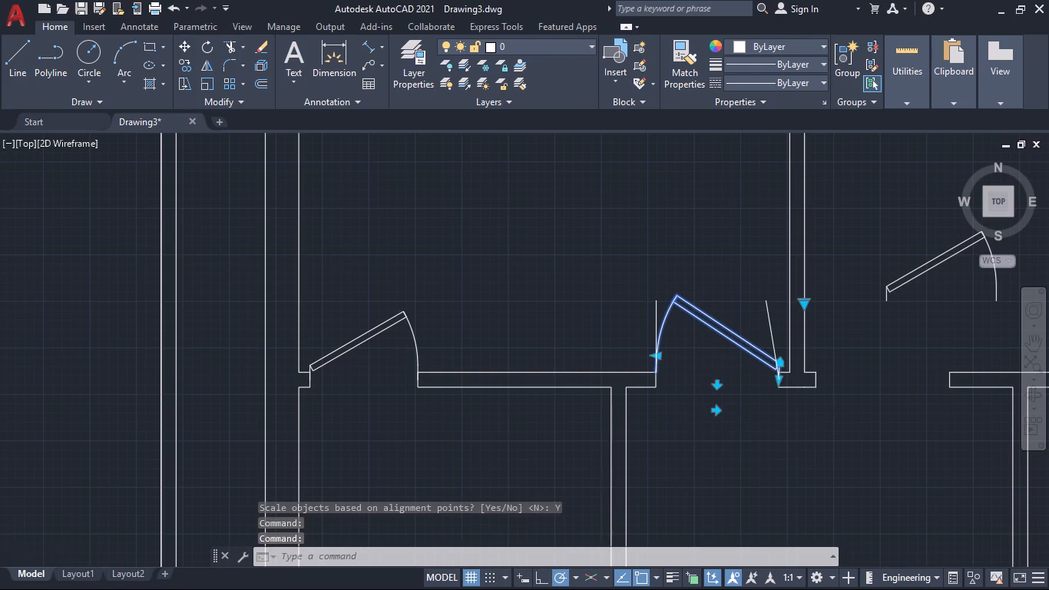
key(grave)
key(Escape)
Align the third northern door to the jamb midpoints of the opening just east of the central wall, hinge on the central wall side, with scaling.
middle_drag(830, 463, 580, 449)
scroll(581, 449, up, 1)
scroll(665, 429, down, 3)
middle_drag(736, 446, 594, 448)
scroll(608, 424, up, 2)
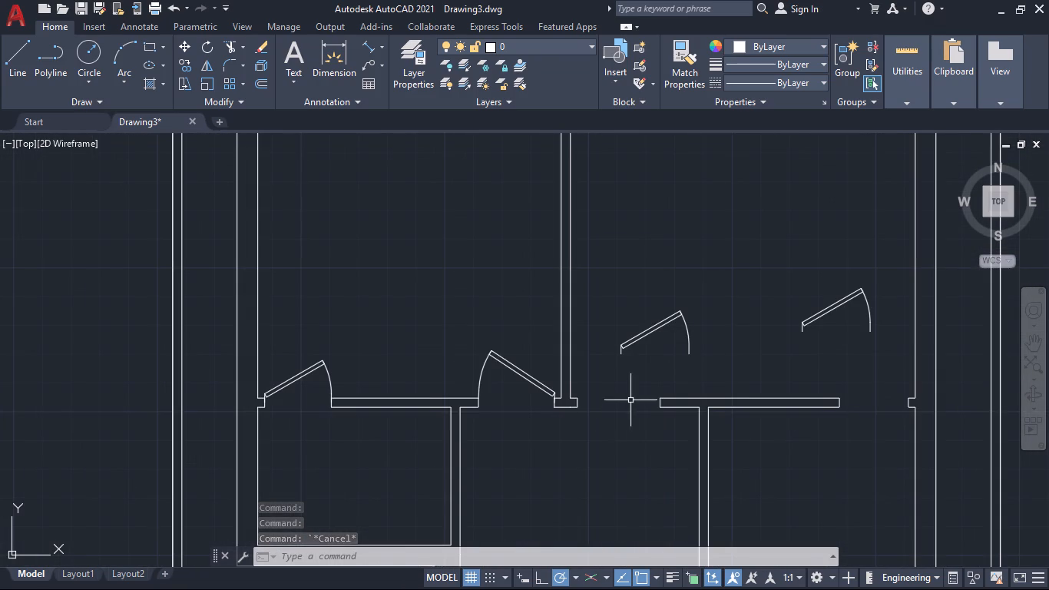
middle_drag(633, 399, 621, 407)
click(711, 356)
click(606, 306)
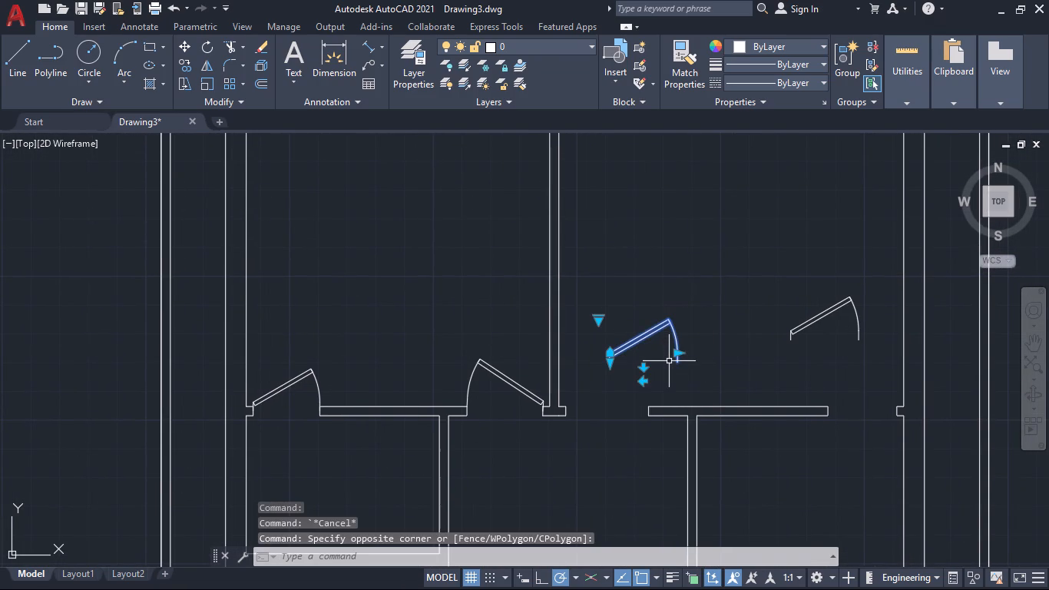
text(al)
key(Return)
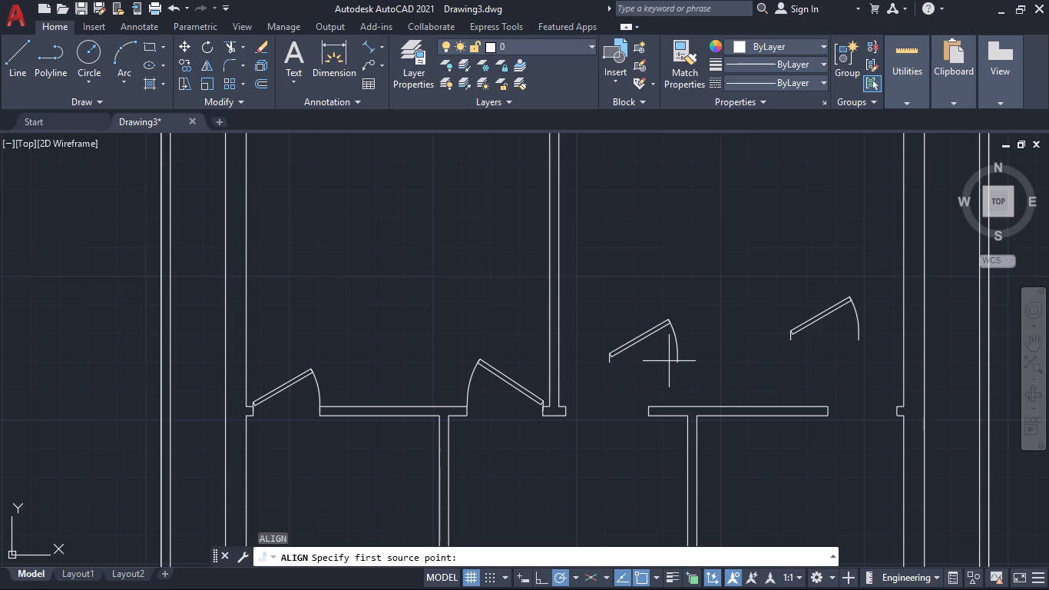
scroll(626, 380, up, 2)
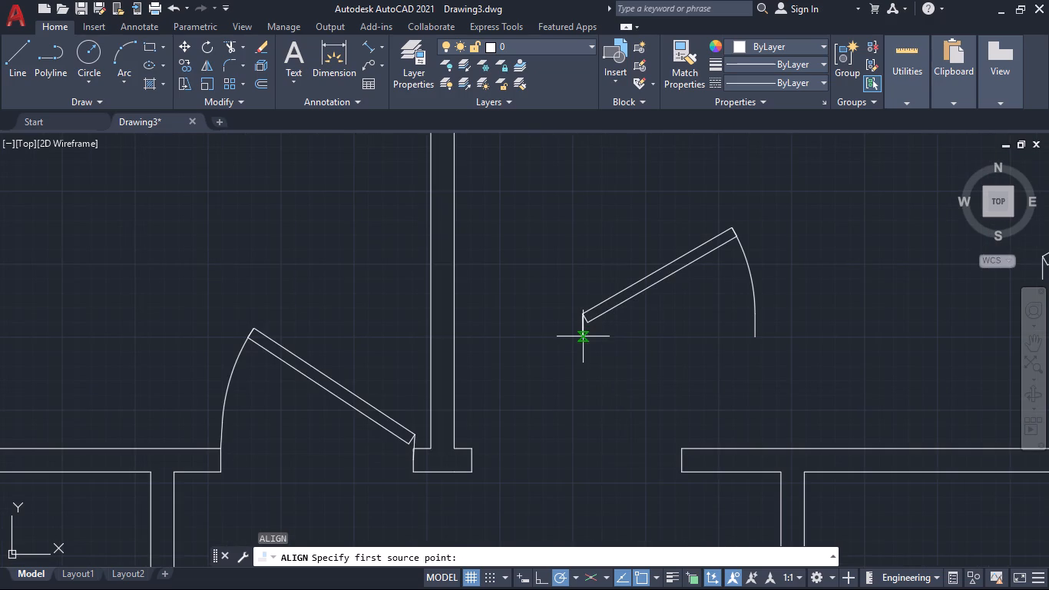
click(584, 335)
click(472, 462)
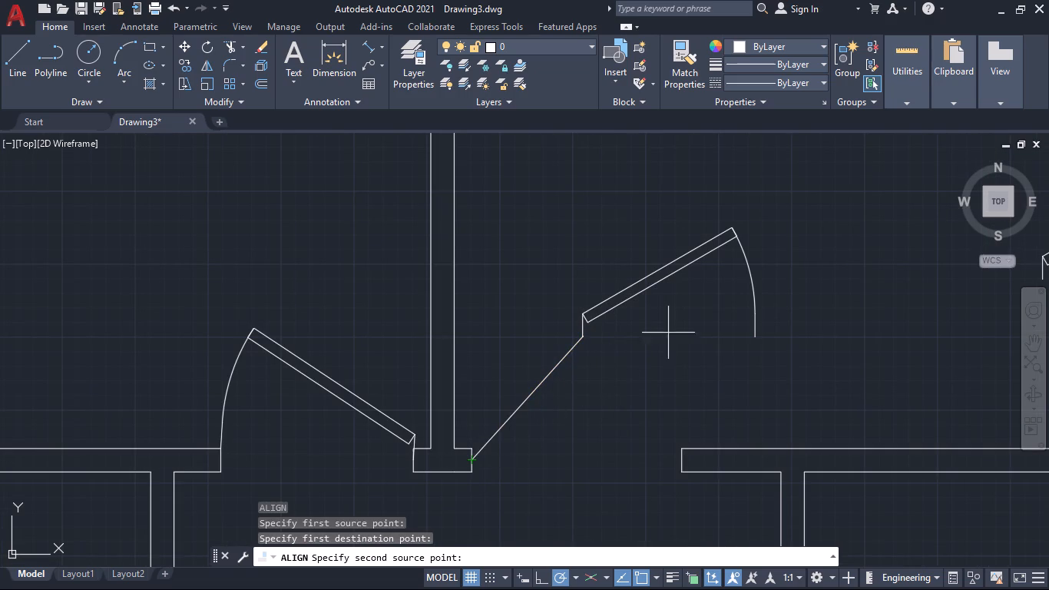
click(754, 336)
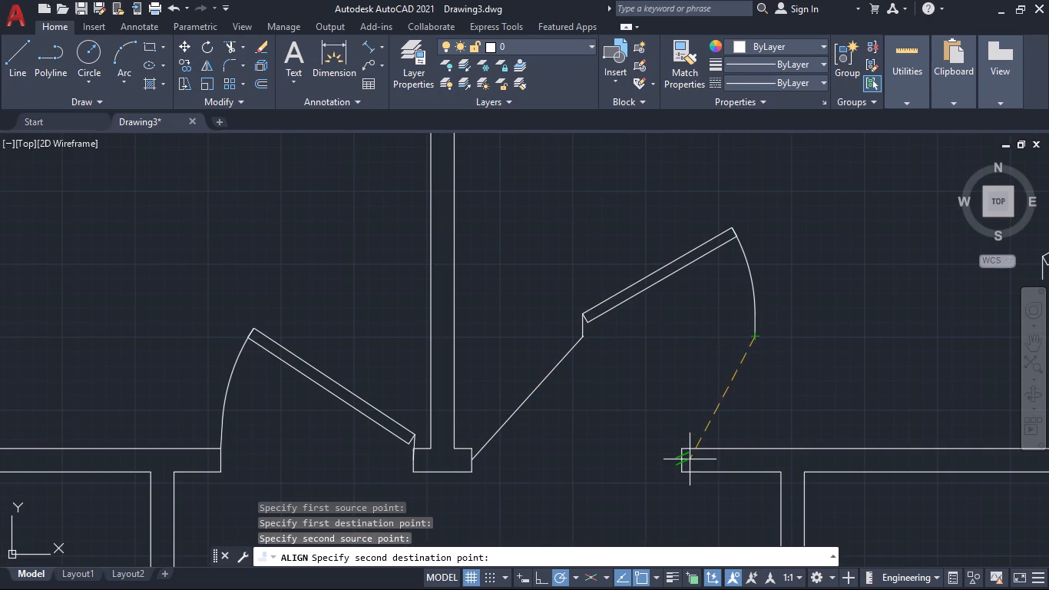
click(683, 464)
key(Return)
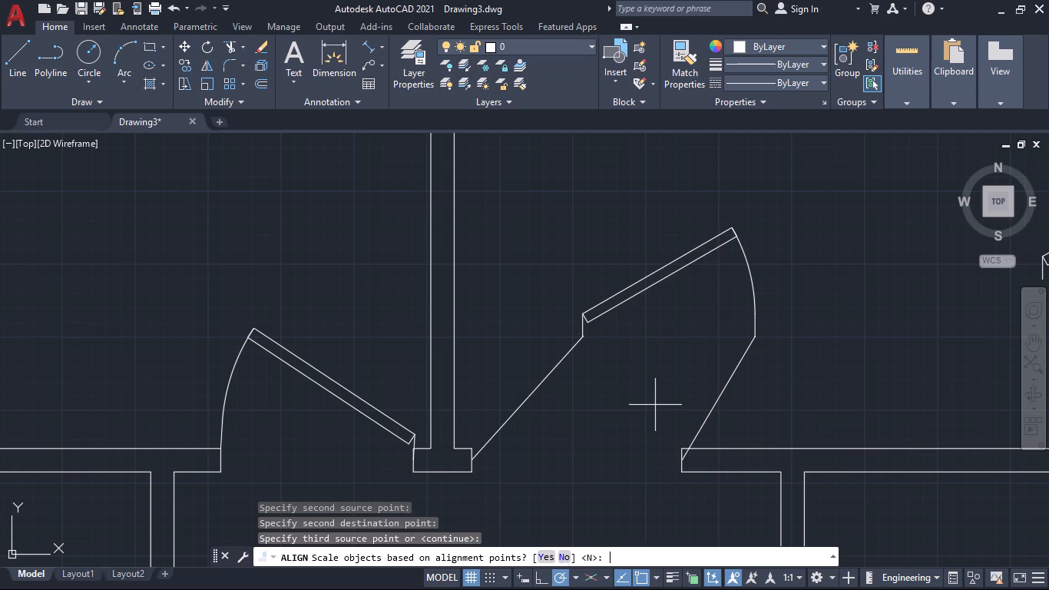
click(547, 555)
Align the fourth northern door to the jamb midpoints of the easternmost opening, from west jamb to east jamb, scaling it to fit.
scroll(700, 350, down, 2)
middle_drag(715, 350, 420, 369)
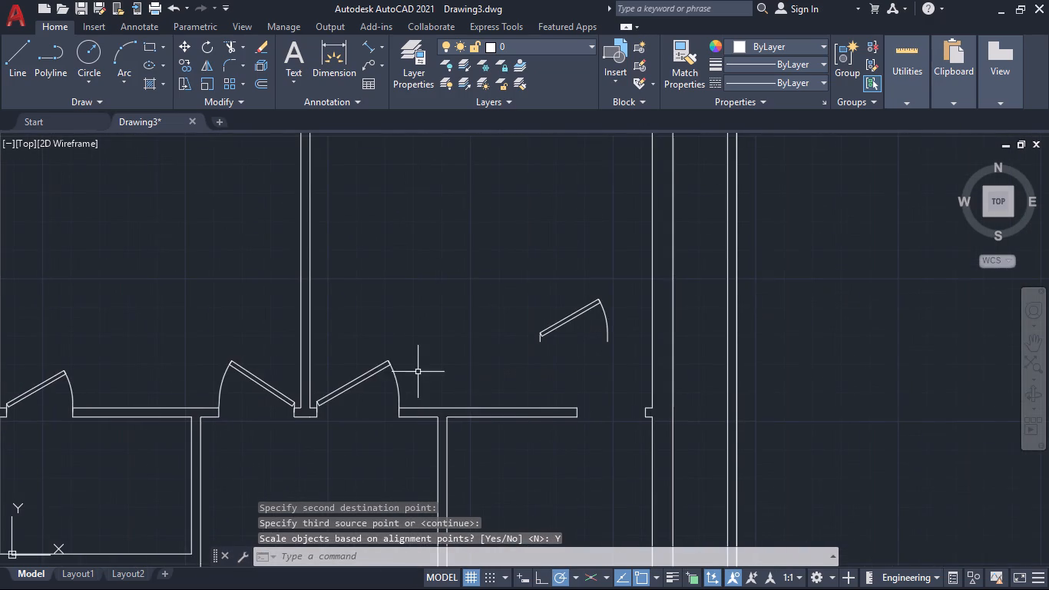
scroll(502, 368, up, 1)
middle_drag(601, 339, 553, 397)
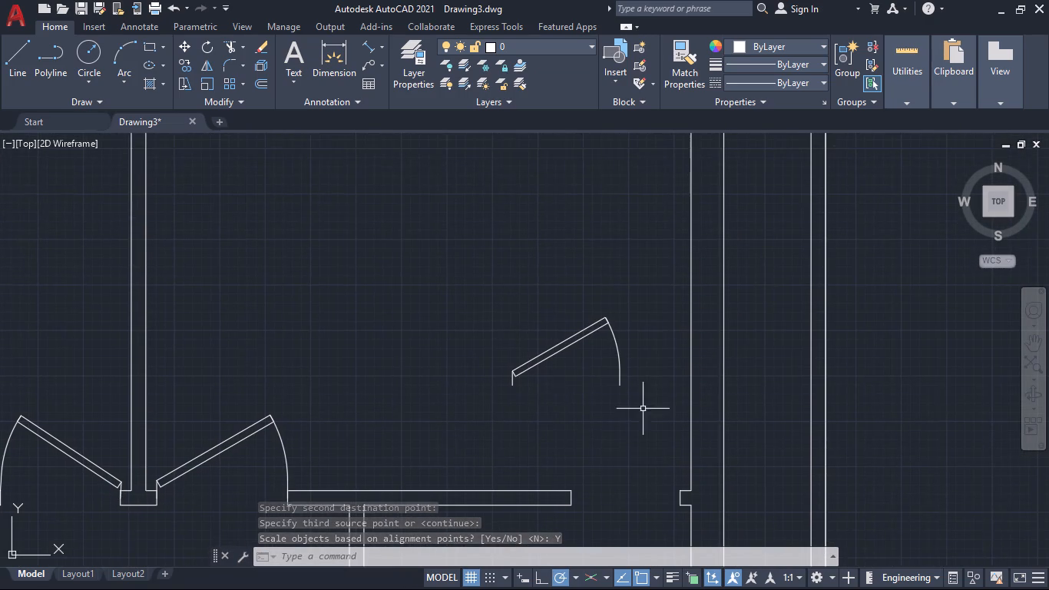
click(647, 407)
click(464, 290)
key(space)
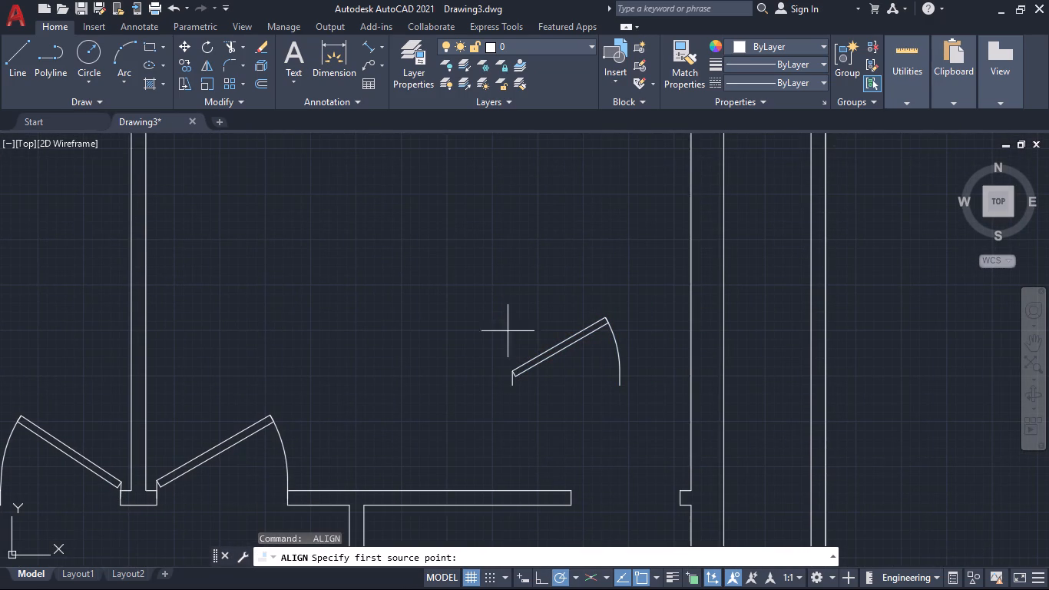
click(512, 386)
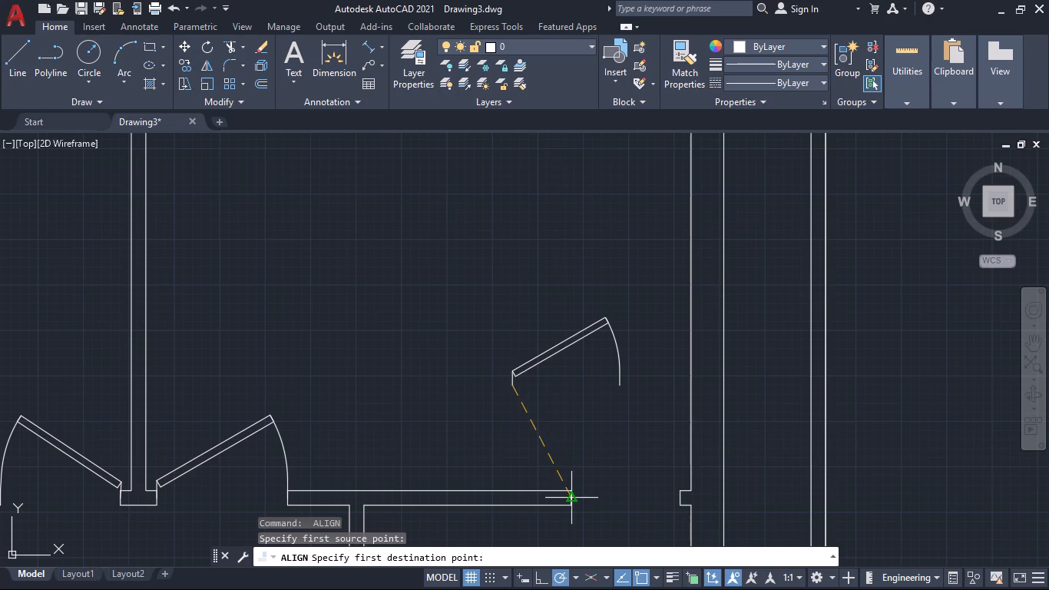
click(575, 503)
click(619, 386)
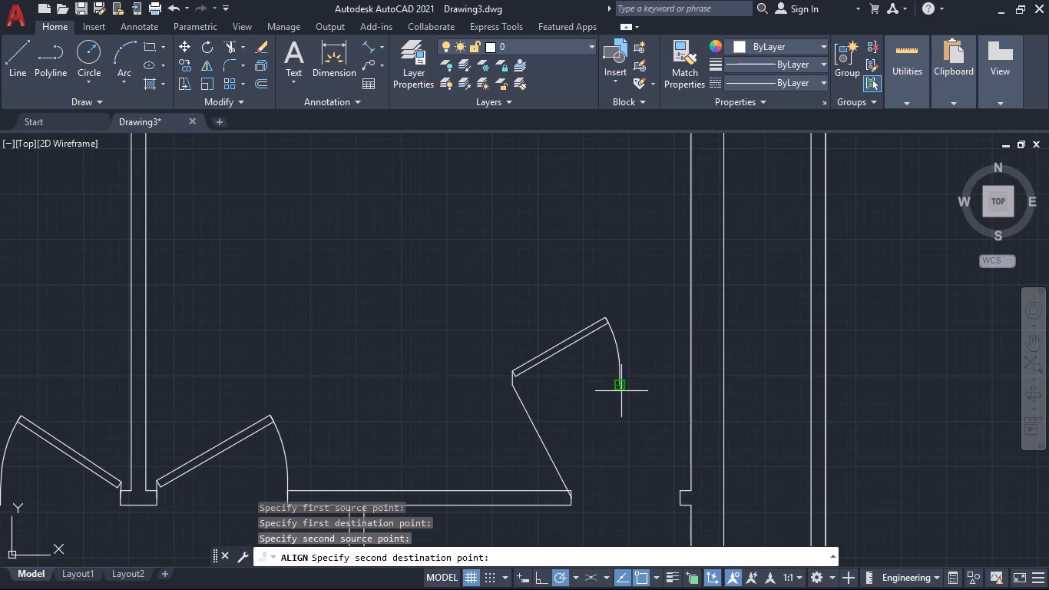
click(676, 497)
scroll(637, 477, down, 1)
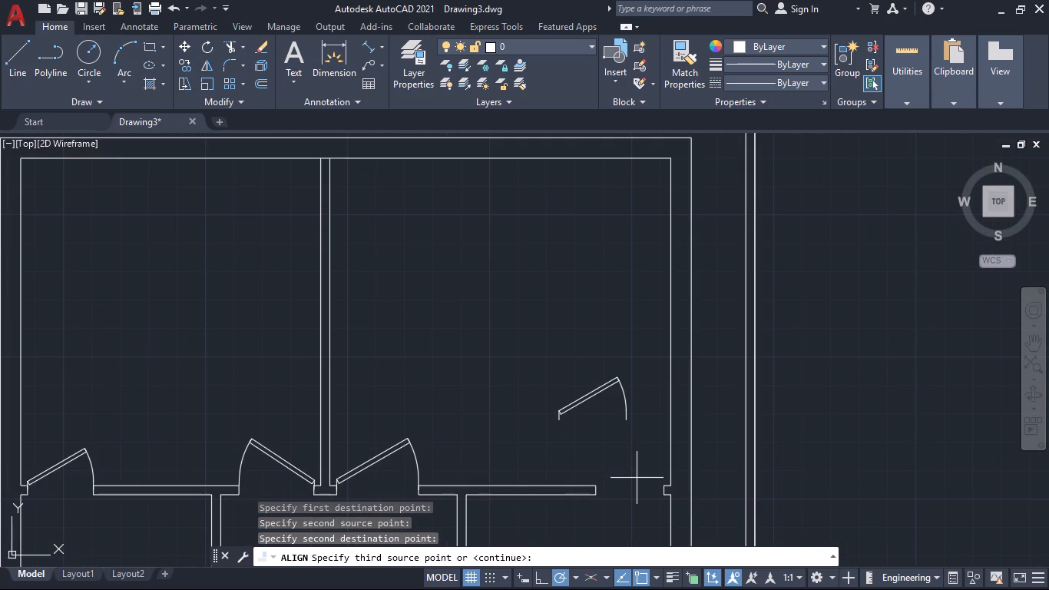
key(Return)
click(543, 559)
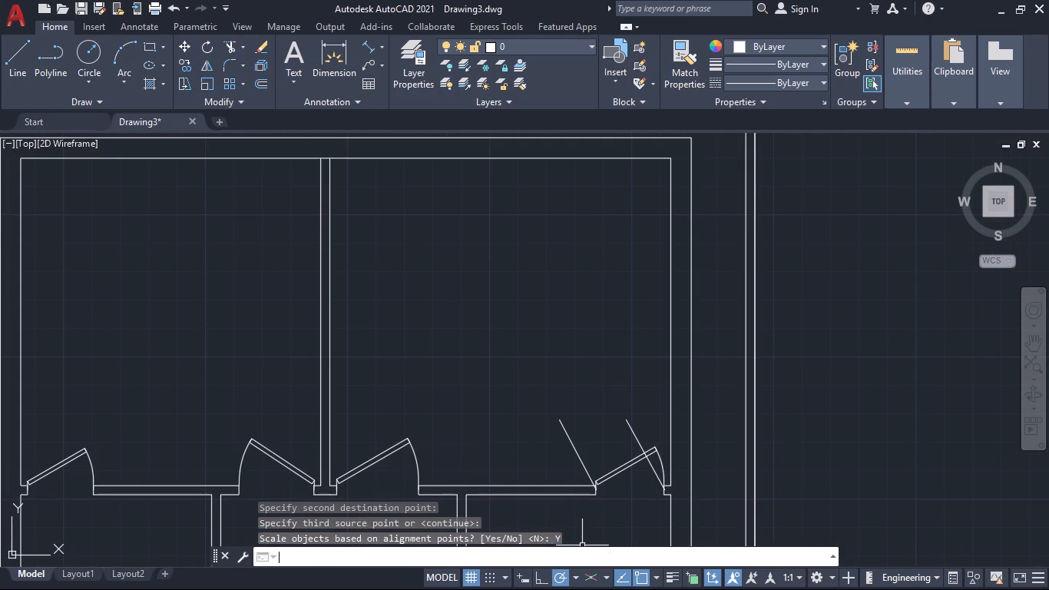
Flip the easternmost northern door so its hinge sits on the east jamb.
scroll(534, 367, down, 3)
middle_drag(534, 367, 590, 279)
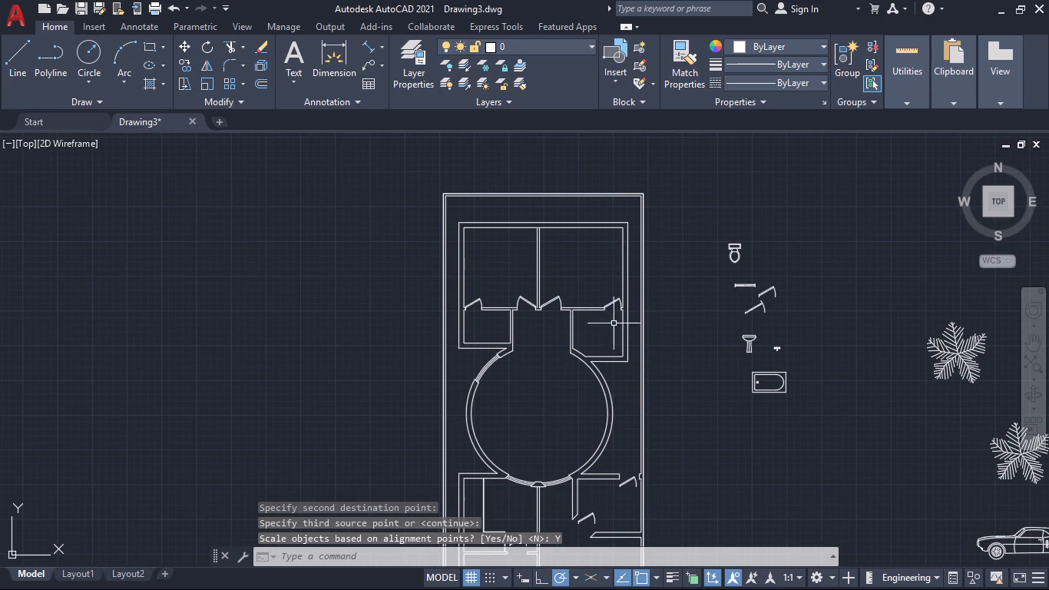
click(614, 304)
scroll(608, 323, up, 4)
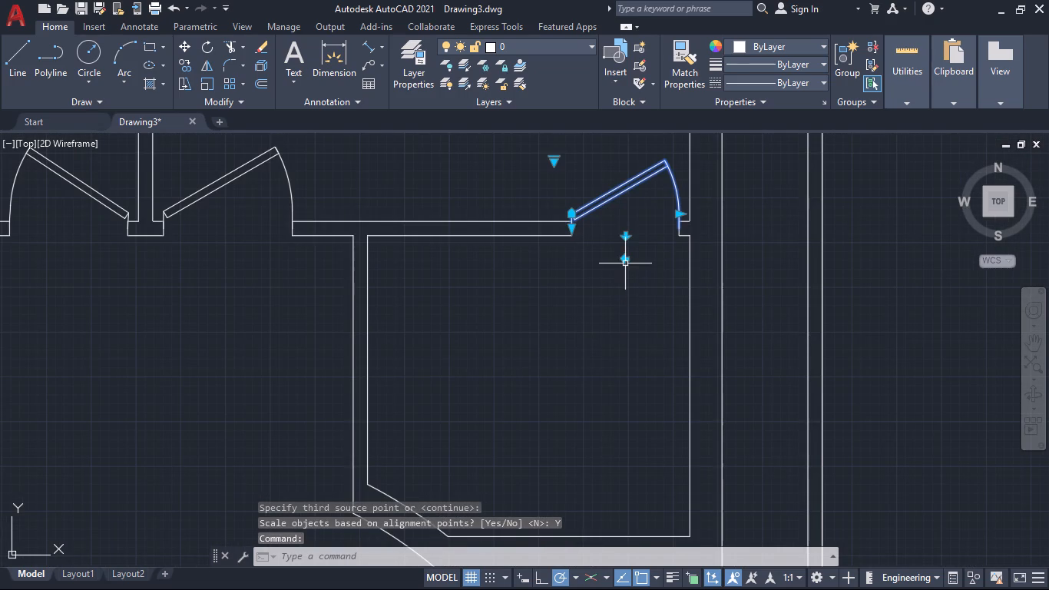
click(627, 258)
scroll(622, 352, down, 2)
middle_drag(609, 373, 649, 350)
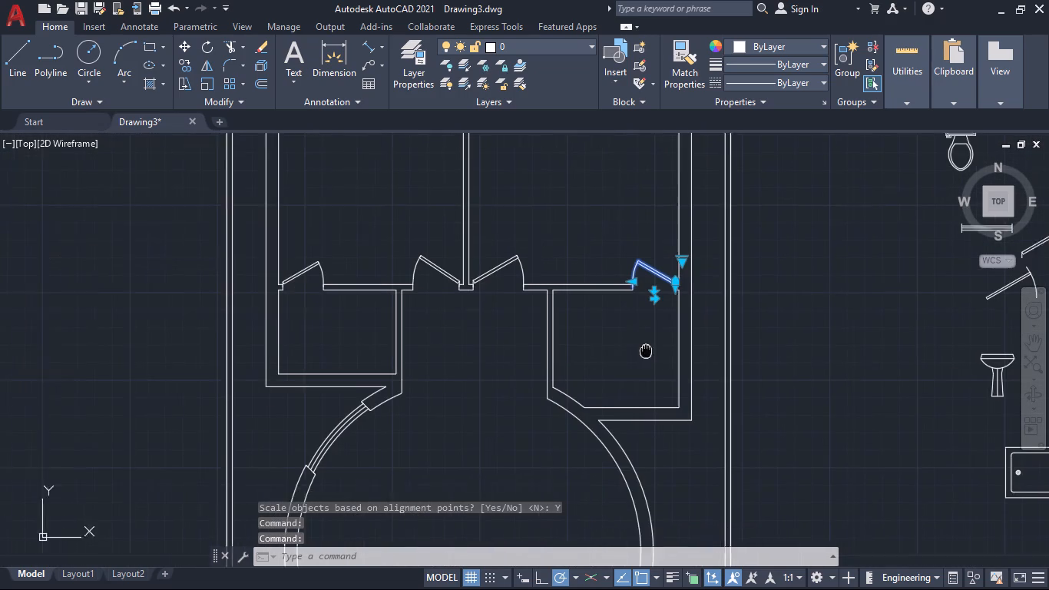
middle_drag(649, 350, 654, 350)
key(grave)
key(Escape)
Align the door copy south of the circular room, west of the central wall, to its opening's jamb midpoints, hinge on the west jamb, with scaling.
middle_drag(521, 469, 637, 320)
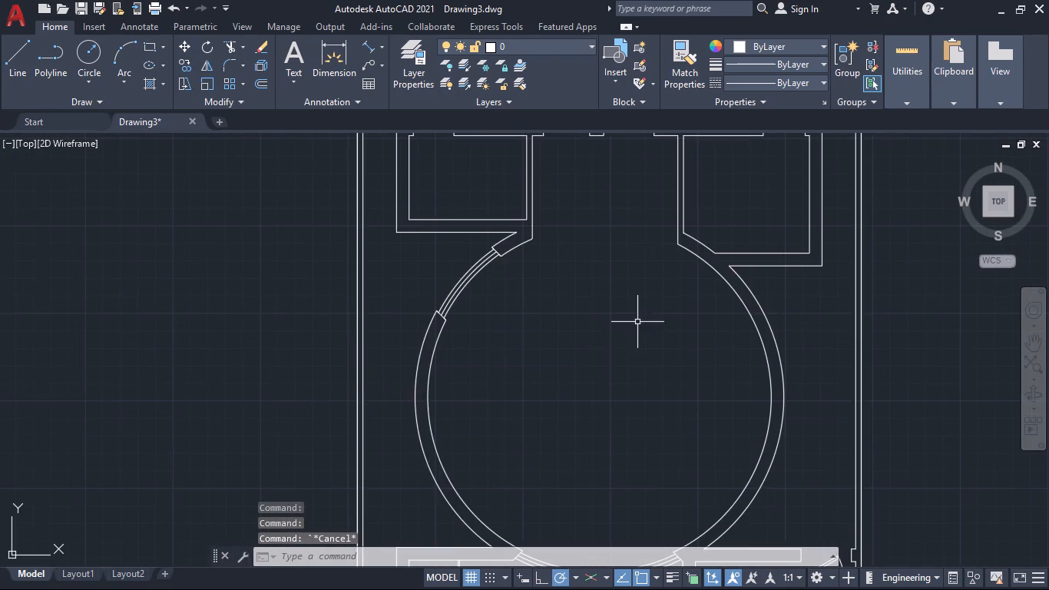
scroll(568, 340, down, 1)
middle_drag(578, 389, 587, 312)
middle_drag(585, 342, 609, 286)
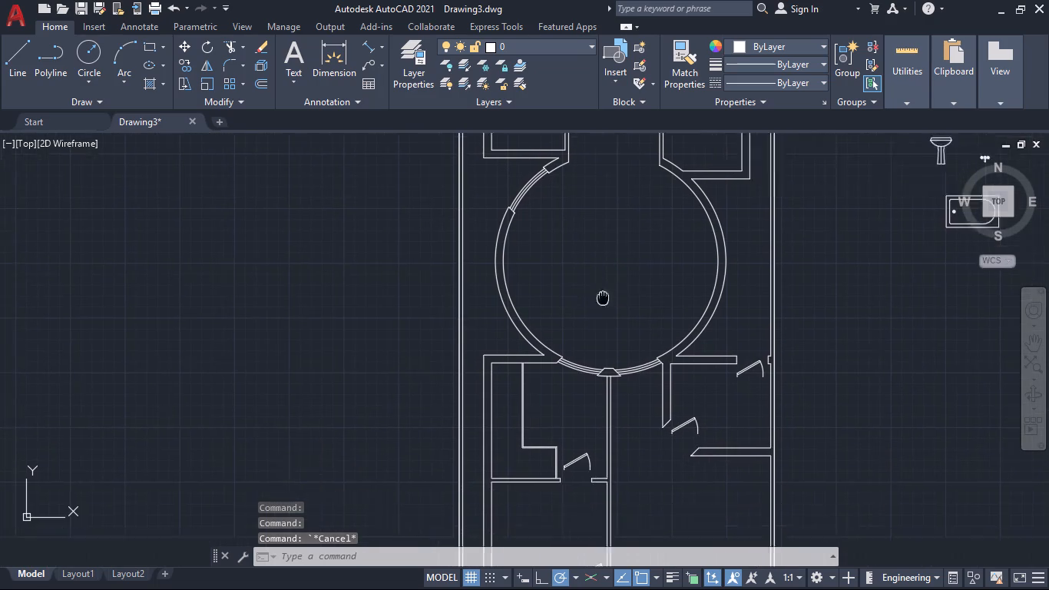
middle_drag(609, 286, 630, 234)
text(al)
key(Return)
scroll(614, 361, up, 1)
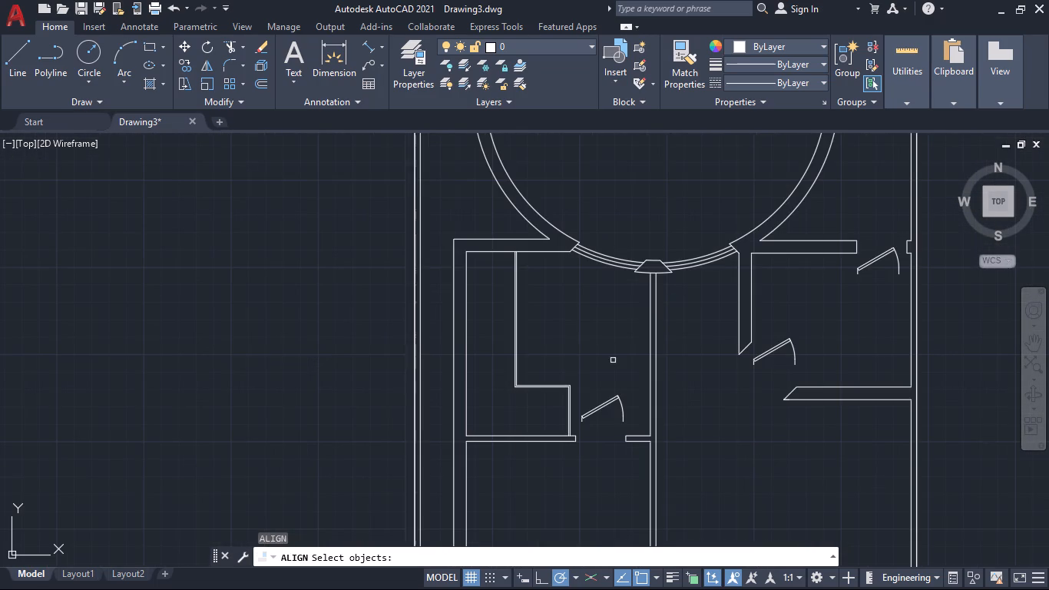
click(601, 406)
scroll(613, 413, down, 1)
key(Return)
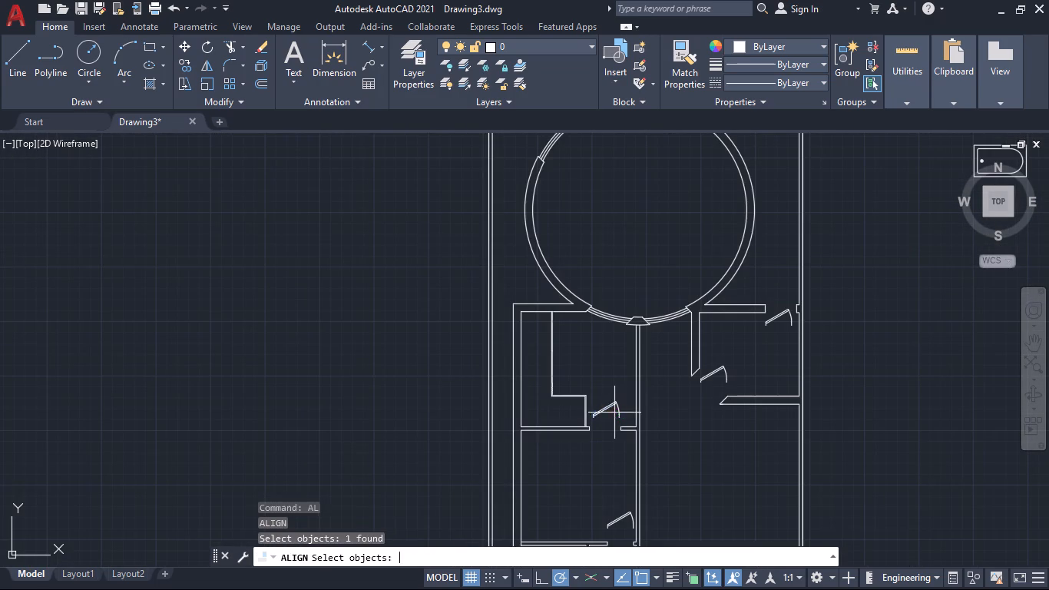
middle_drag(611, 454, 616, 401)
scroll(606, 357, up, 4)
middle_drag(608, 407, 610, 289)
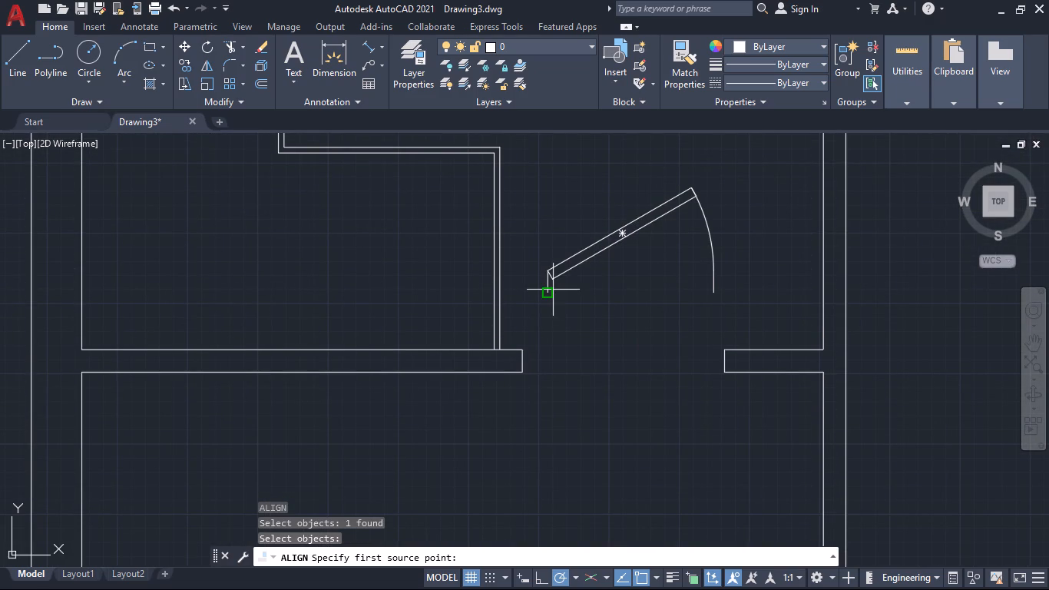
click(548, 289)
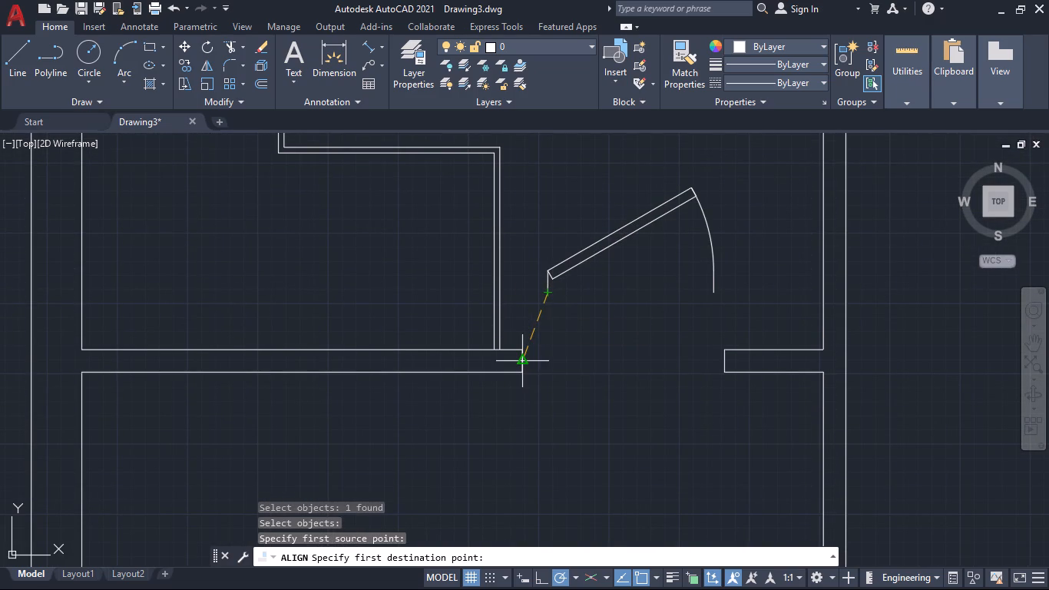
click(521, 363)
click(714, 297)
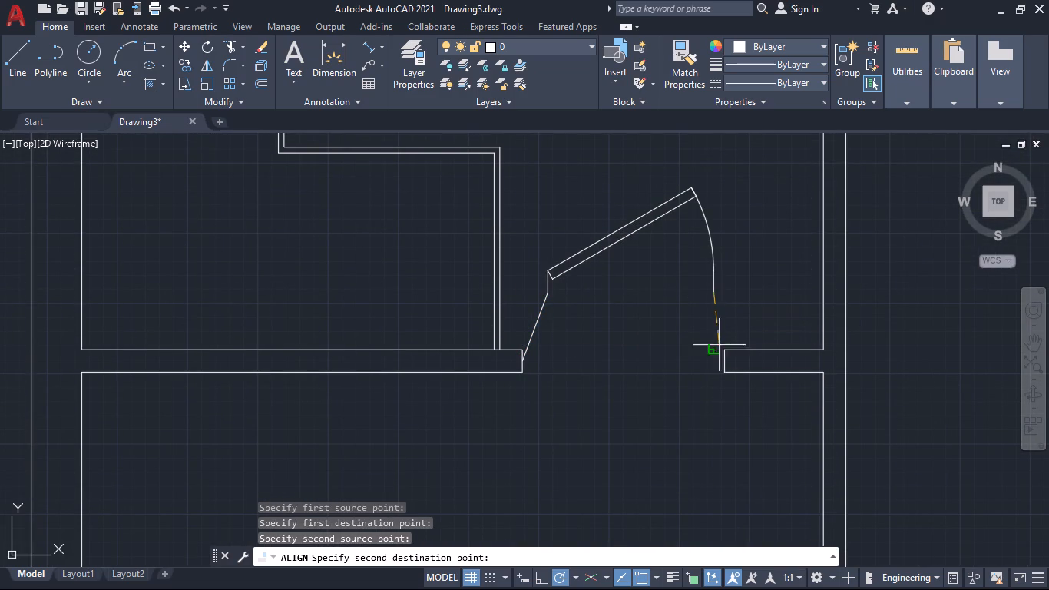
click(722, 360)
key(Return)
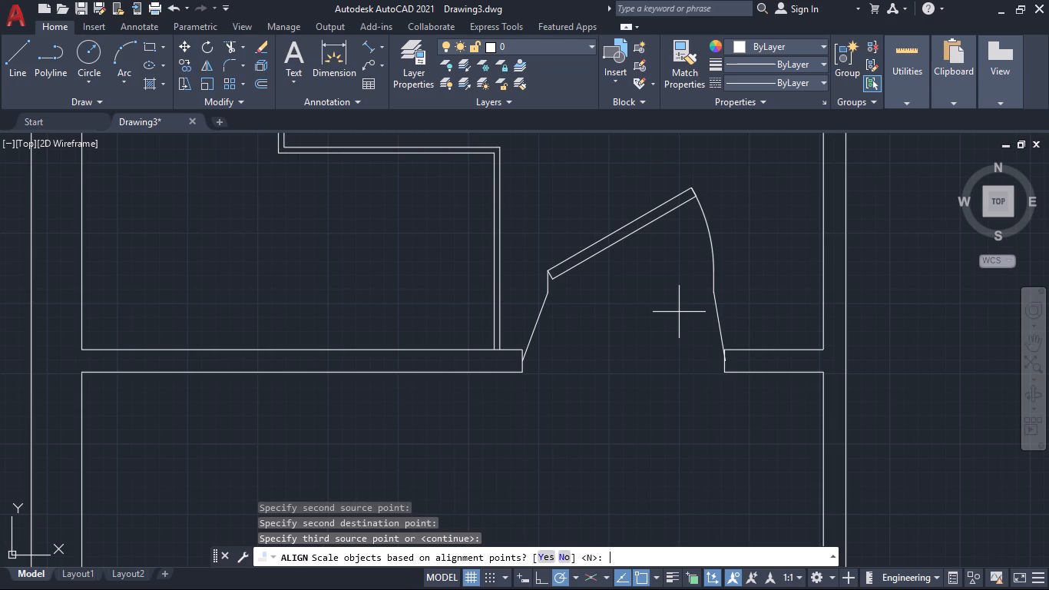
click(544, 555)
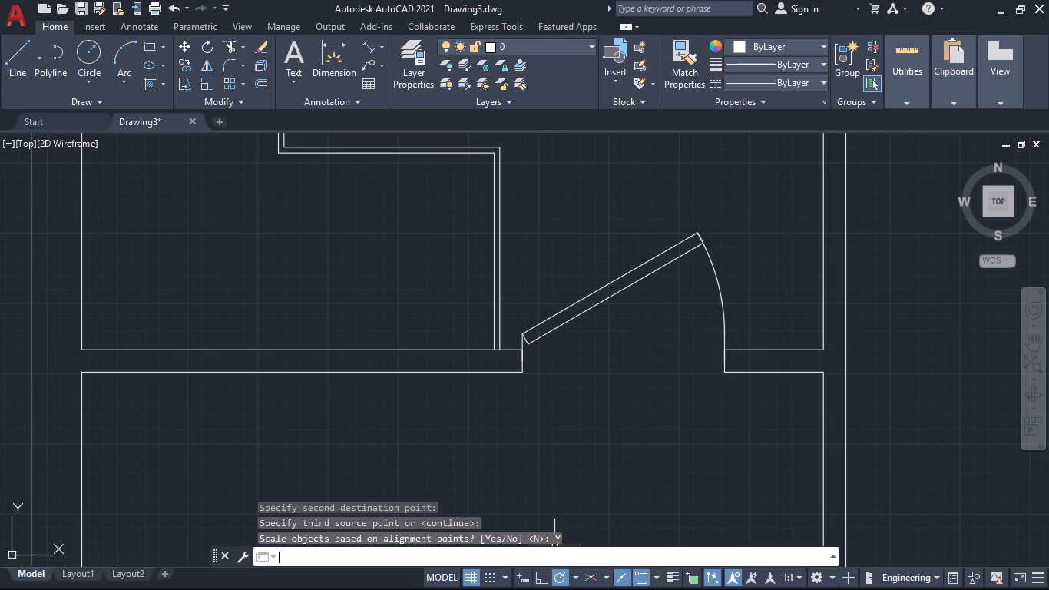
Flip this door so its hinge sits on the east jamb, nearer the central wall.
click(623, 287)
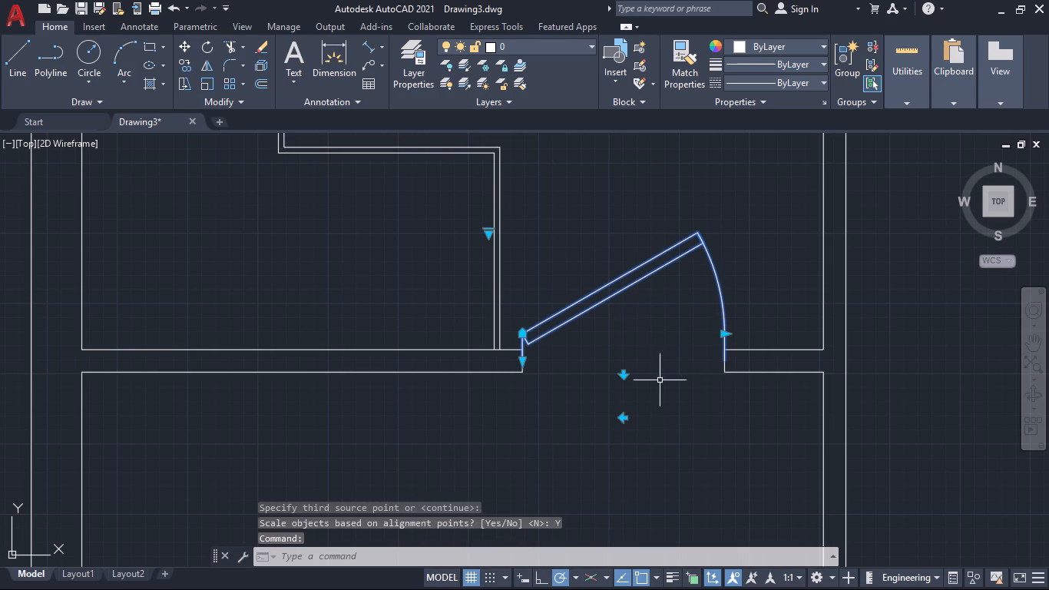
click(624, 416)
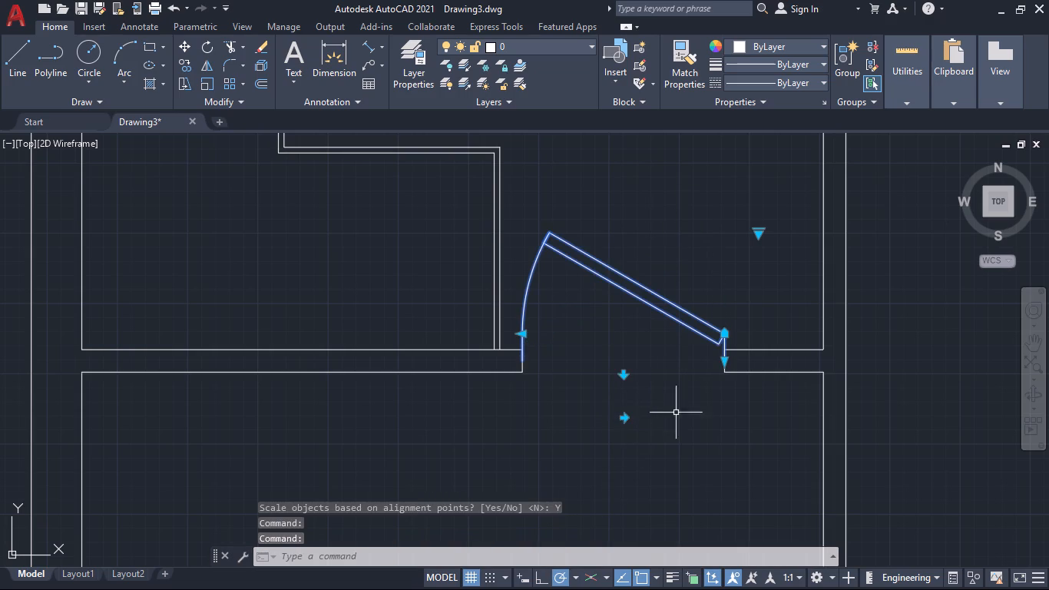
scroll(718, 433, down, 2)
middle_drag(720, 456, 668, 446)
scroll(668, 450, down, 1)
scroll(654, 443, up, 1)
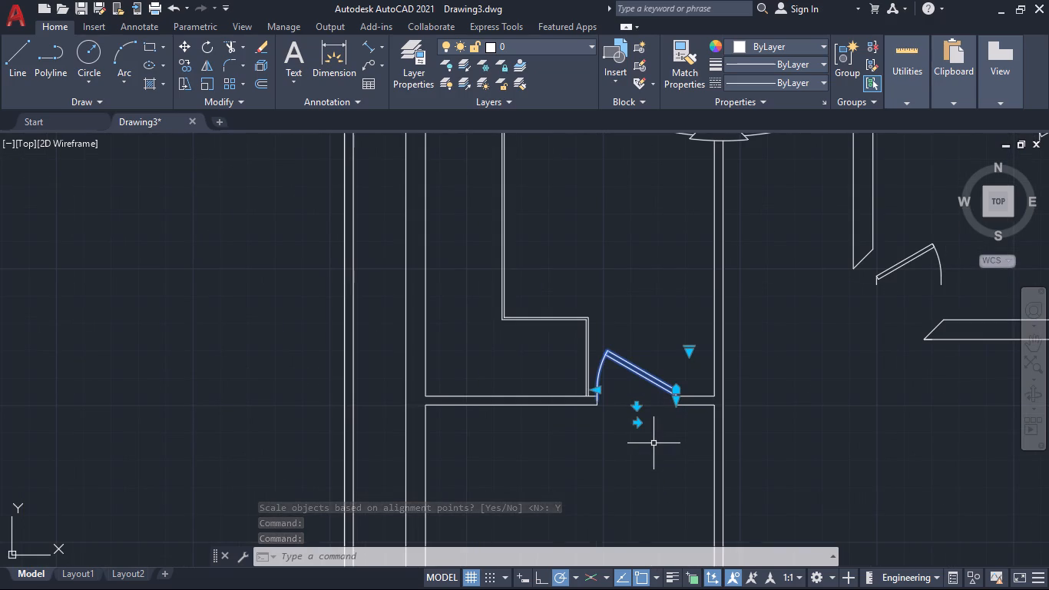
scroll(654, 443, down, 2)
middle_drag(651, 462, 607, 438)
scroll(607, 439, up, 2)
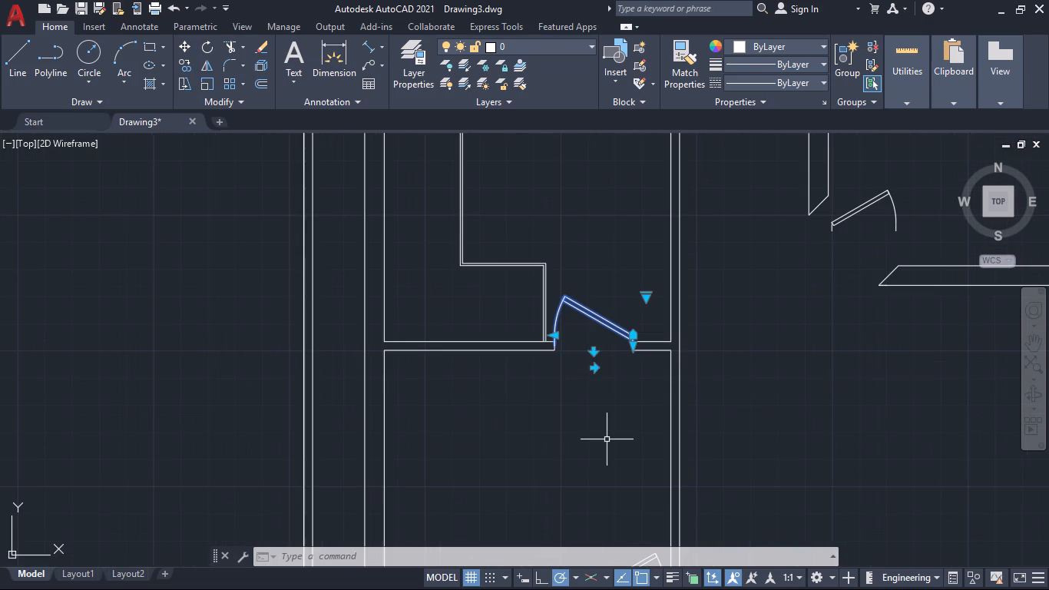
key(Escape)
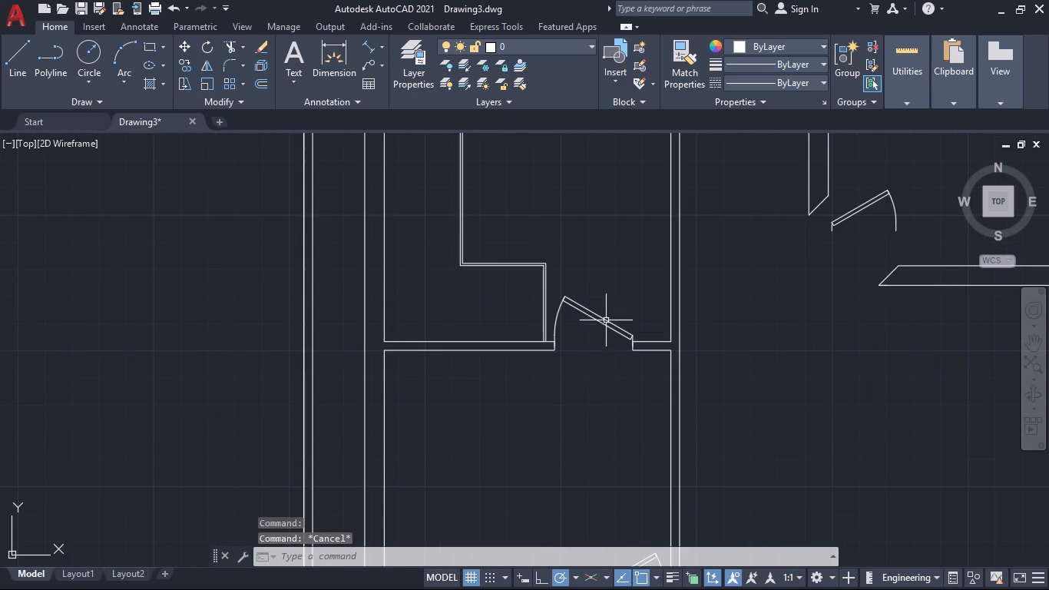
Delete the door from the opening between the stepped partition and the central wall.
click(616, 296)
click(597, 380)
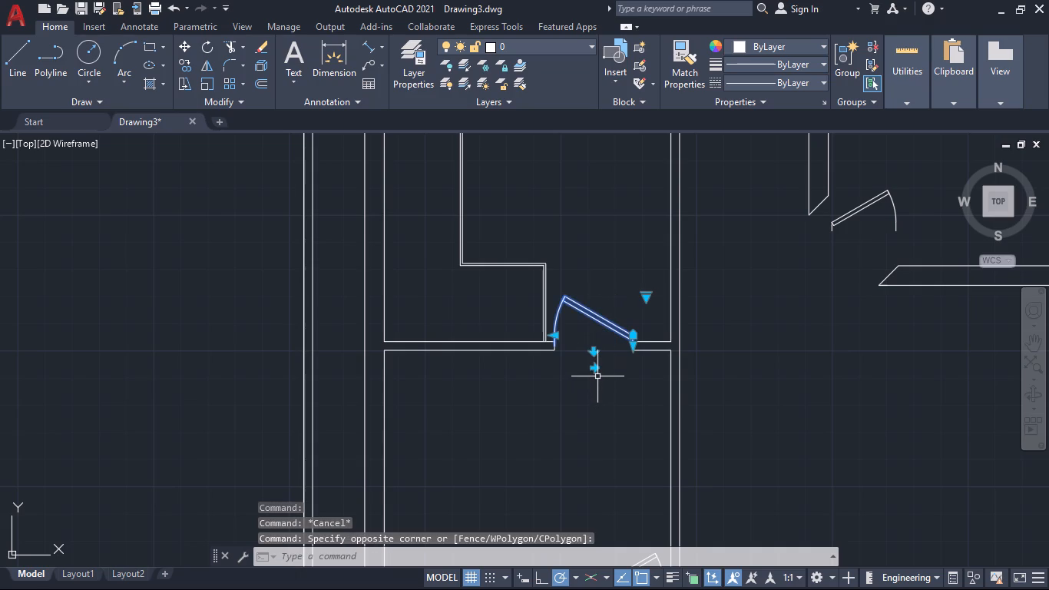
key(Delete)
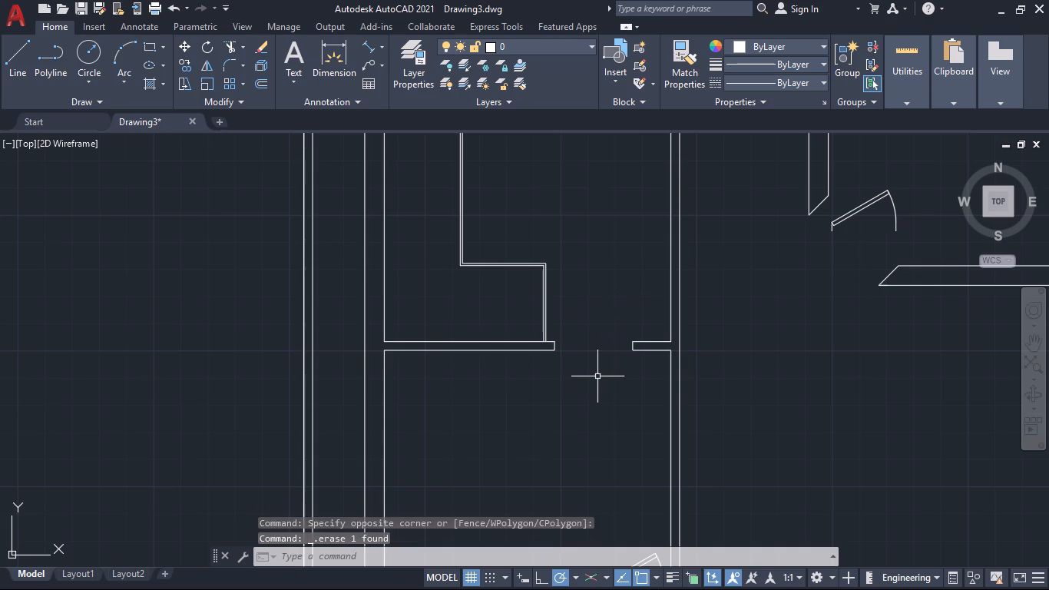
Move the east jamb line of the emptied opening by its lower endpoint onto the west face of the central wall.
scroll(605, 346, up, 1)
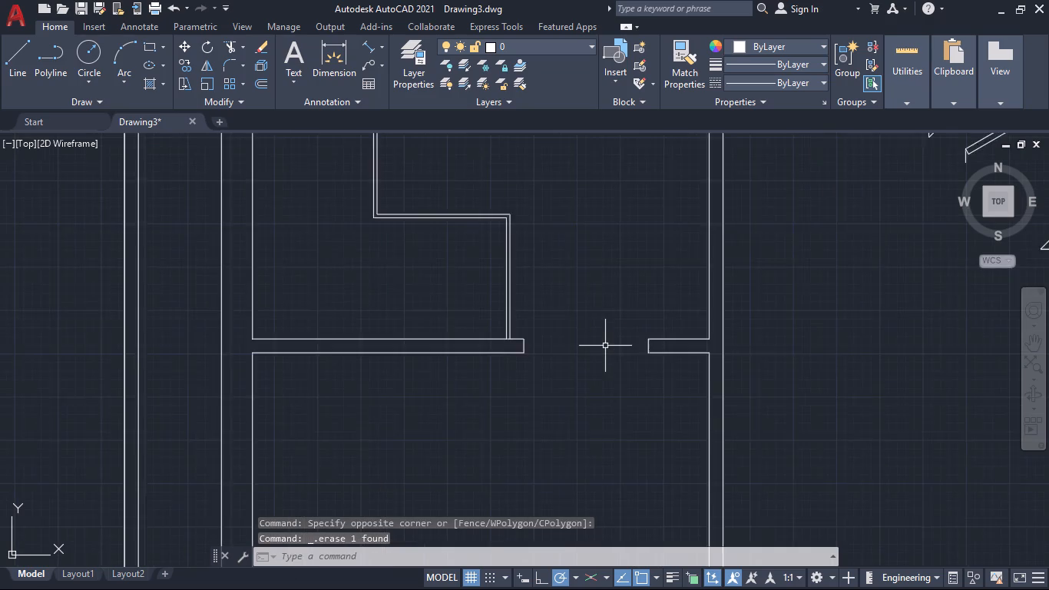
scroll(605, 346, up, 1)
middle_drag(610, 348, 502, 349)
scroll(502, 349, up, 1)
scroll(514, 318, down, 1)
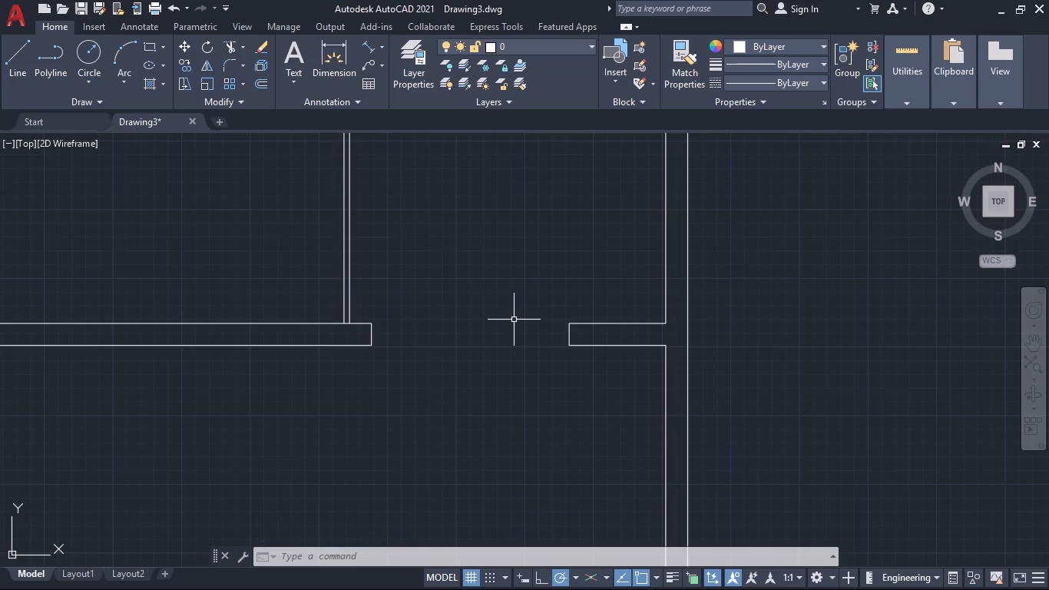
click(569, 336)
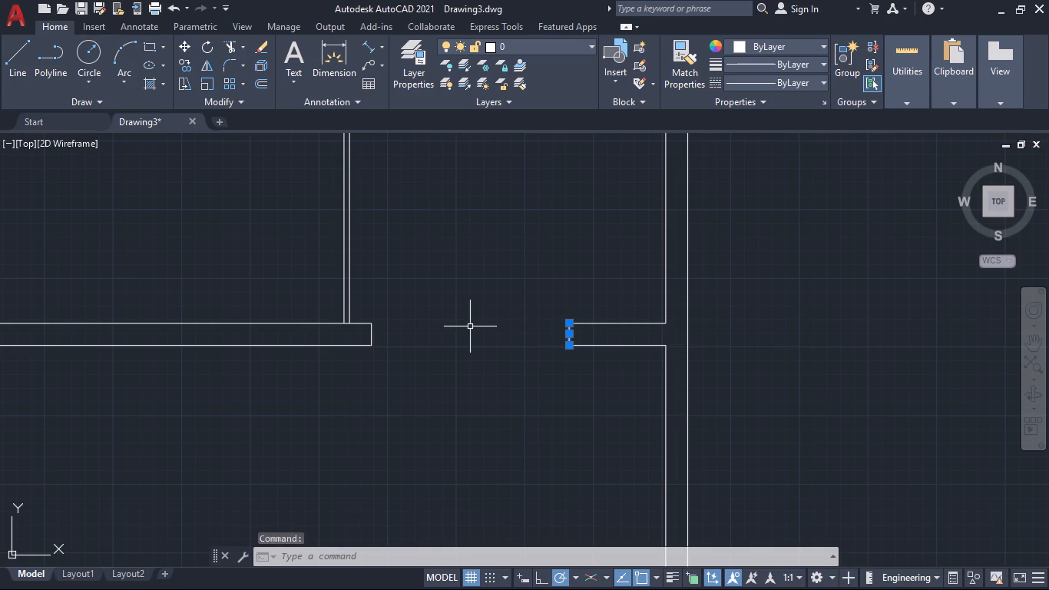
key(m)
key(Return)
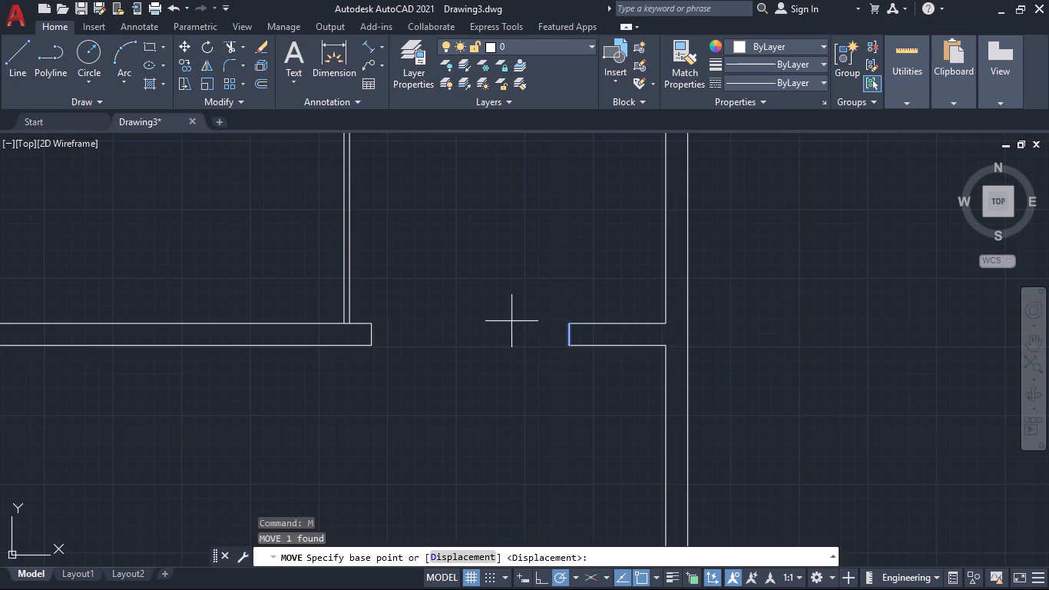
scroll(528, 320, up, 2)
click(630, 384)
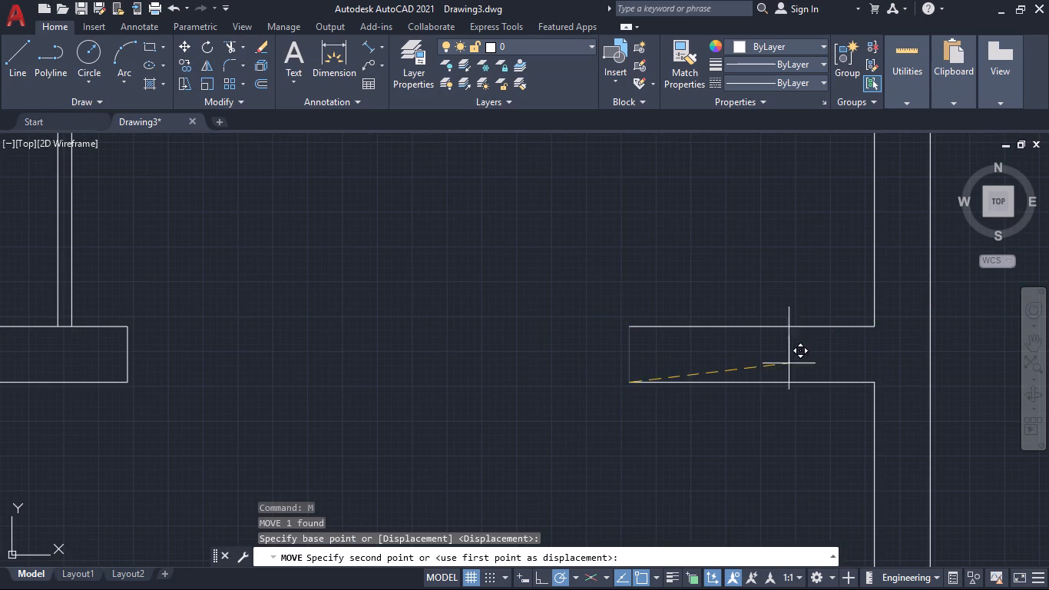
click(873, 384)
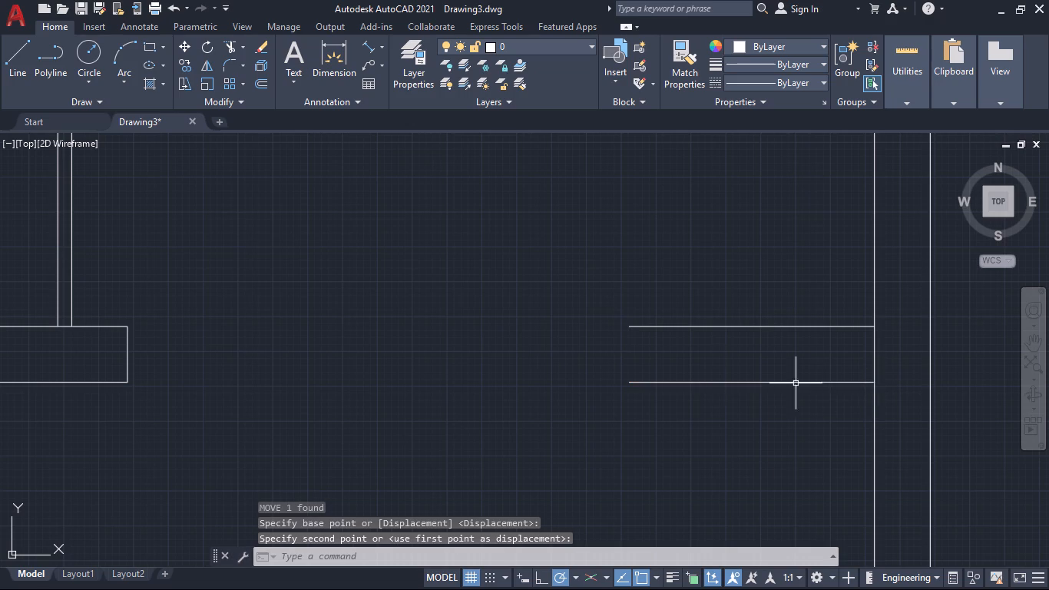
key(Escape)
Offset the east jamb line 3" westward from the central wall's west face in the opening south of the stepped partition.
scroll(718, 372, down, 2)
middle_drag(719, 410, 651, 406)
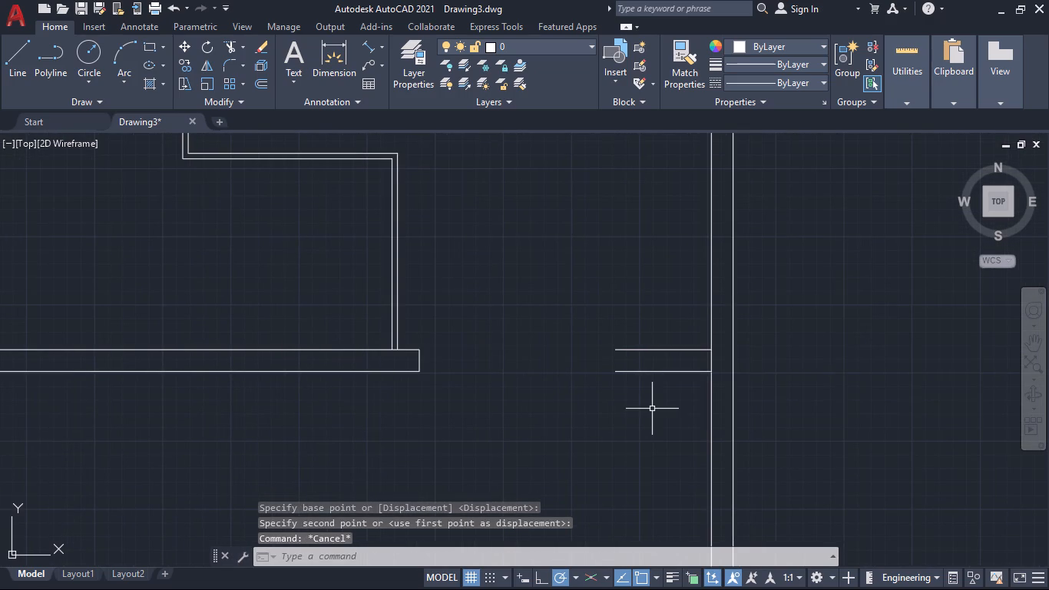
key(o)
key(Return)
key(3)
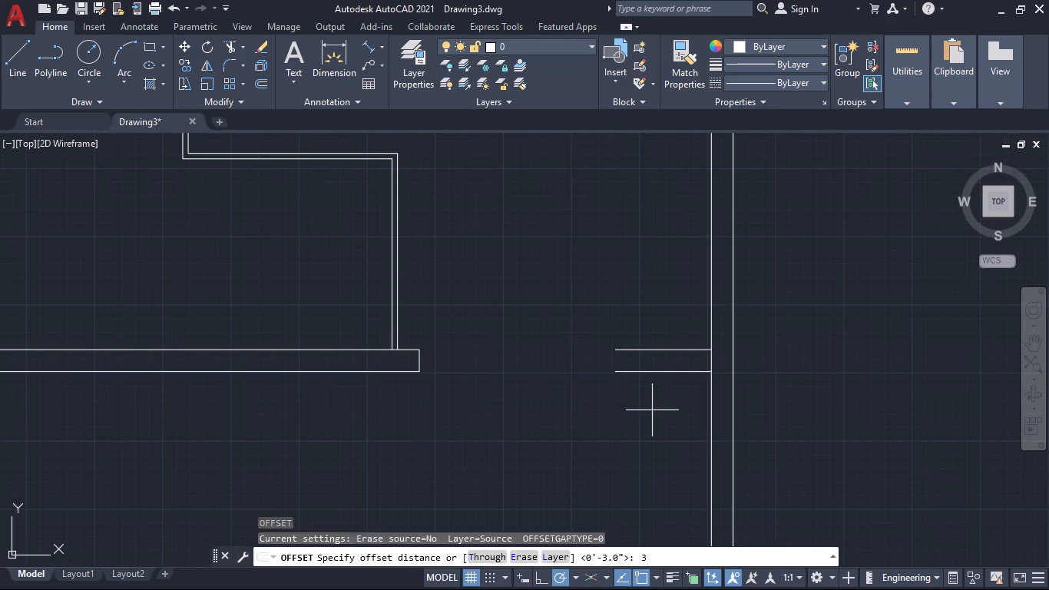
key(shift+quotedbl)
key(Return)
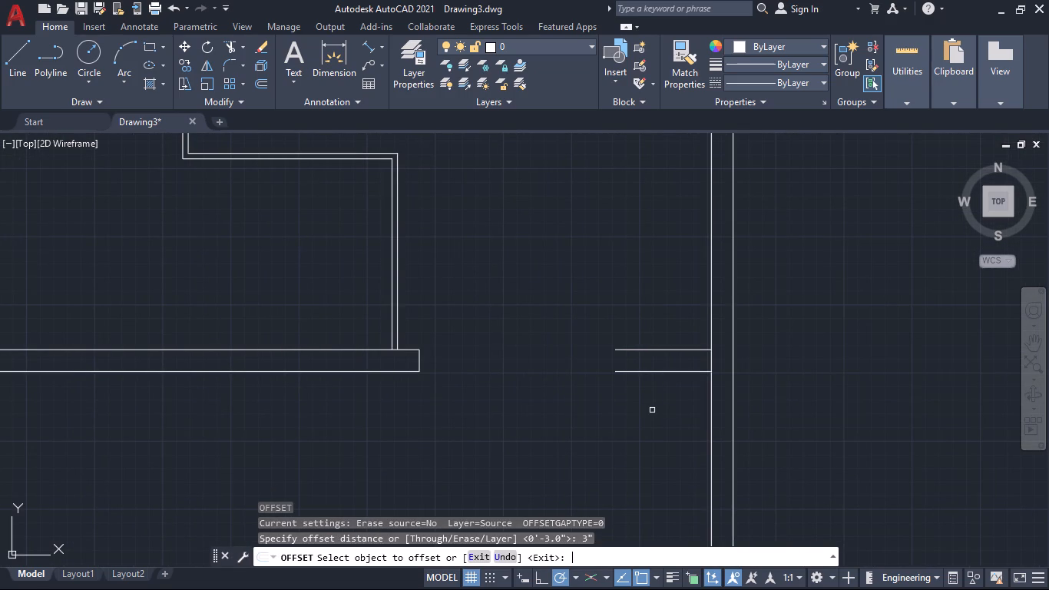
click(710, 363)
click(691, 363)
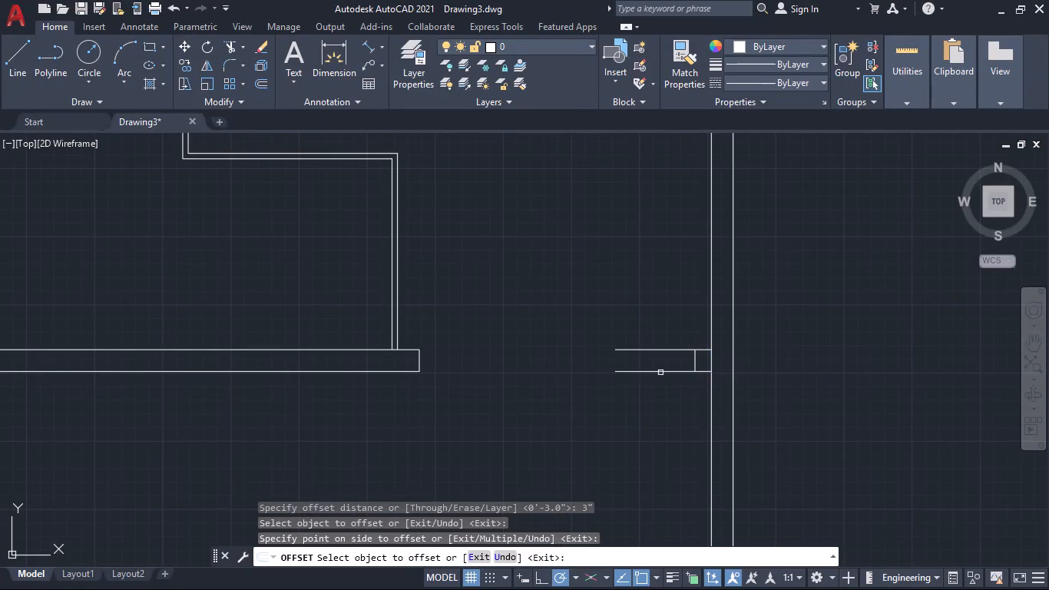
key(Escape)
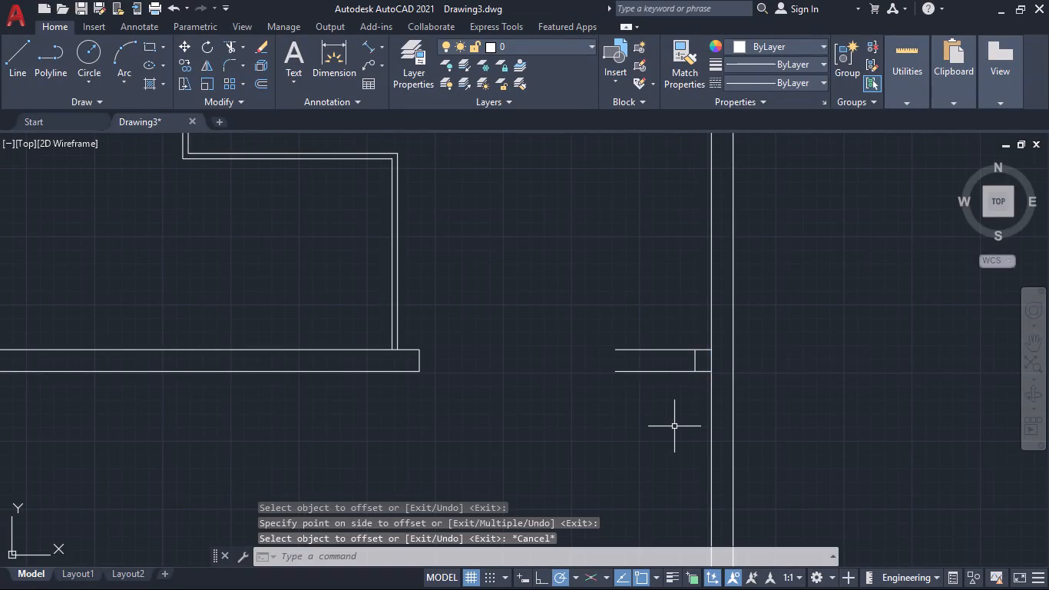
Offset the new east jamb line 3' westward to mark the west jamb of the opening.
key(space)
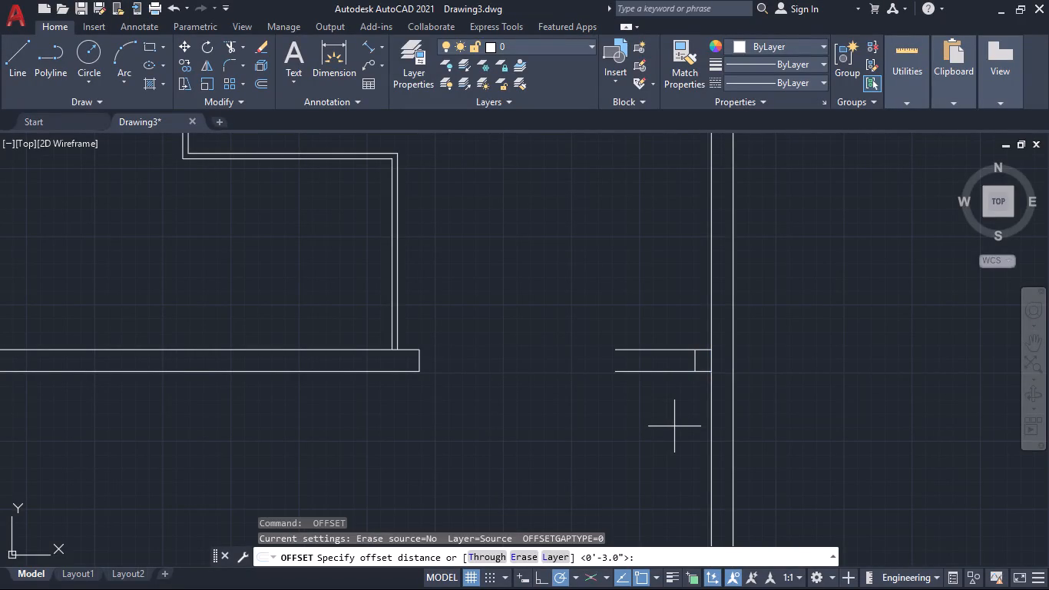
key(2)
key(BackSpace)
text(3')
key(Return)
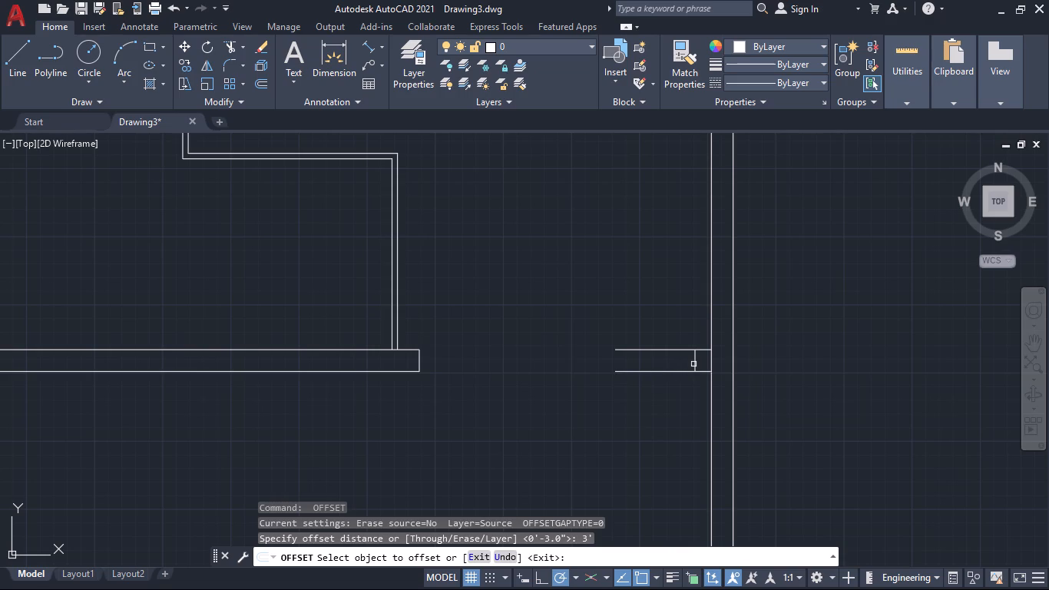
click(696, 362)
click(614, 363)
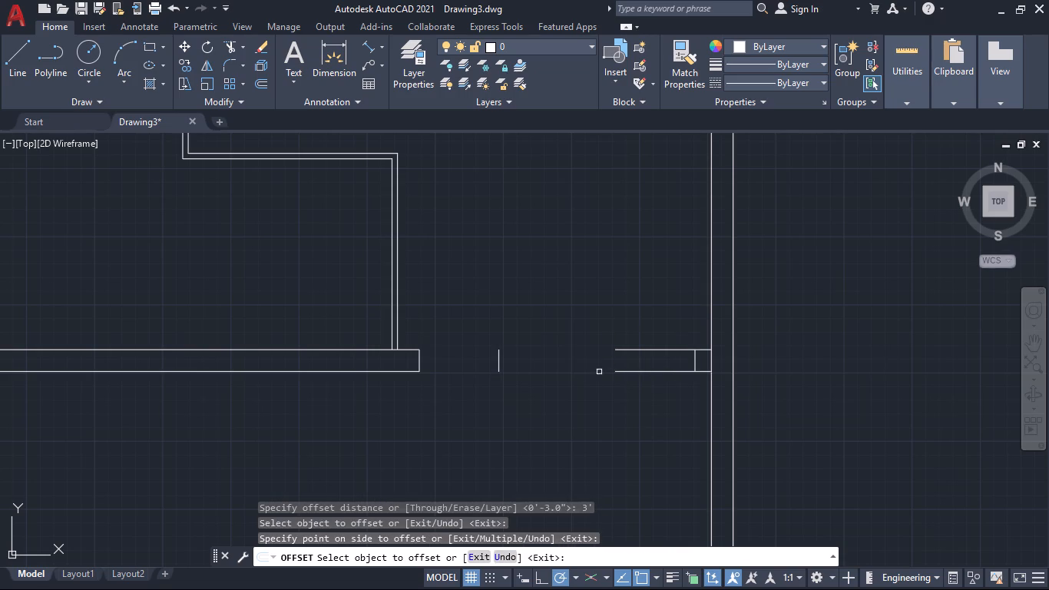
scroll(579, 384, down, 2)
key(Escape)
Extend both faces of the wall west of the opening eastward to the new west jamb line.
text(tr)
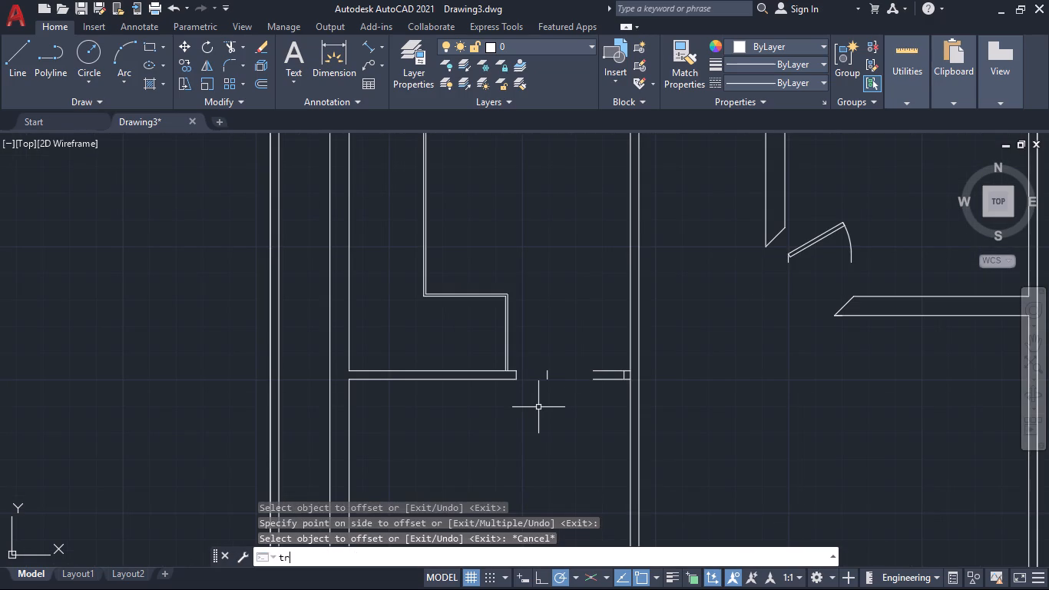
key(Return)
scroll(517, 379, up, 2)
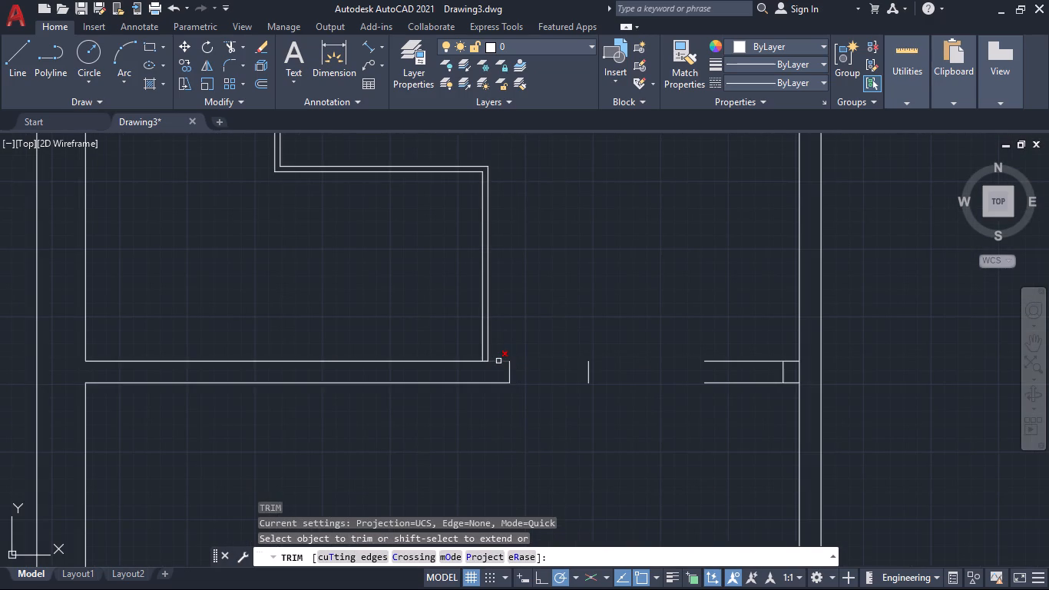
shift+click(498, 361)
shift+click(504, 387)
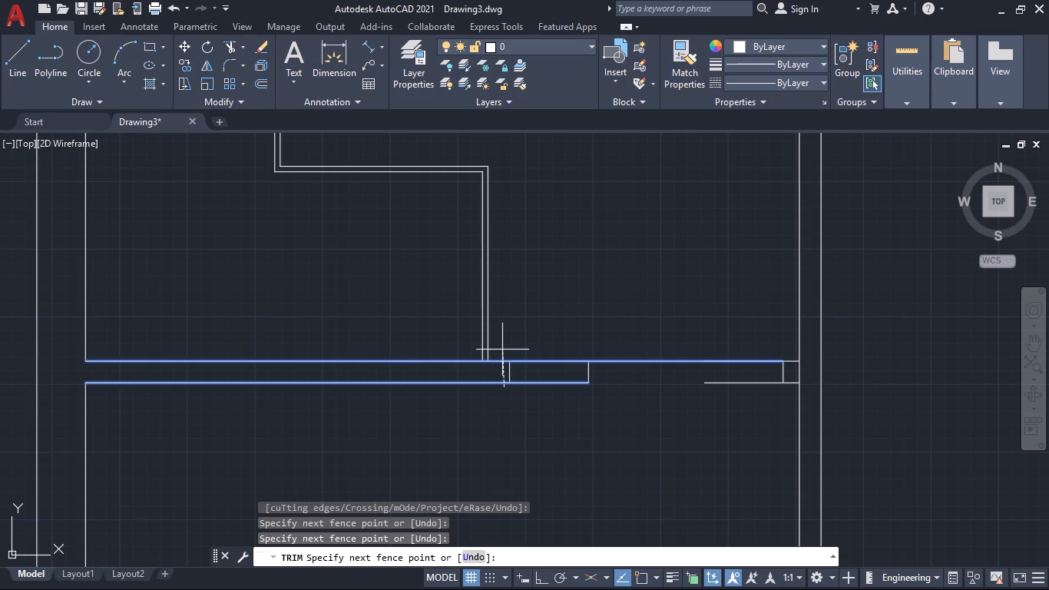
shift+click(504, 348)
Trim away the wall lines crossing between the two new jamb lines and remove the old west jamb line.
click(627, 330)
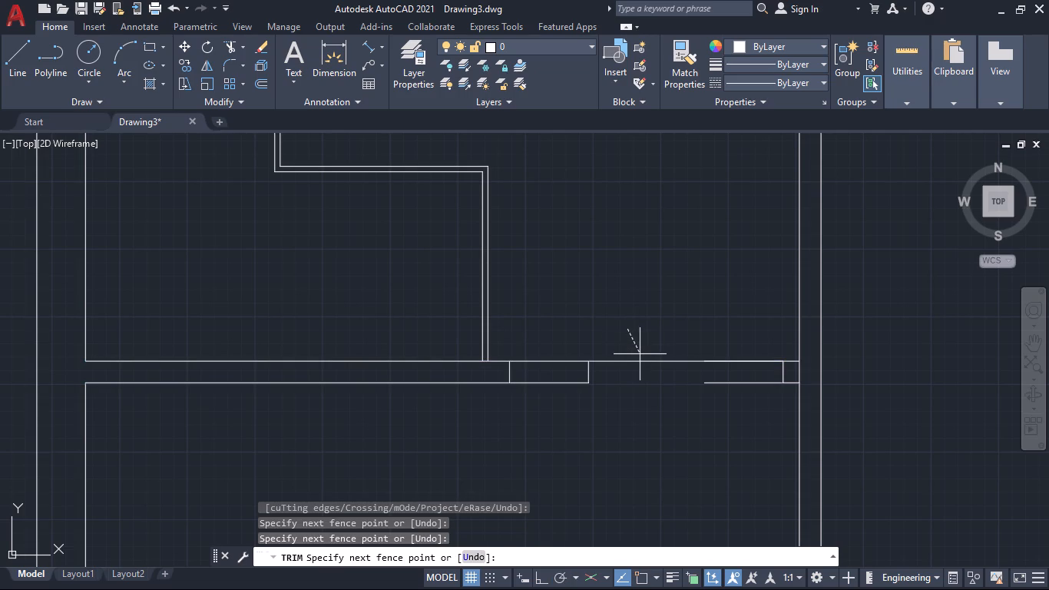
drag(637, 347, 651, 387)
click(657, 395)
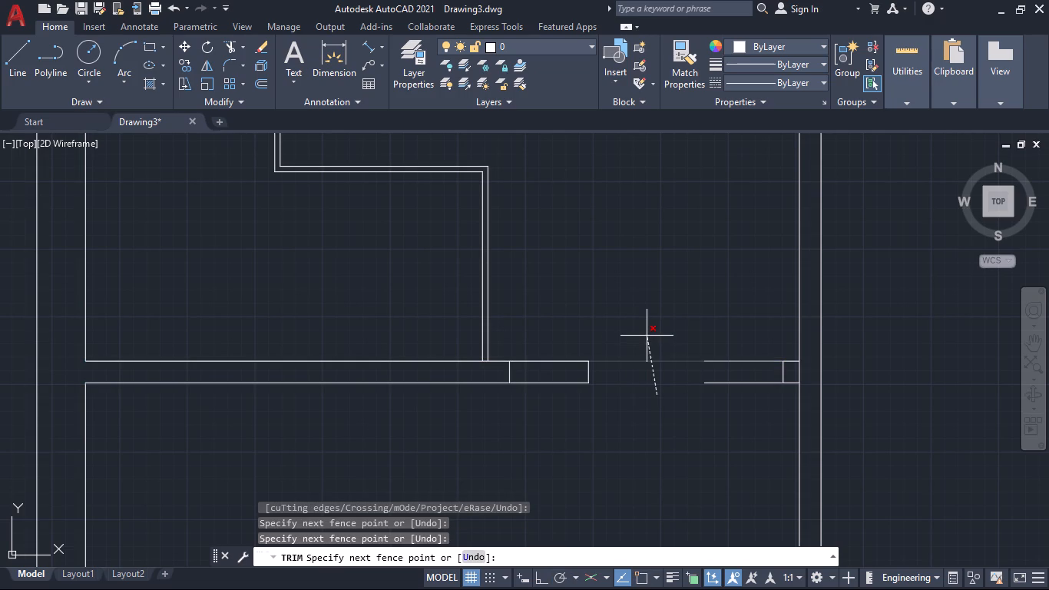
click(647, 336)
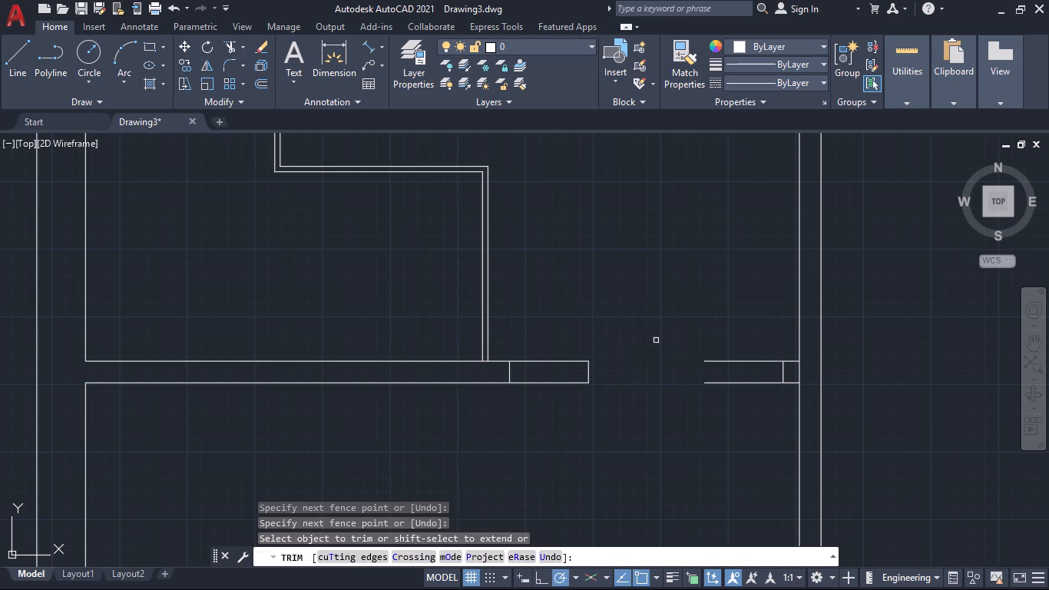
click(753, 334)
click(746, 405)
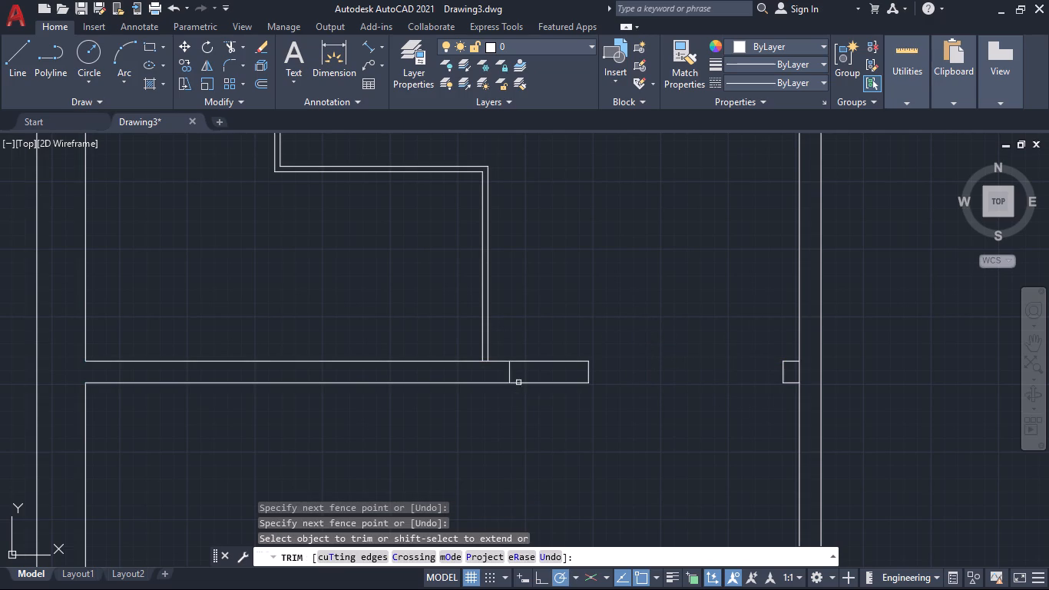
click(511, 372)
Copy the door above the next opening to the south, placing the copy just north of the rebuilt 3' opening.
scroll(634, 395, down, 4)
middle_drag(642, 438, 602, 433)
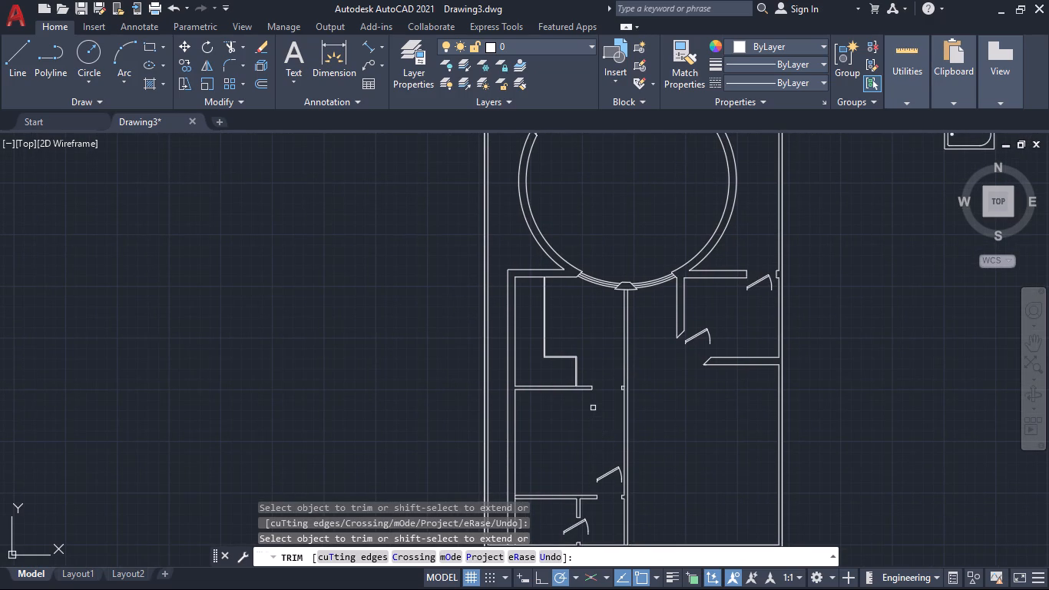
scroll(588, 426, up, 1)
middle_drag(584, 452, 548, 401)
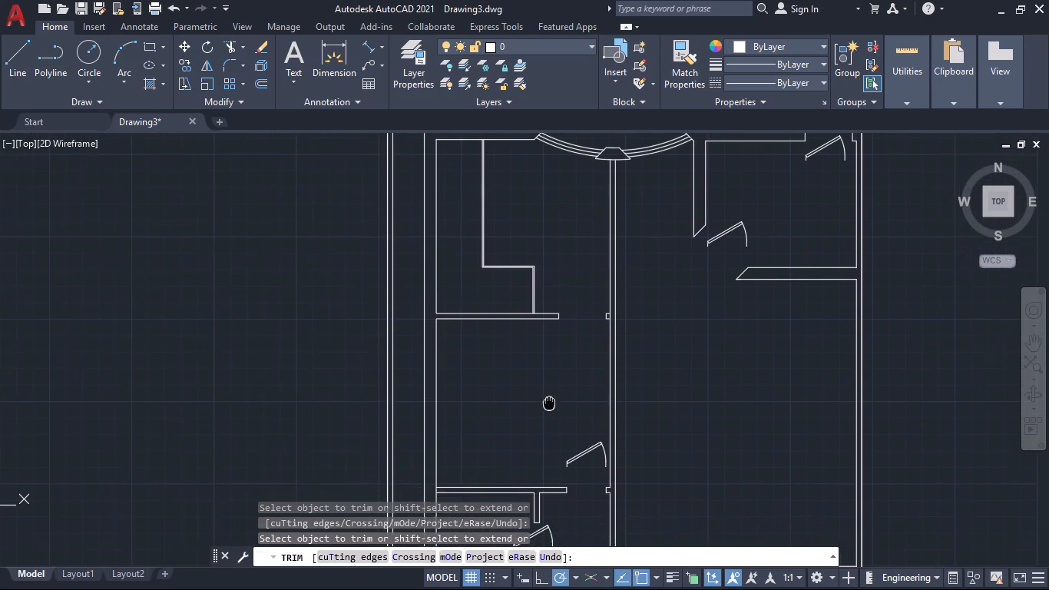
middle_drag(548, 401, 548, 485)
scroll(557, 476, down, 2)
middle_drag(626, 472, 601, 392)
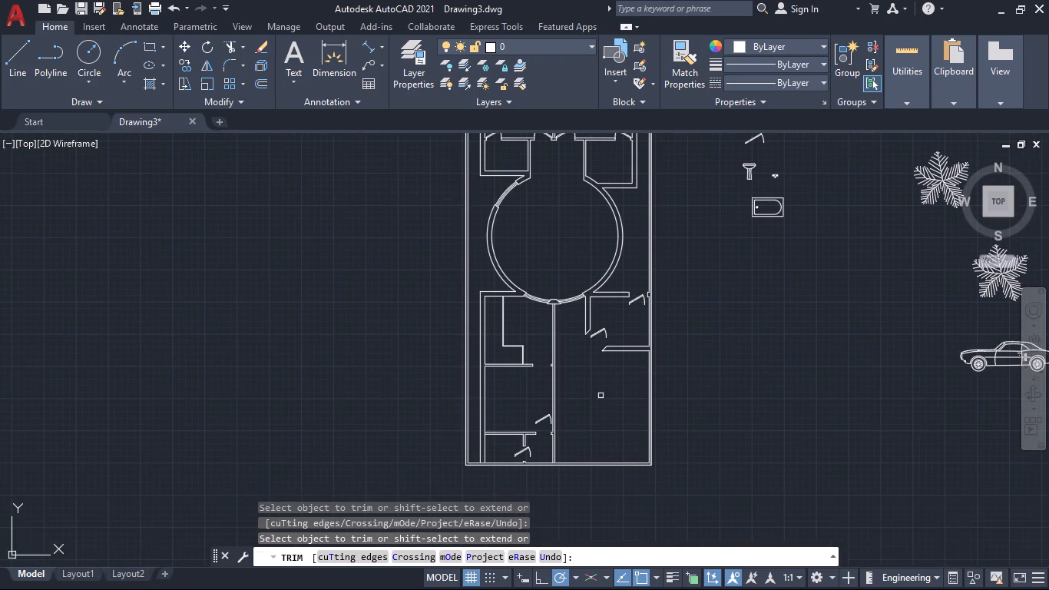
scroll(529, 416, up, 2)
middle_drag(529, 410, 494, 426)
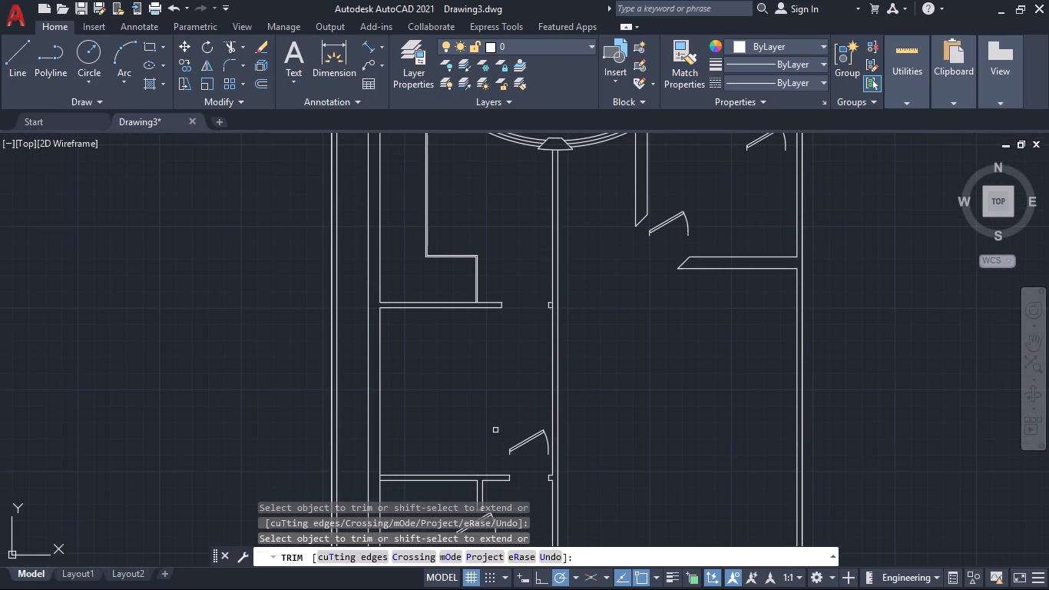
key(Escape)
key(c)
key(o)
key(Return)
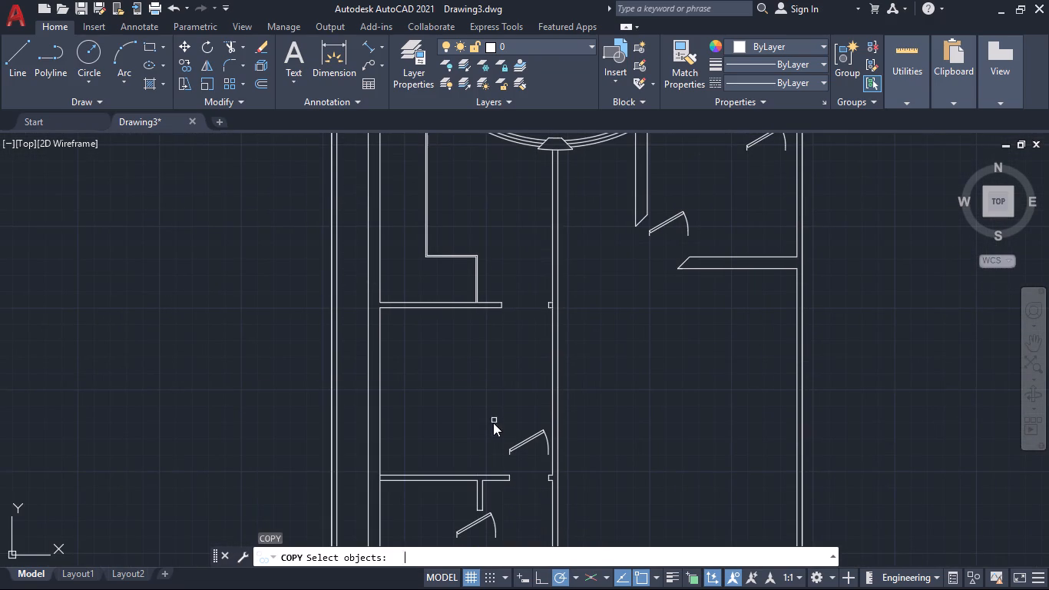
click(521, 449)
key(Return)
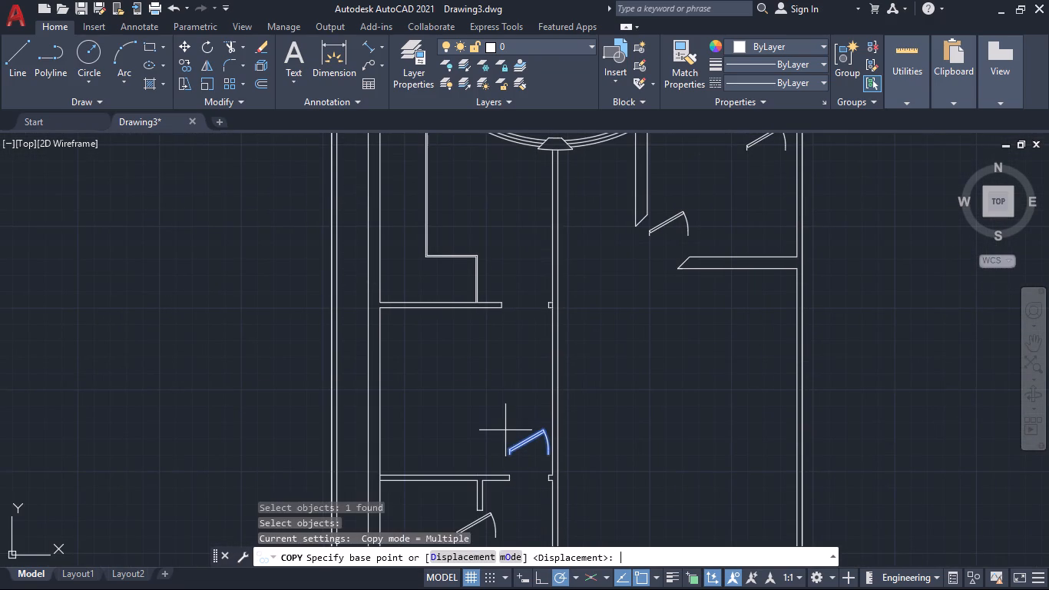
click(512, 450)
click(508, 273)
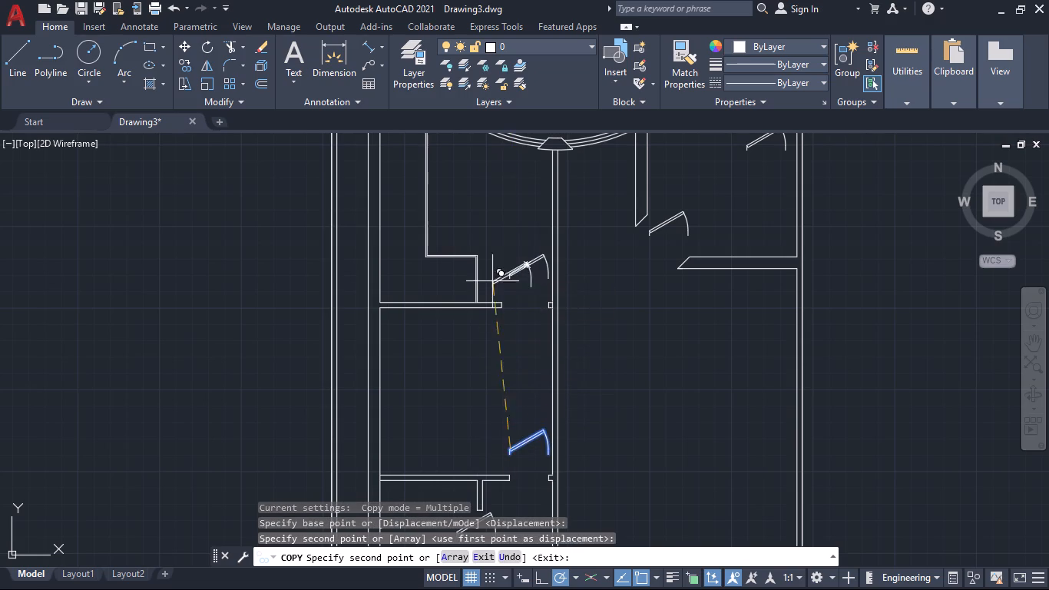
key(Escape)
Align the door copy to the rebuilt opening's jamb midpoints, hinge on the east jamb and latch end on the west, with scaling.
middle_drag(520, 343, 521, 342)
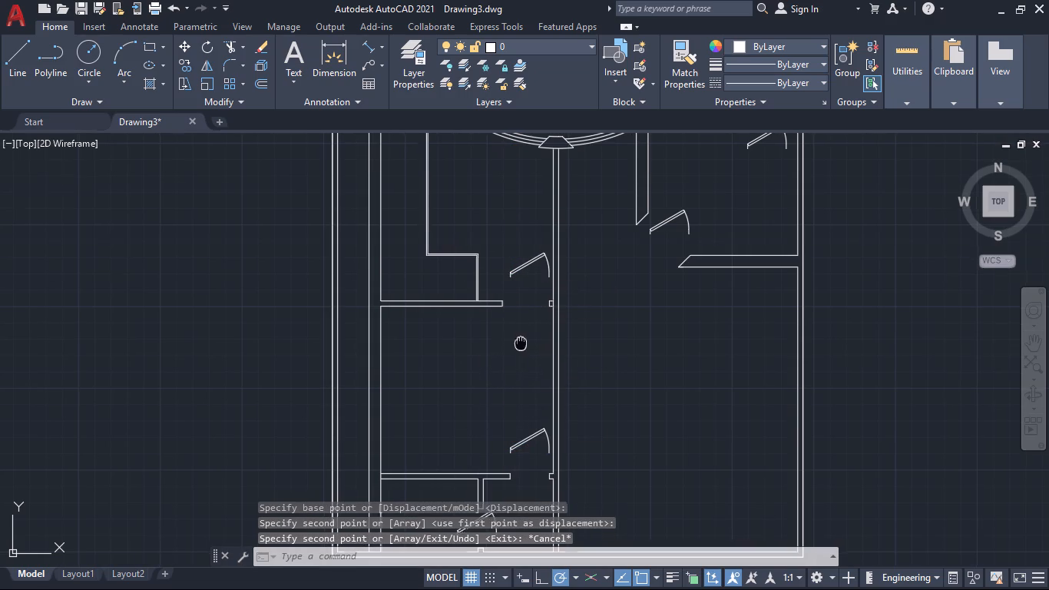
middle_drag(521, 342, 522, 403)
text(al)
key(Return)
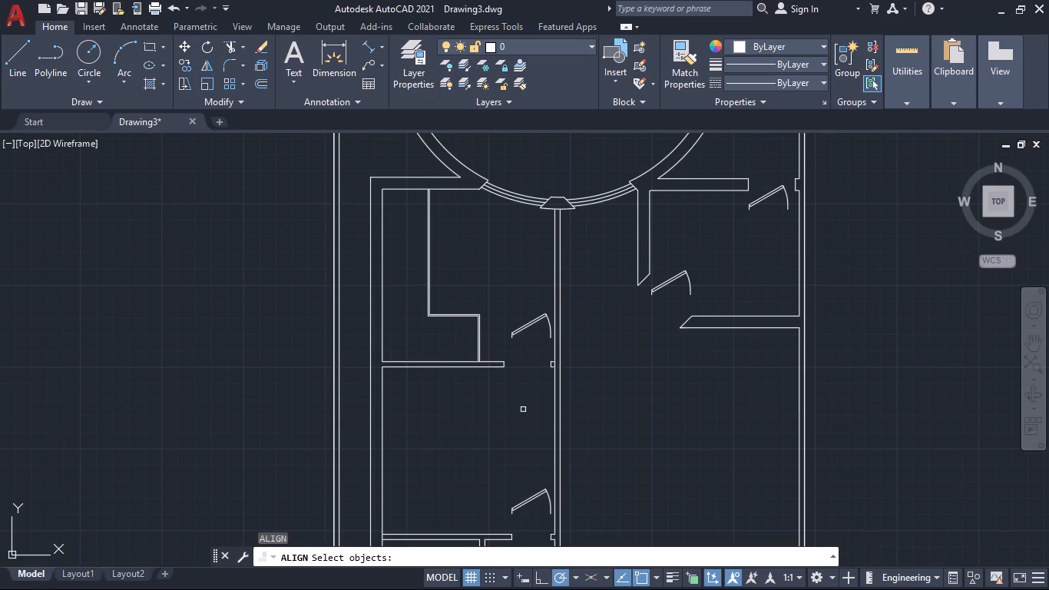
scroll(515, 366, up, 1)
click(531, 302)
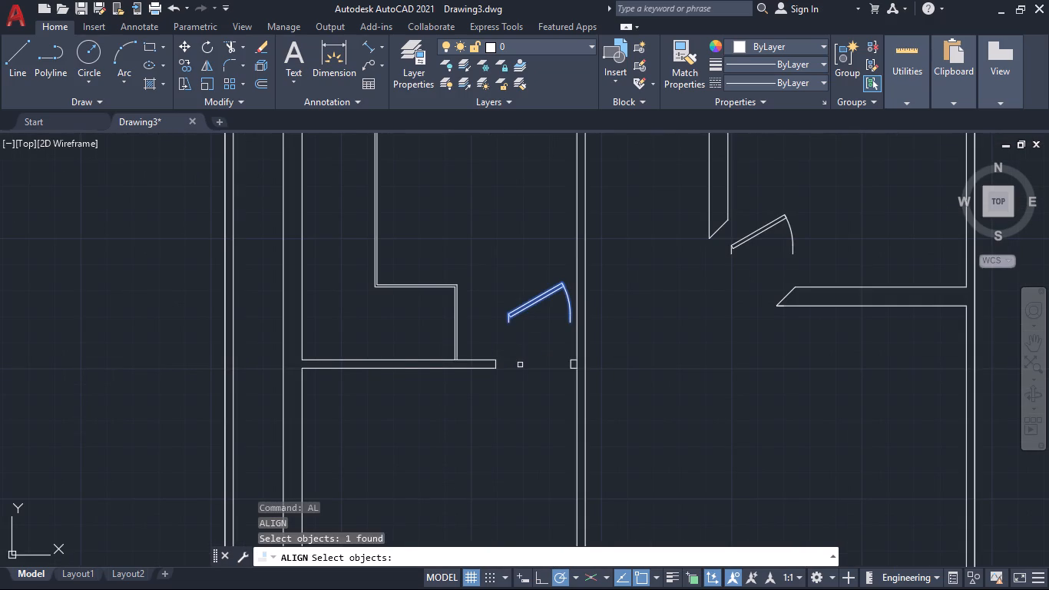
key(Return)
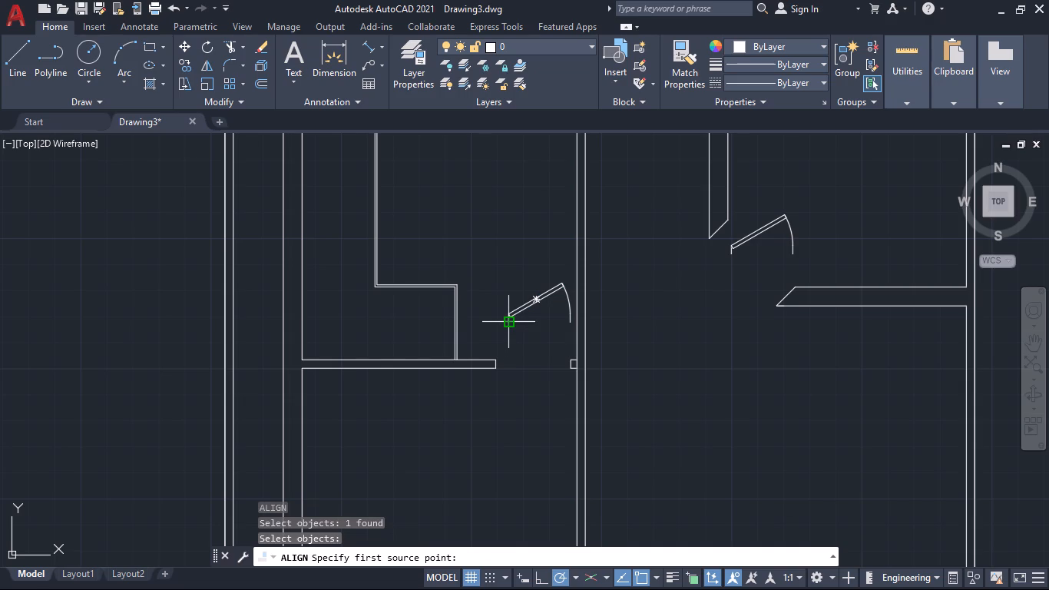
click(506, 323)
scroll(498, 366, up, 3)
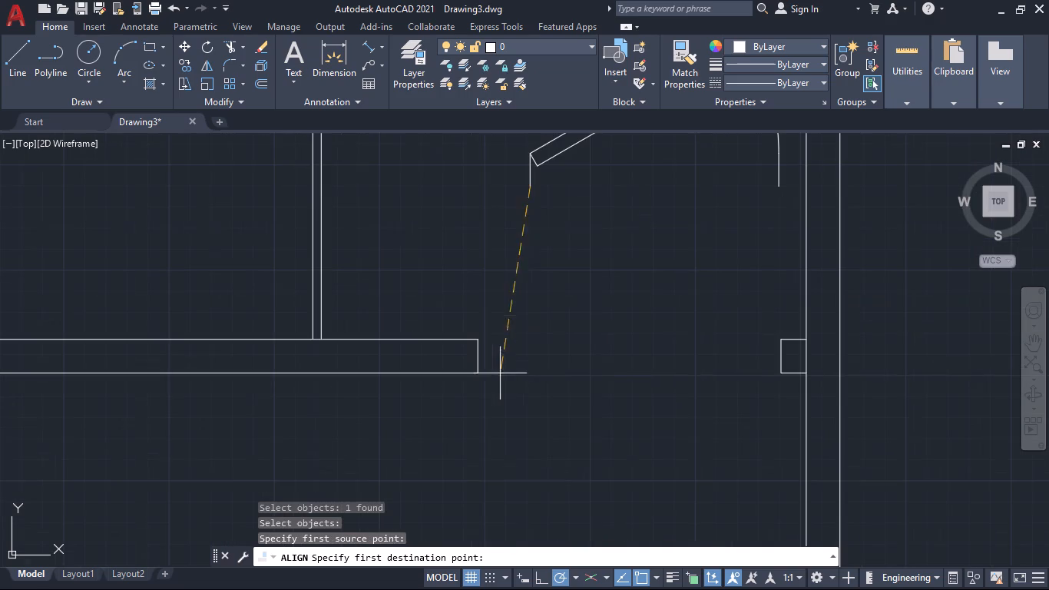
click(779, 360)
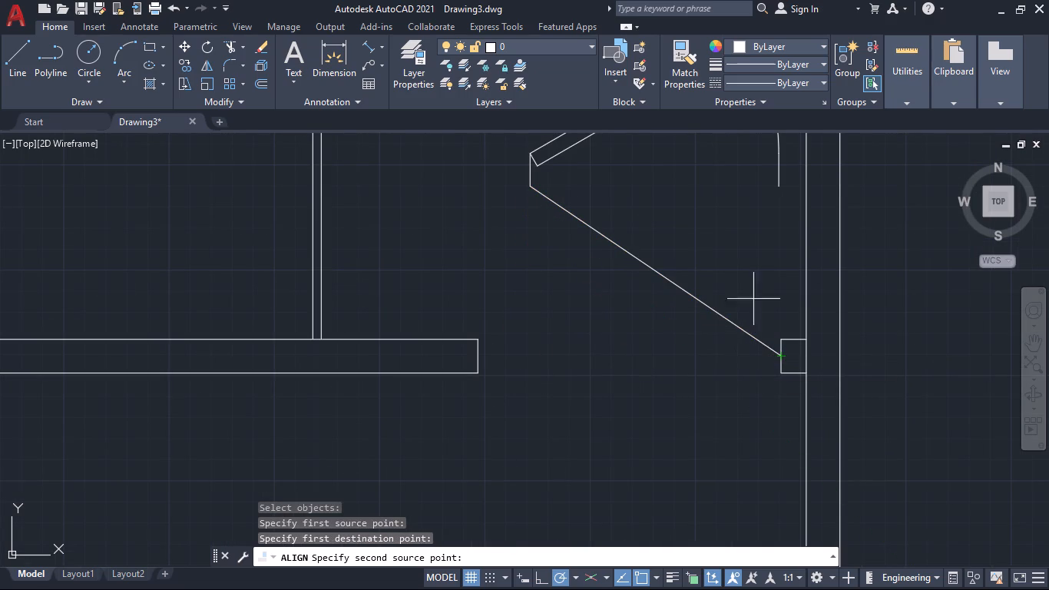
middle_drag(752, 271, 721, 370)
click(749, 283)
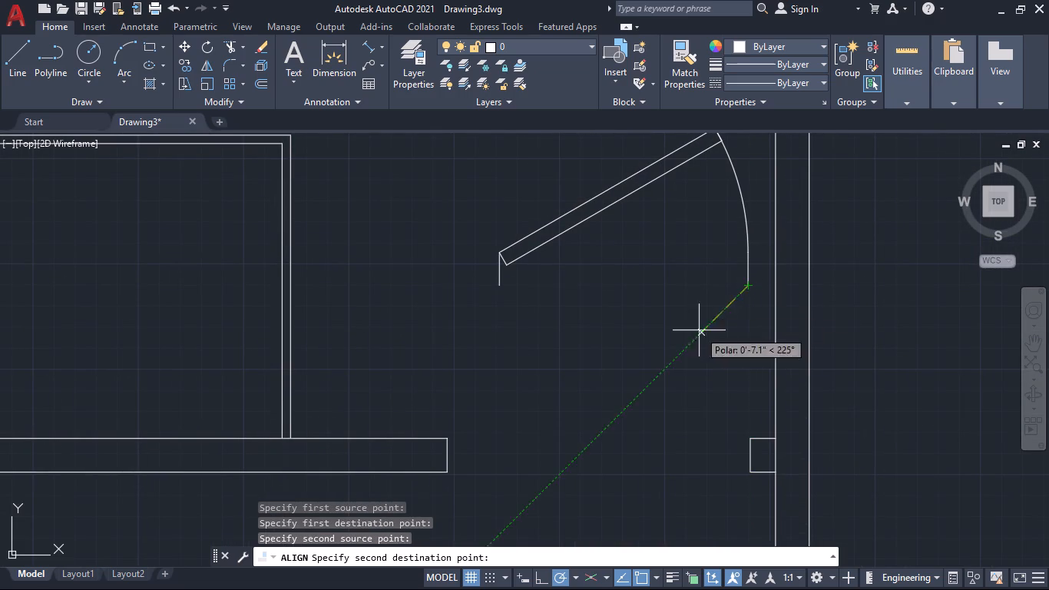
click(446, 456)
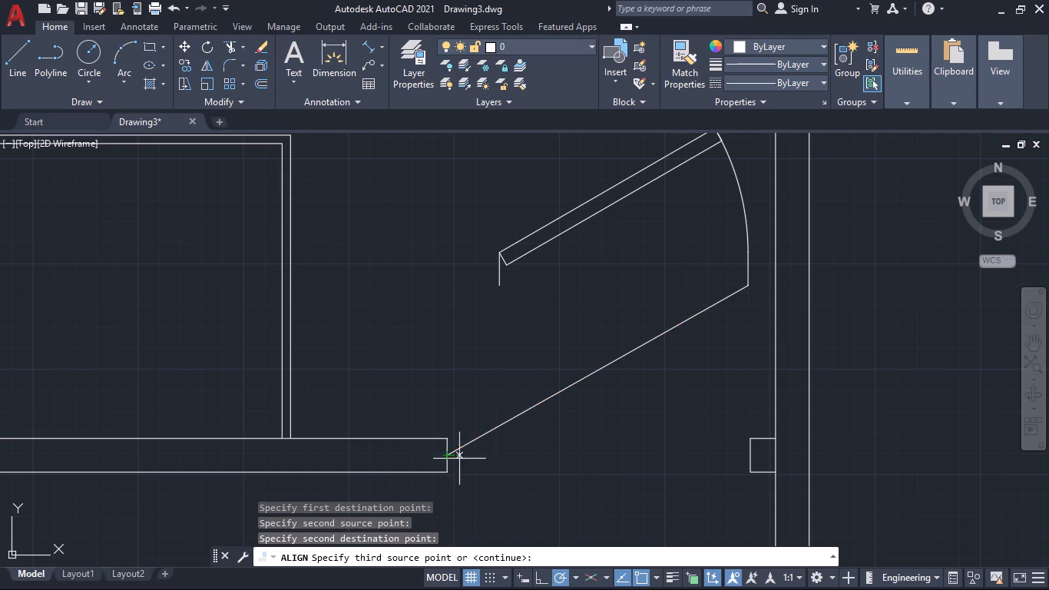
key(Return)
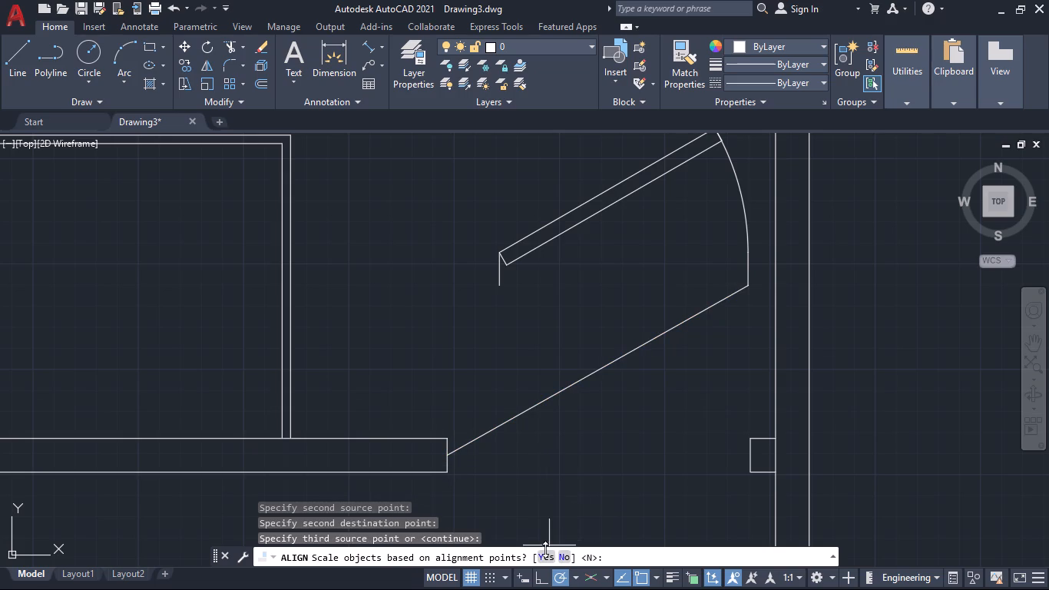
click(539, 555)
Flip this door so its leaf swings north, toward the stepped partition.
scroll(581, 476, down, 3)
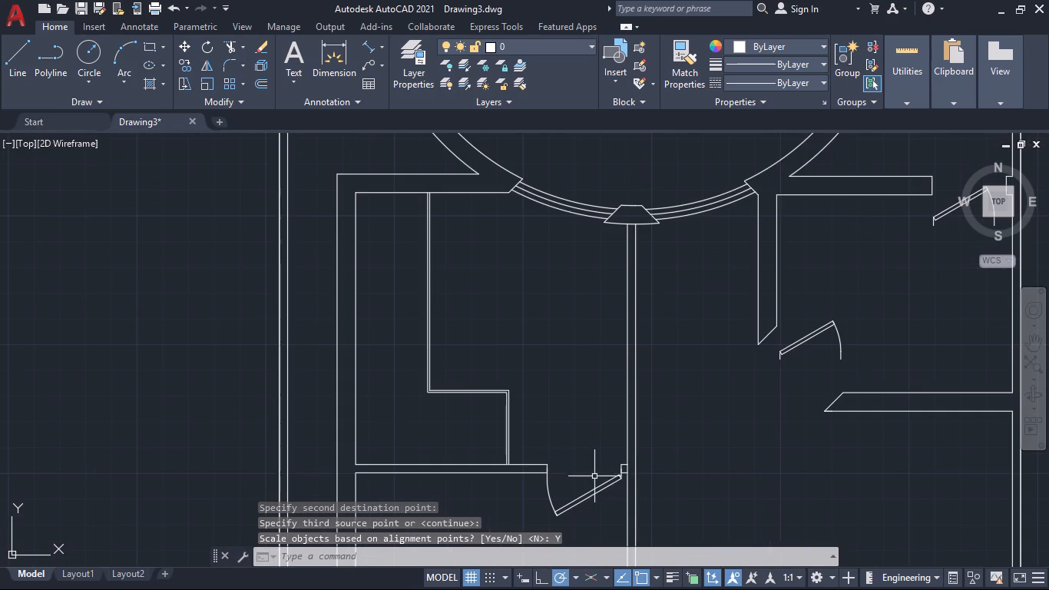
click(594, 489)
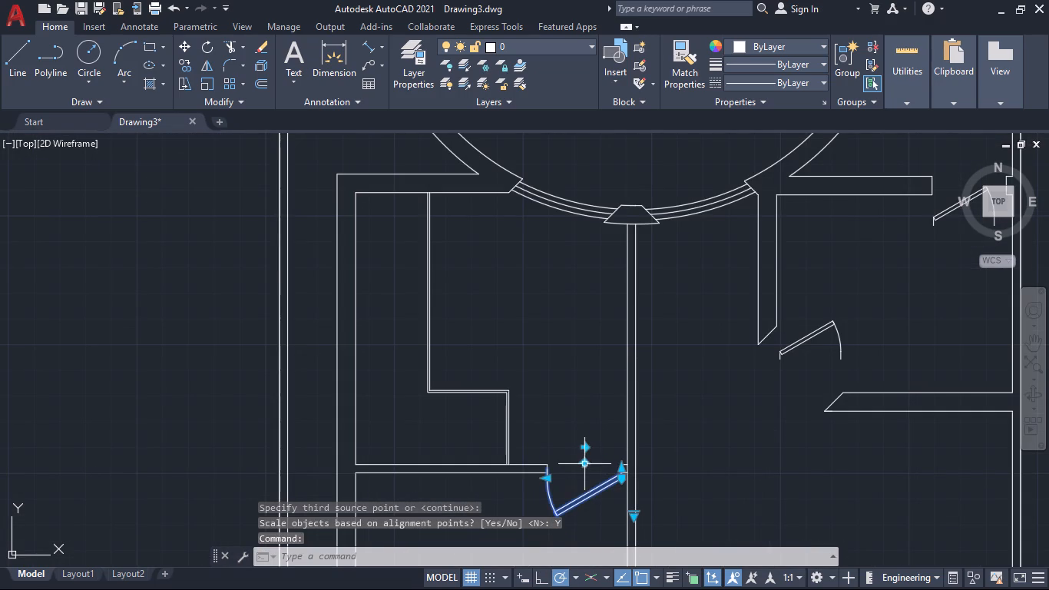
click(585, 466)
key(Escape)
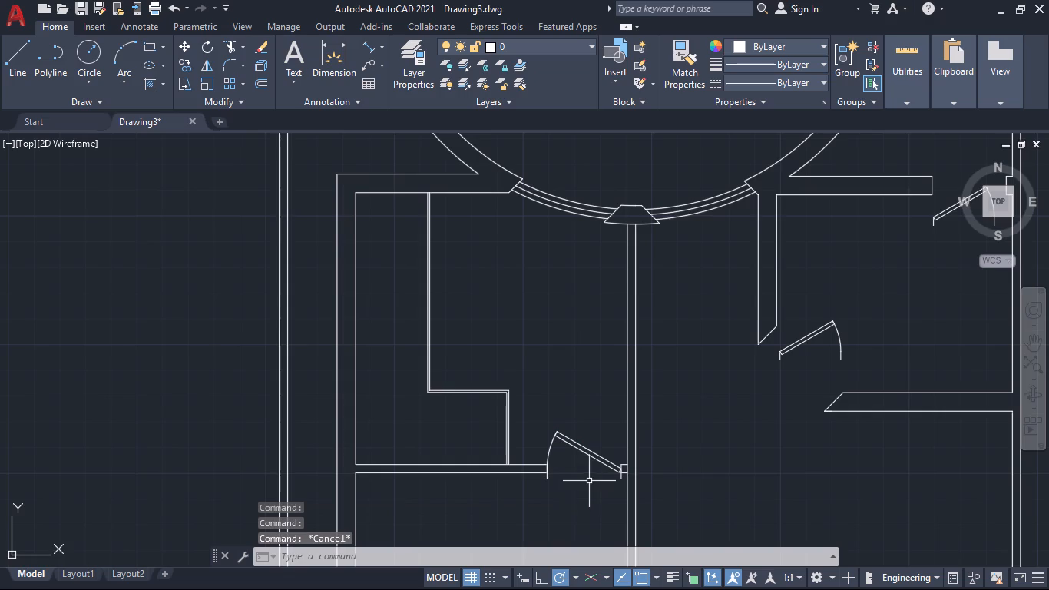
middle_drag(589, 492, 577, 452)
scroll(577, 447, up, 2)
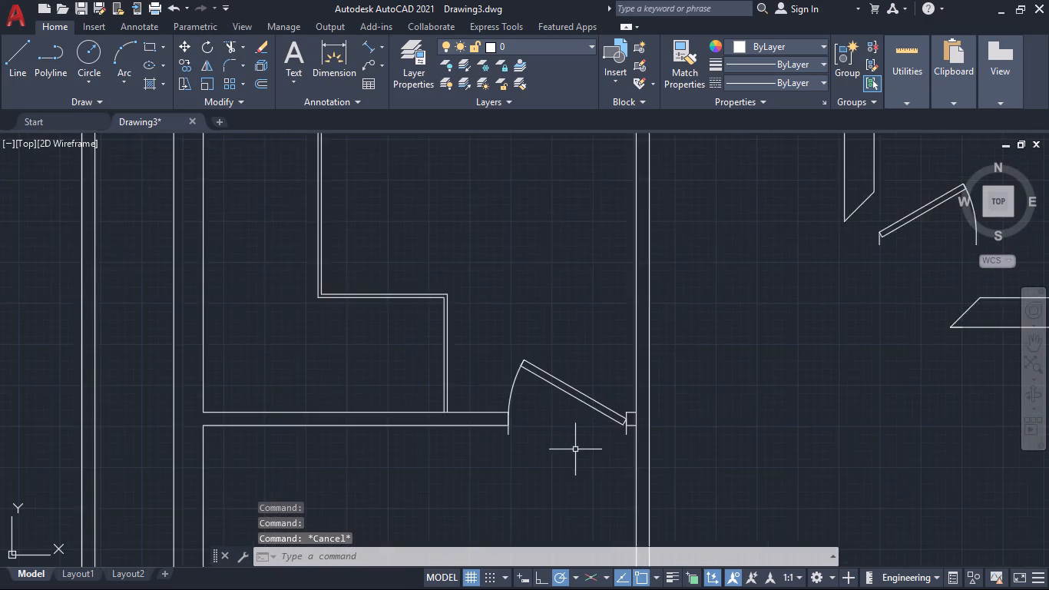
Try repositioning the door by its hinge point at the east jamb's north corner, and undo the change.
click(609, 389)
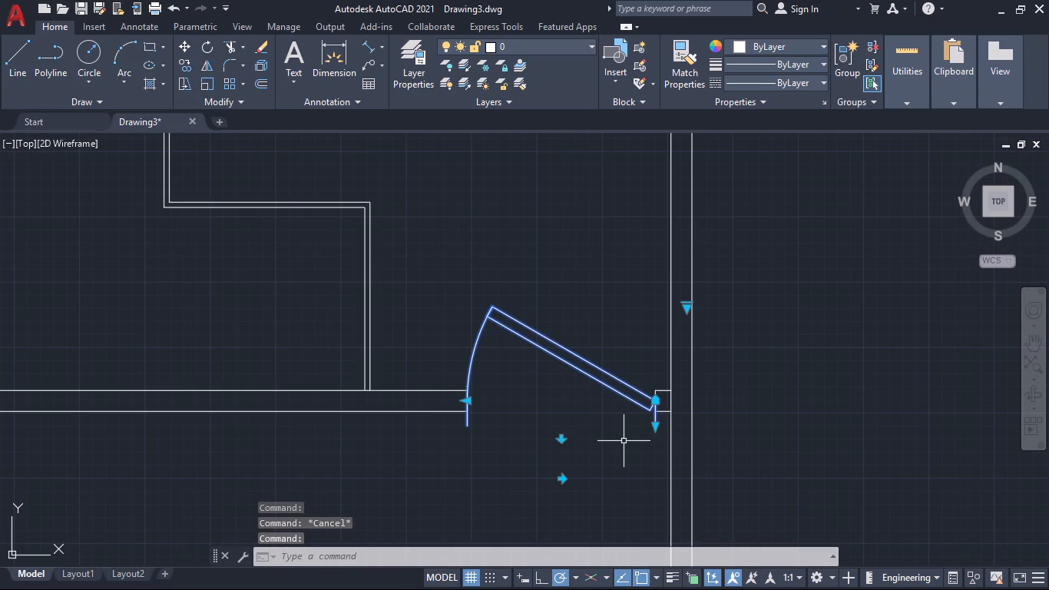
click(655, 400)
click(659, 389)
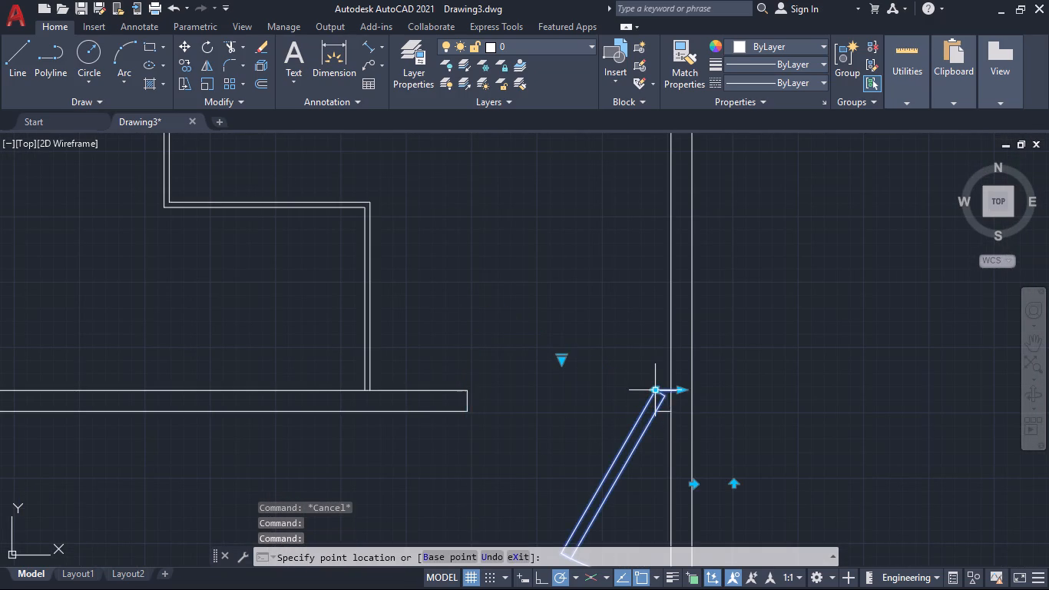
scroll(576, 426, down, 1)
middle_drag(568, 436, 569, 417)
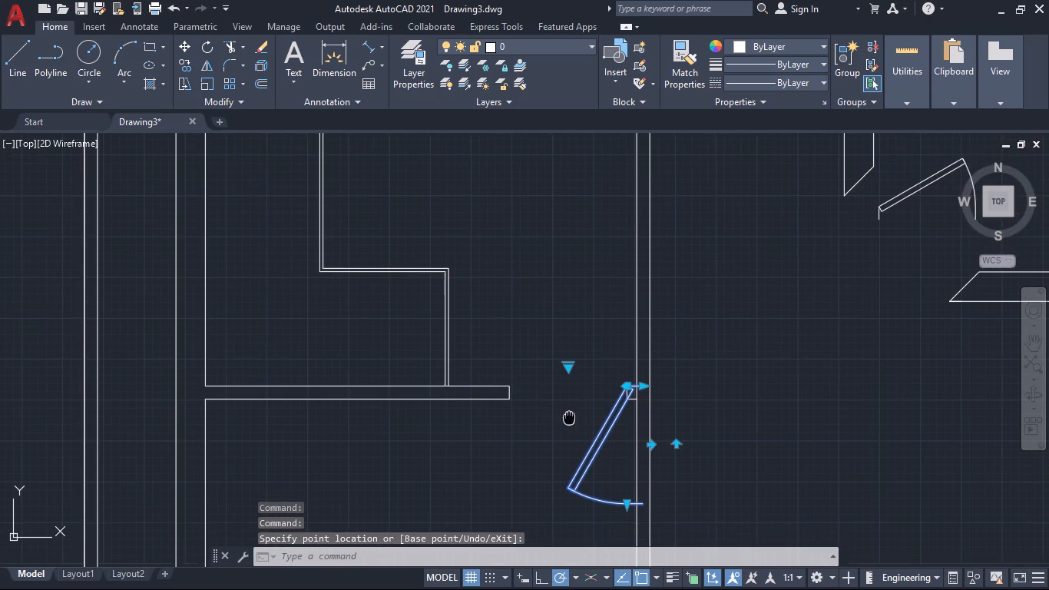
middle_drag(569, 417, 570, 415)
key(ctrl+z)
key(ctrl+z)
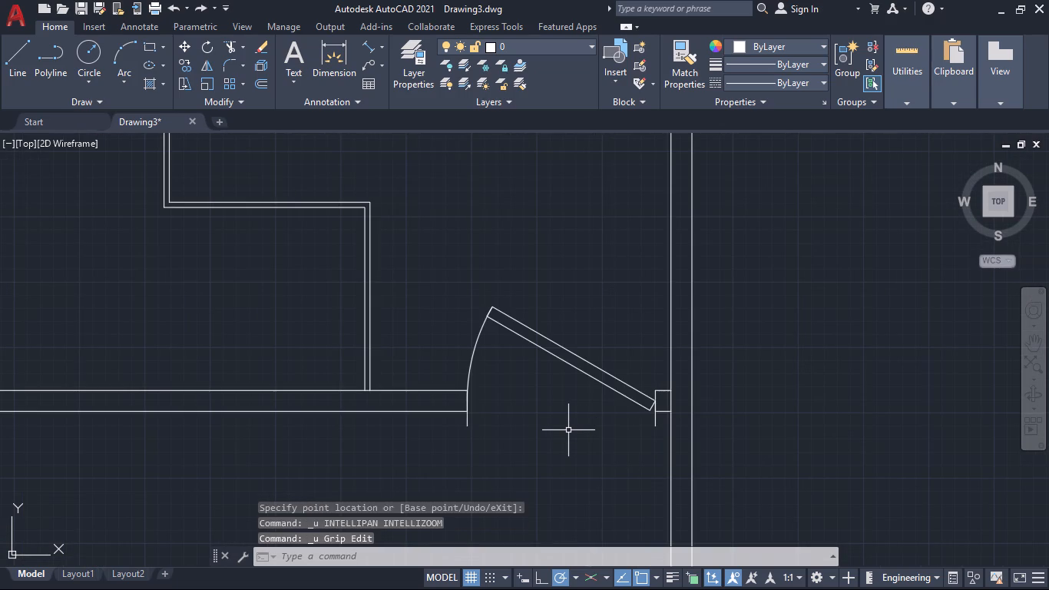
Move the door beside the stepped partition north so its hinge-side south end meets the east jamb's midpoint.
click(657, 427)
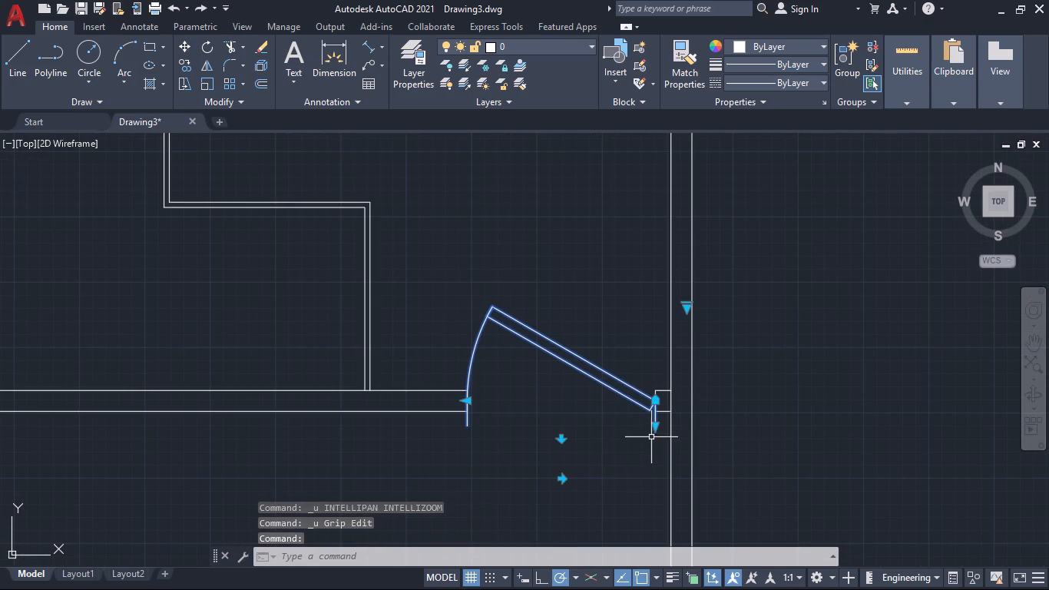
key(m)
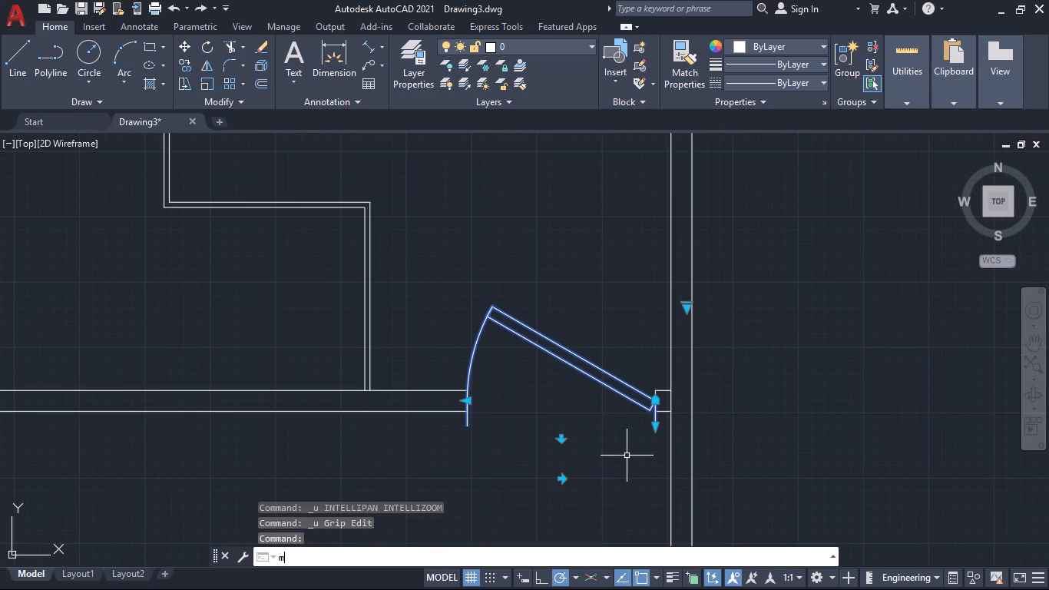
key(Return)
scroll(647, 427, up, 1)
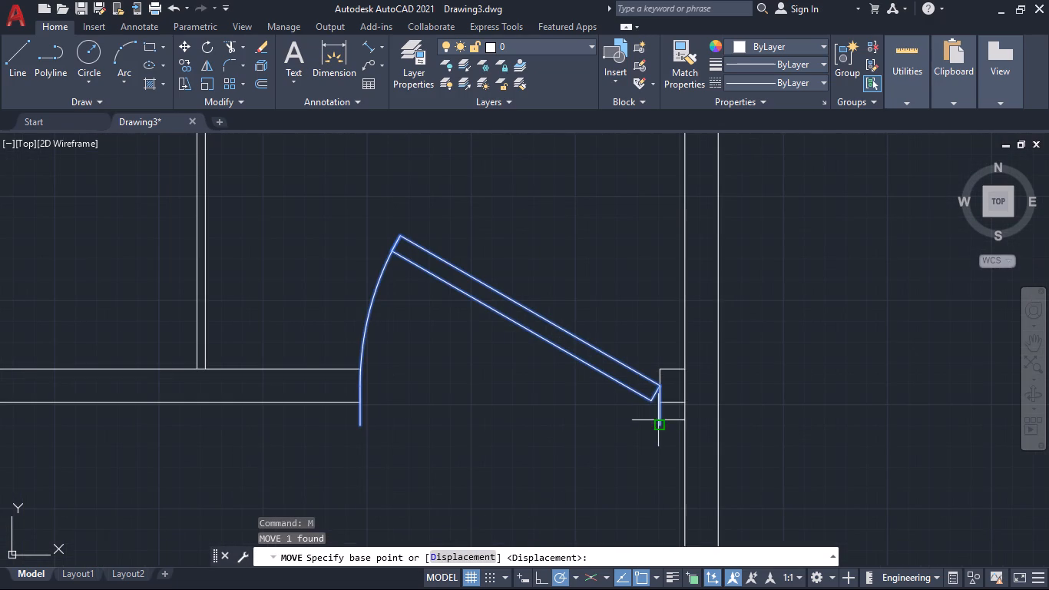
click(664, 423)
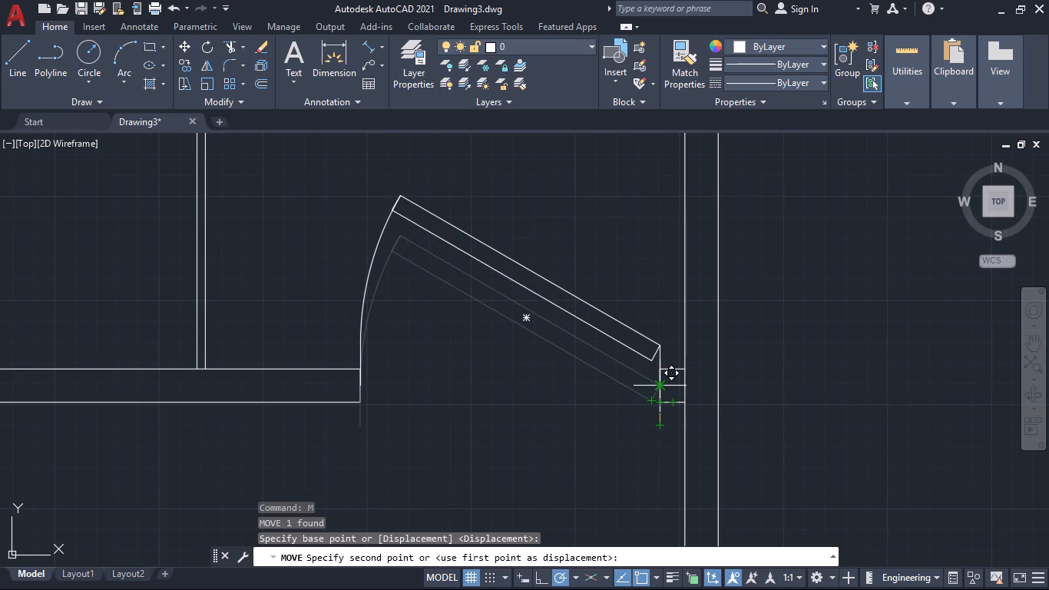
click(663, 385)
scroll(662, 436, down, 4)
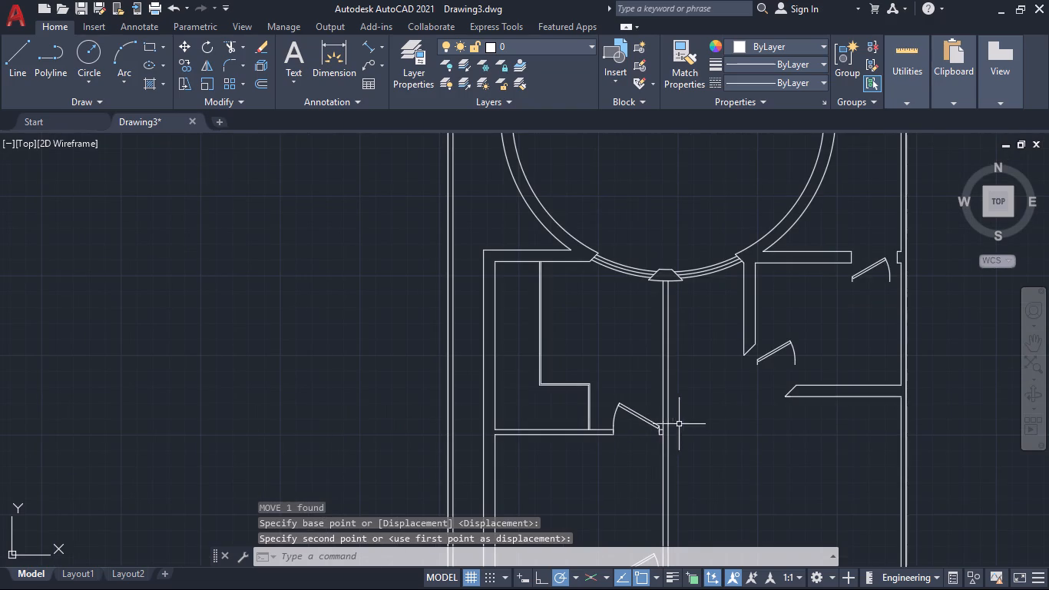
Align the door southeast of the circular room to the opening's jamb midpoints, hinge on the east jamb and latch end on the west, with scaling.
middle_drag(744, 408, 779, 589)
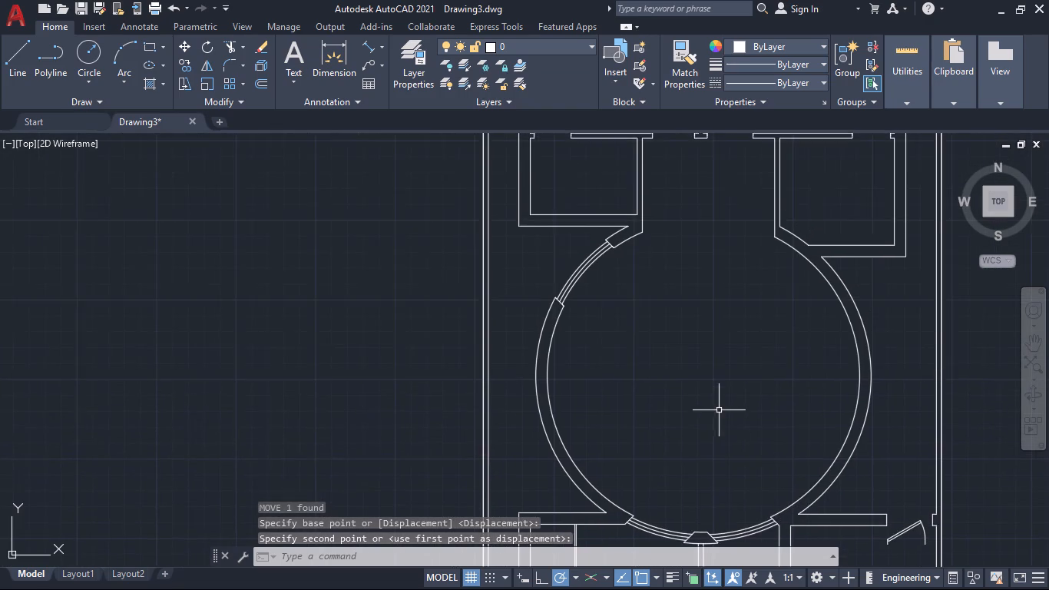
scroll(716, 400, down, 1)
scroll(680, 247, up, 2)
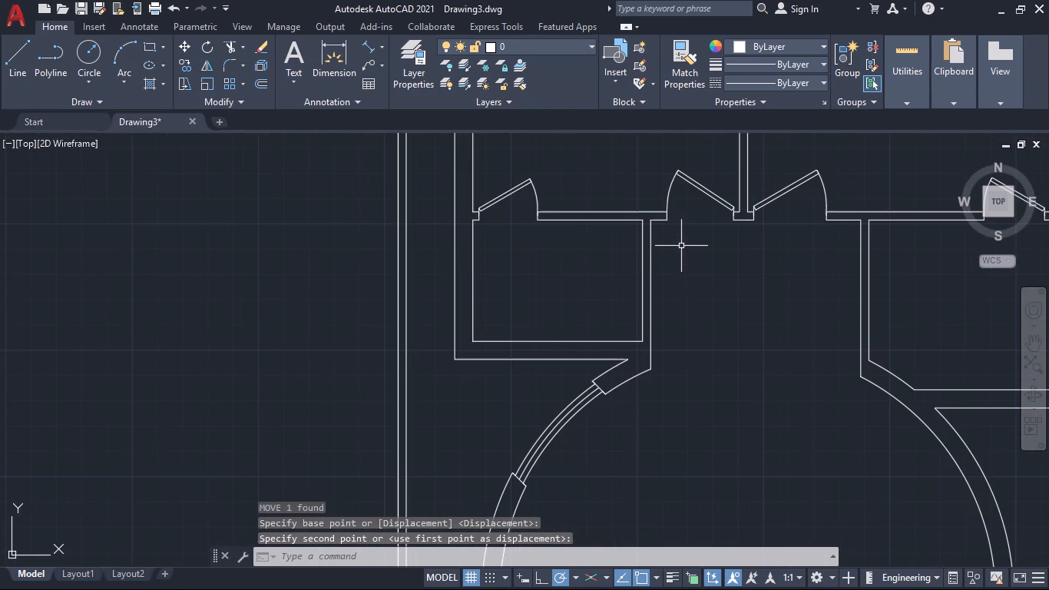
scroll(705, 267, down, 1)
middle_drag(740, 431, 599, 234)
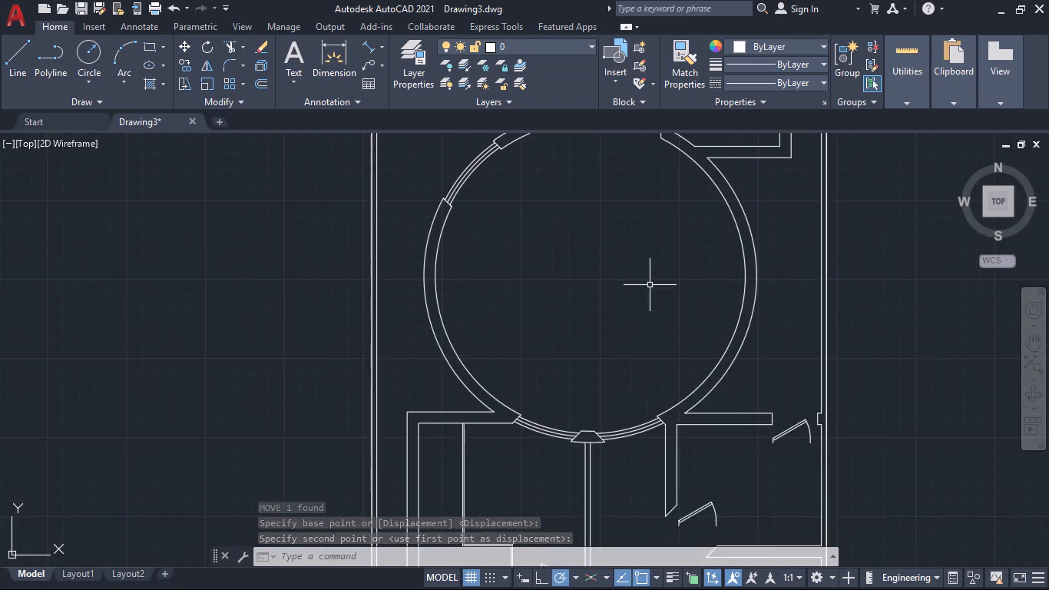
scroll(680, 334, down, 1)
middle_drag(716, 379, 697, 313)
scroll(730, 343, up, 2)
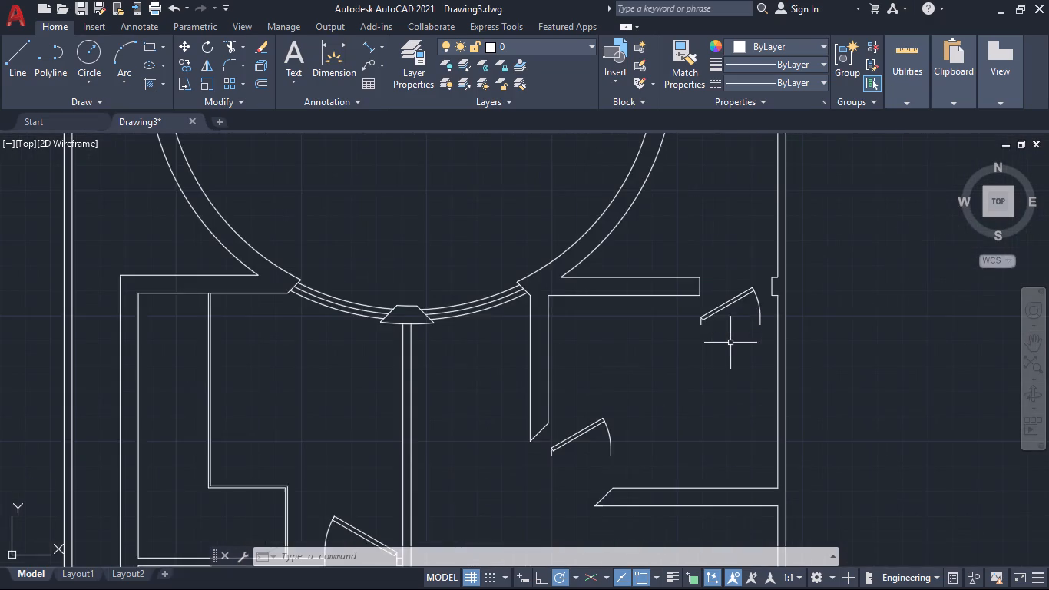
middle_drag(730, 338, 681, 436)
click(693, 428)
click(675, 364)
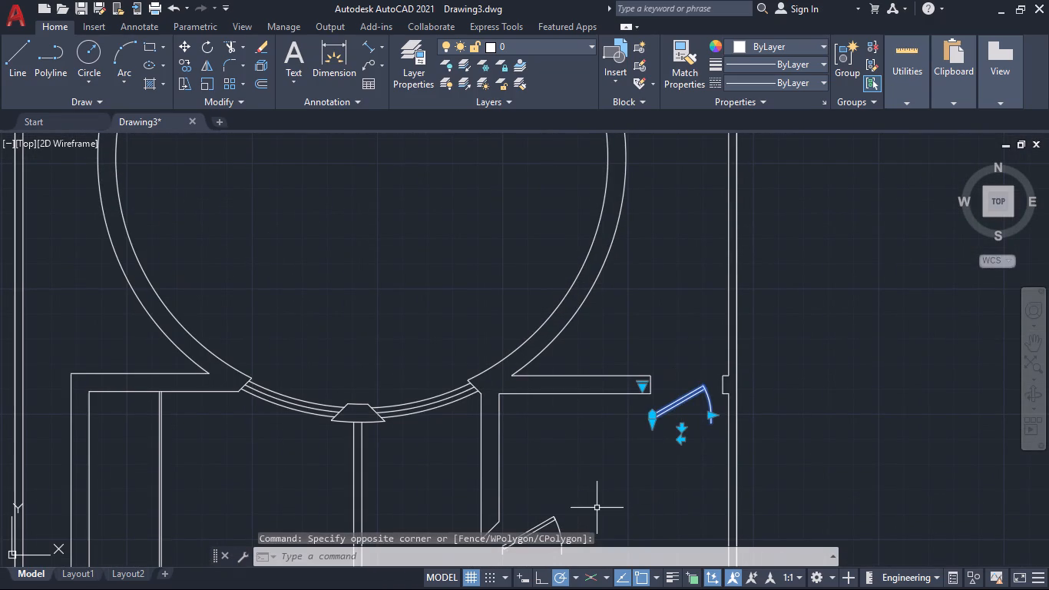
text(al)
key(Return)
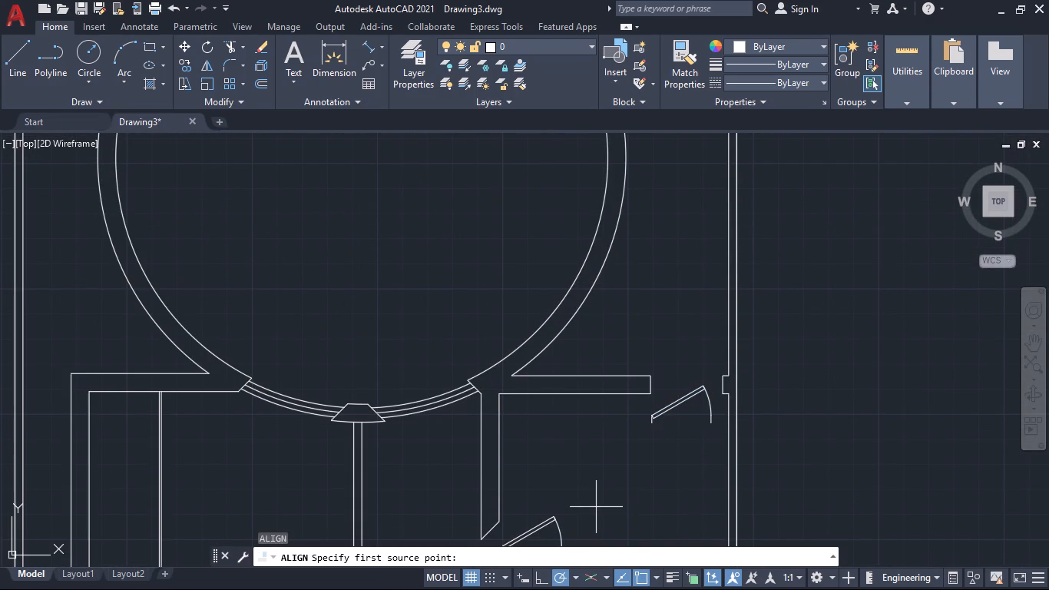
scroll(614, 493, up, 2)
scroll(710, 449, down, 1)
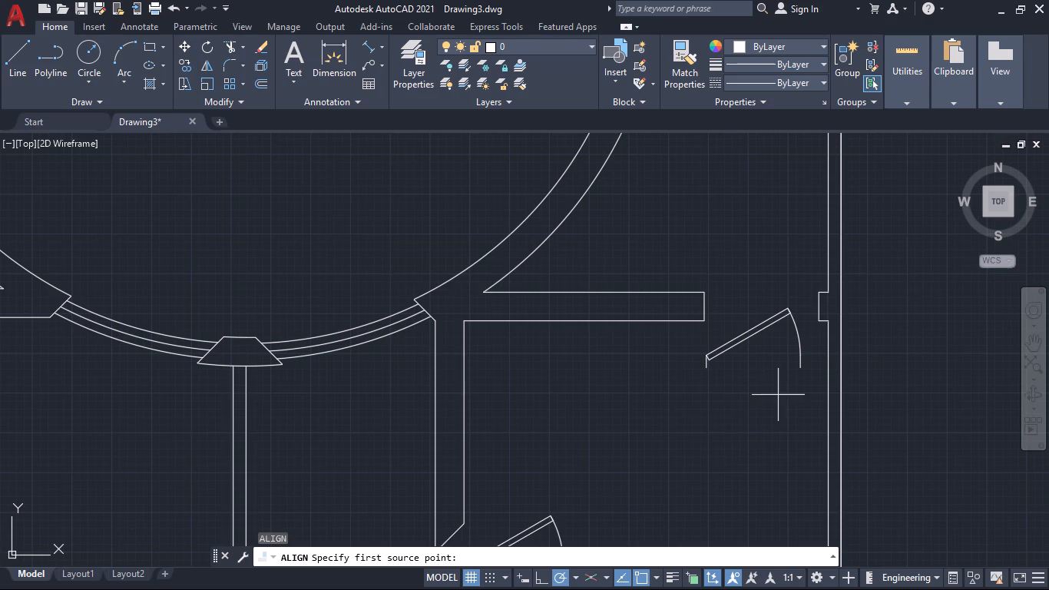
click(707, 361)
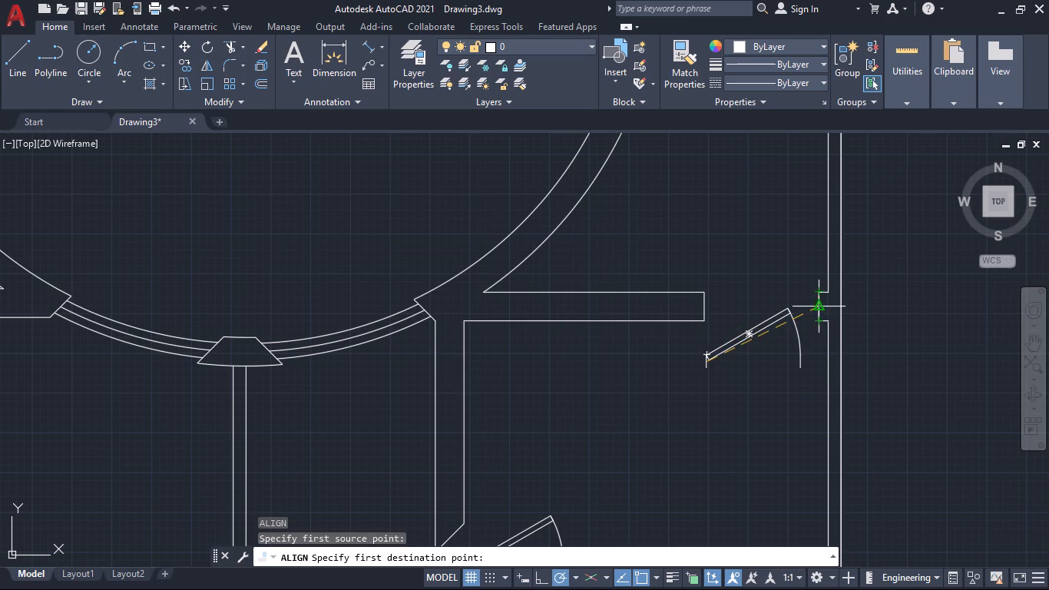
click(820, 307)
click(802, 366)
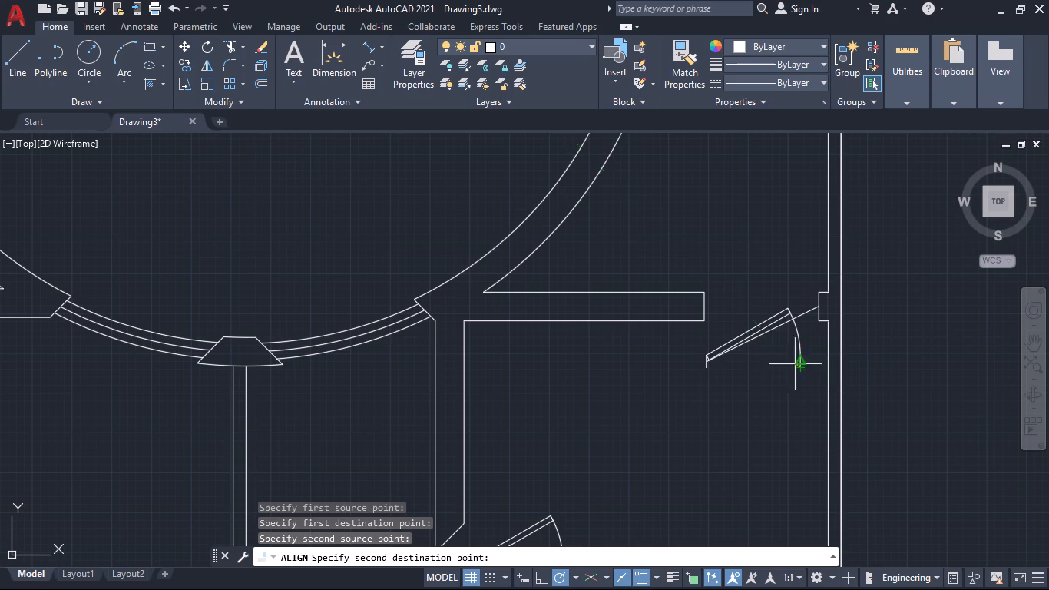
click(707, 305)
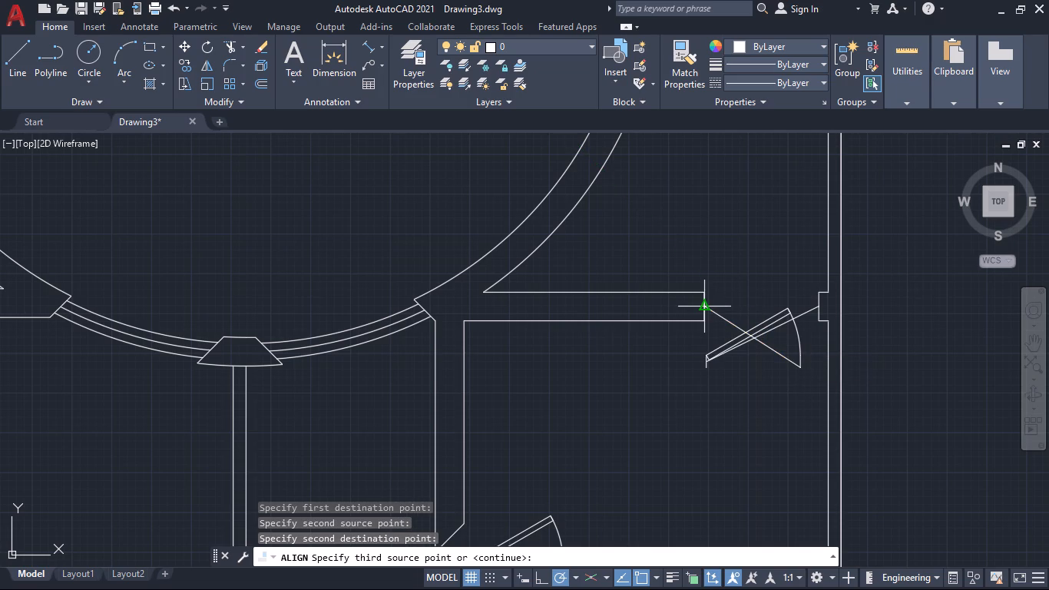
key(Return)
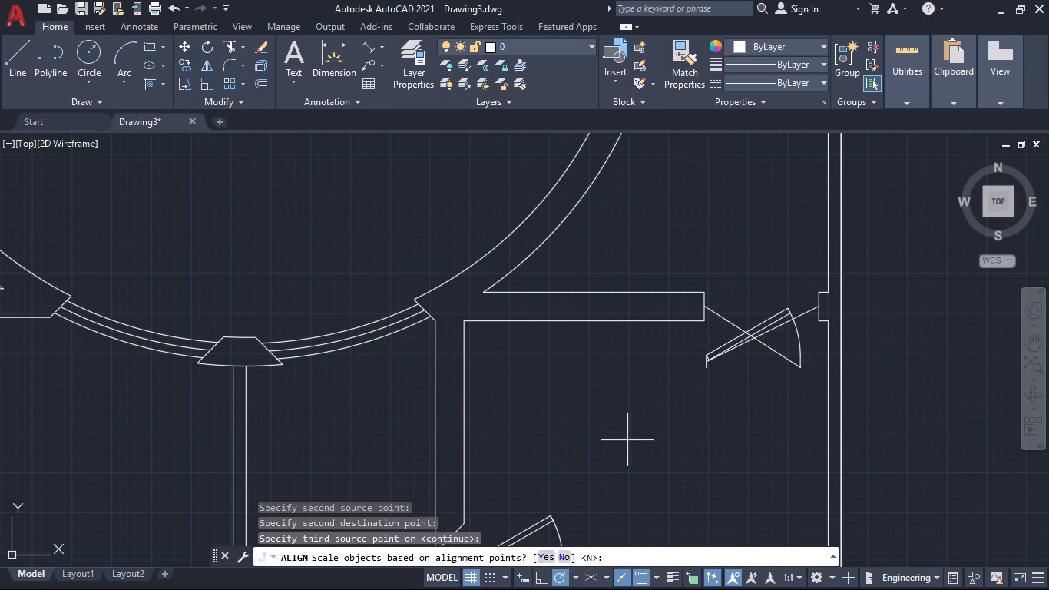
click(543, 557)
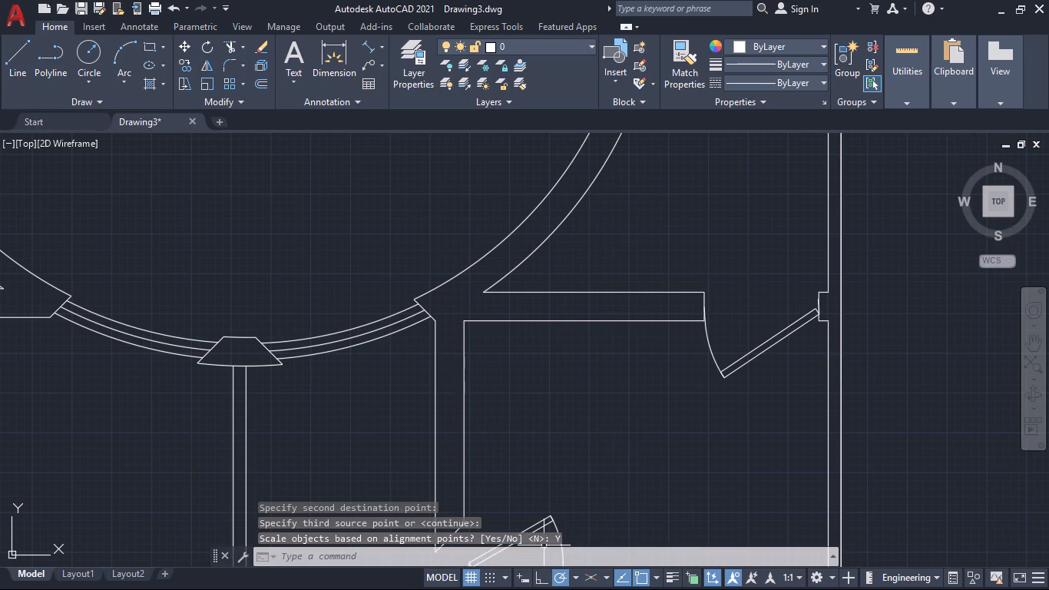
Flip this door so its leaf swings north of the wall.
click(754, 351)
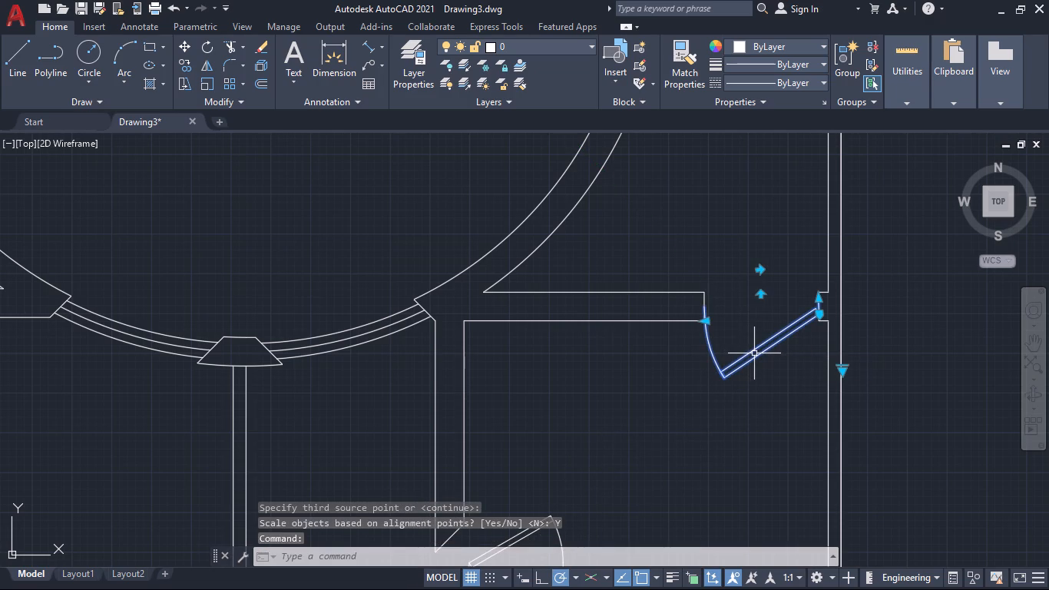
click(759, 296)
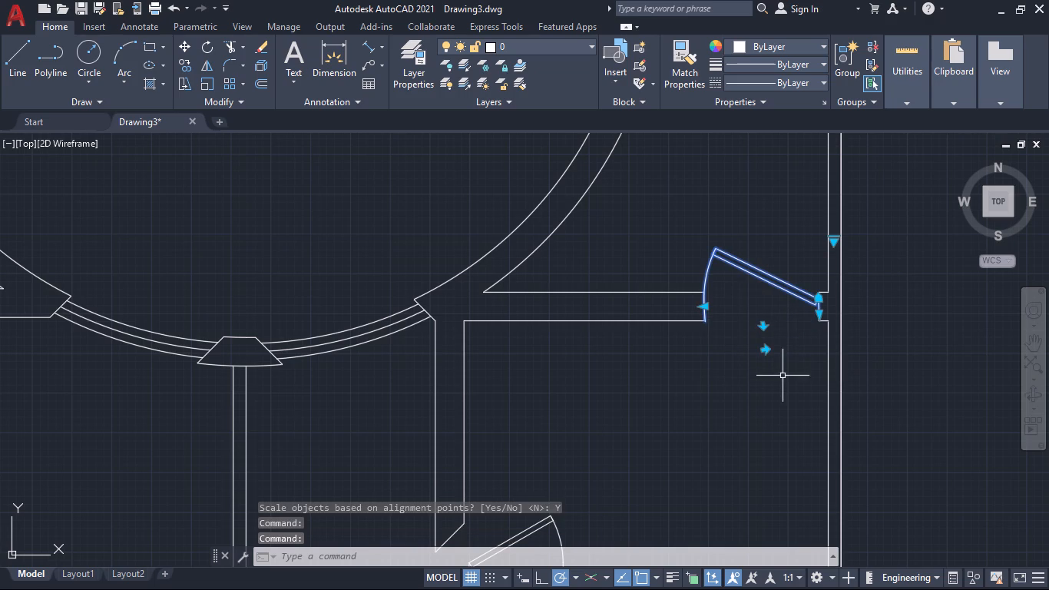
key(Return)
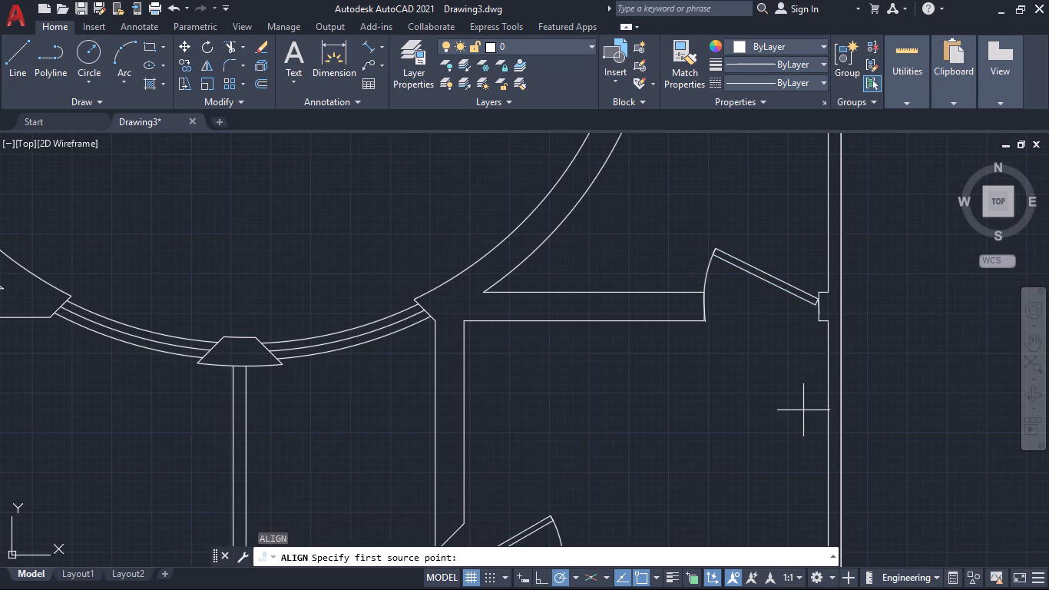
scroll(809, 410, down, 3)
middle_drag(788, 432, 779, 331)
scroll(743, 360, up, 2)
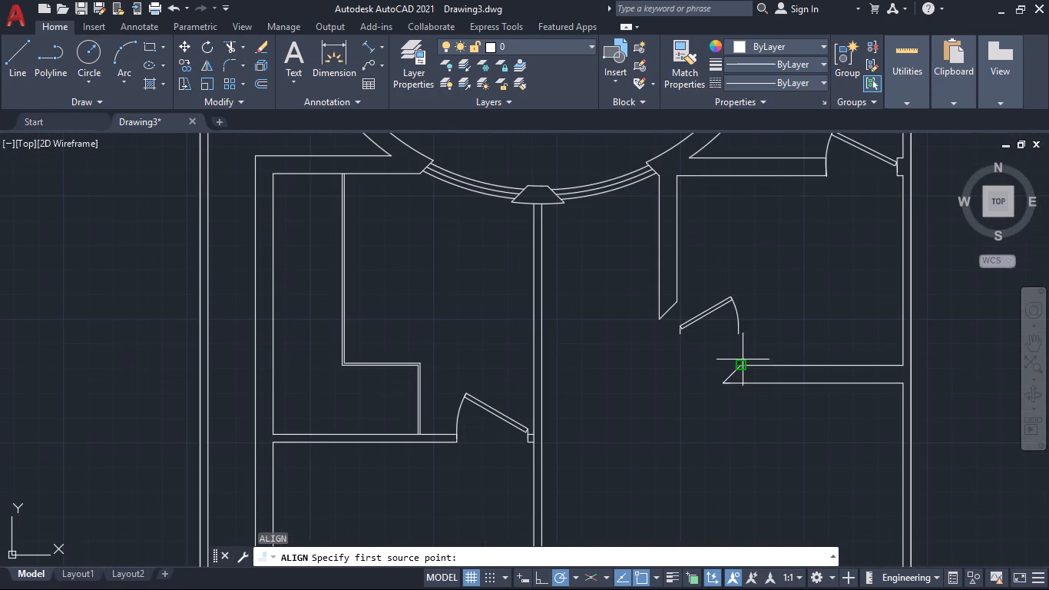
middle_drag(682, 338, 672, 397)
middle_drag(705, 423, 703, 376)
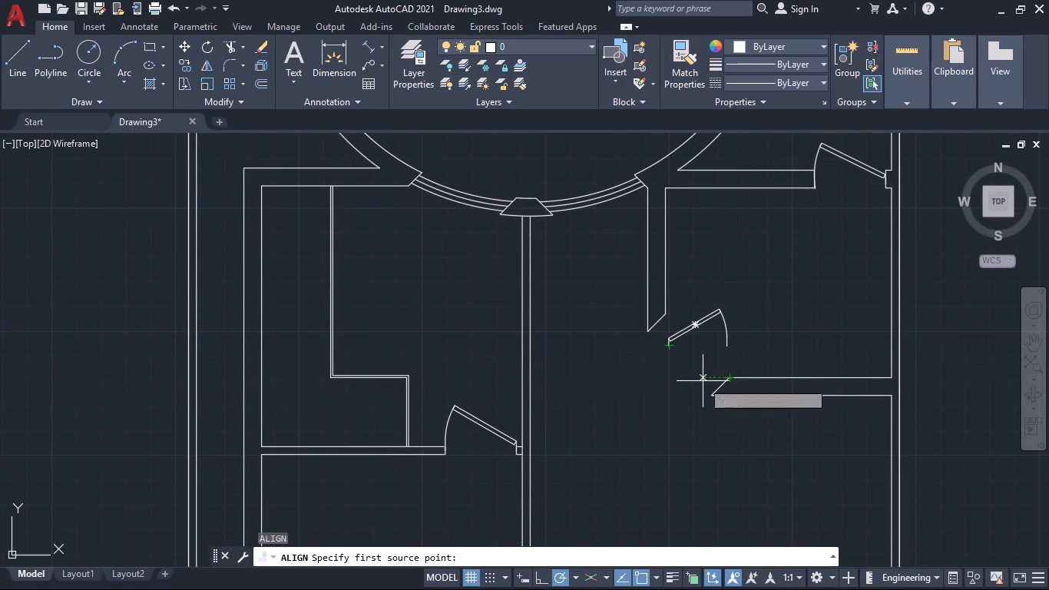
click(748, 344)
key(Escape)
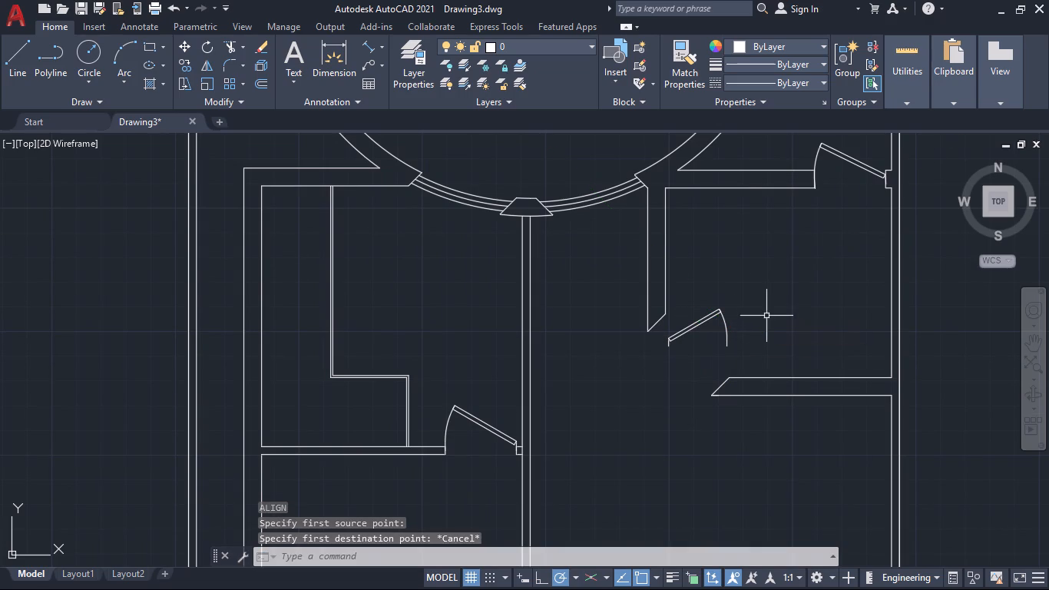
Align the door to the diagonal opening, hinge at the north wall's angled-end midpoint and latch end at the south wall's, with scaling.
click(741, 350)
click(696, 307)
key(space)
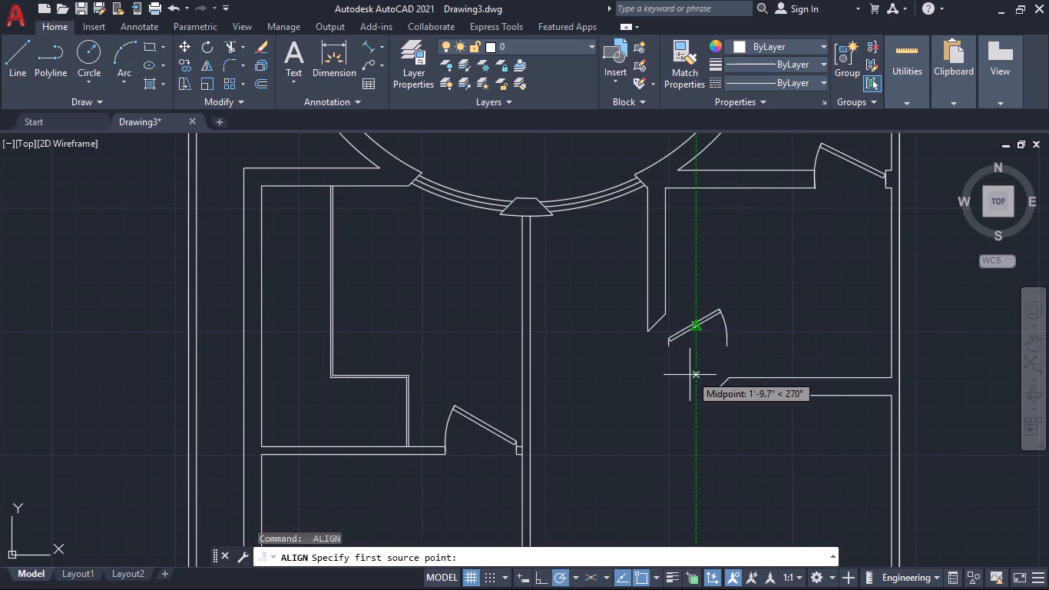
scroll(687, 375, up, 2)
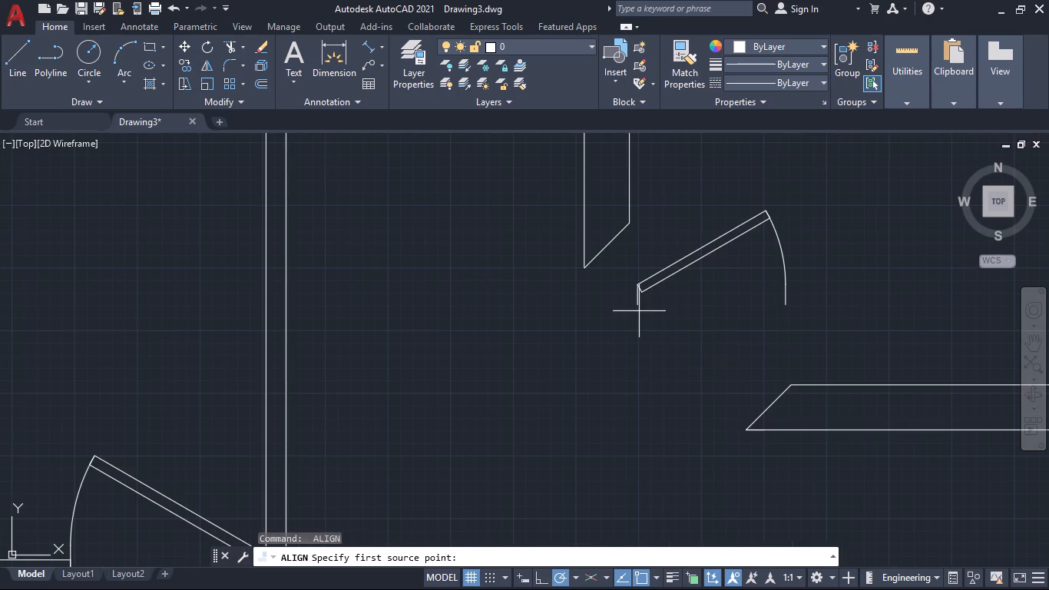
click(635, 301)
click(612, 241)
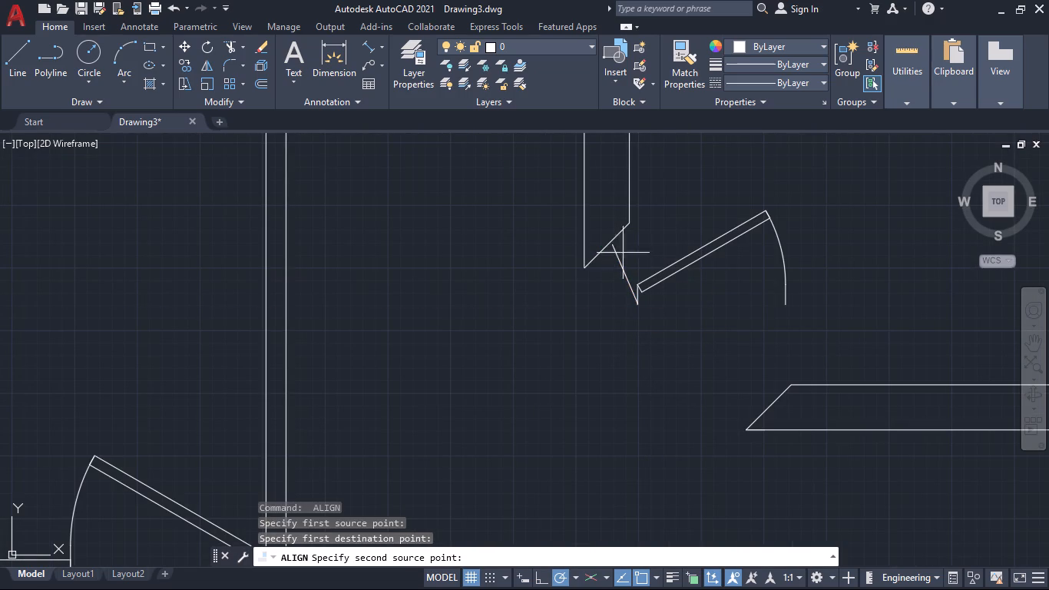
click(786, 302)
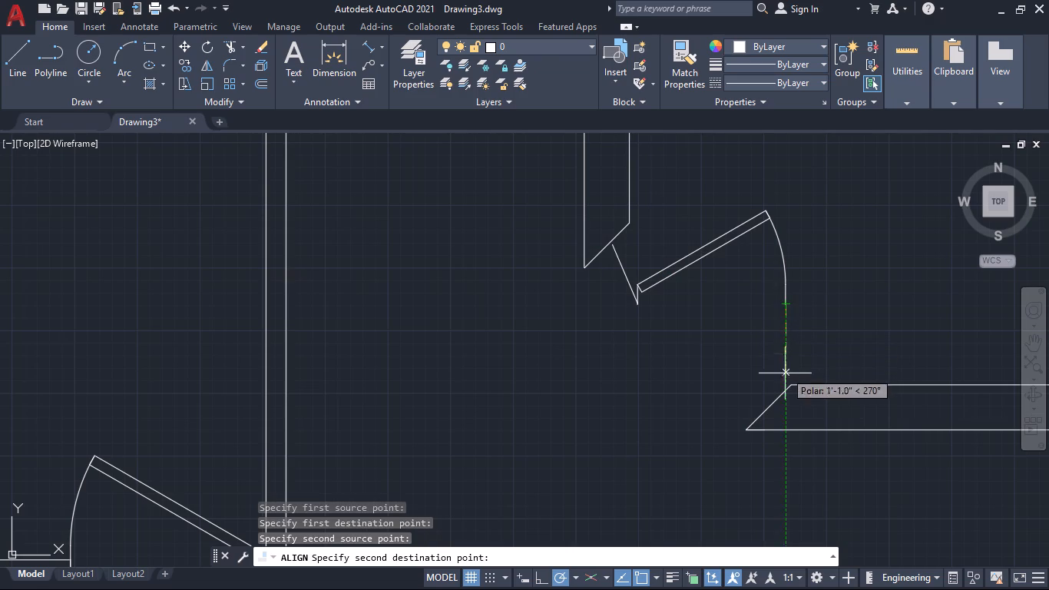
click(771, 408)
scroll(839, 371, down, 2)
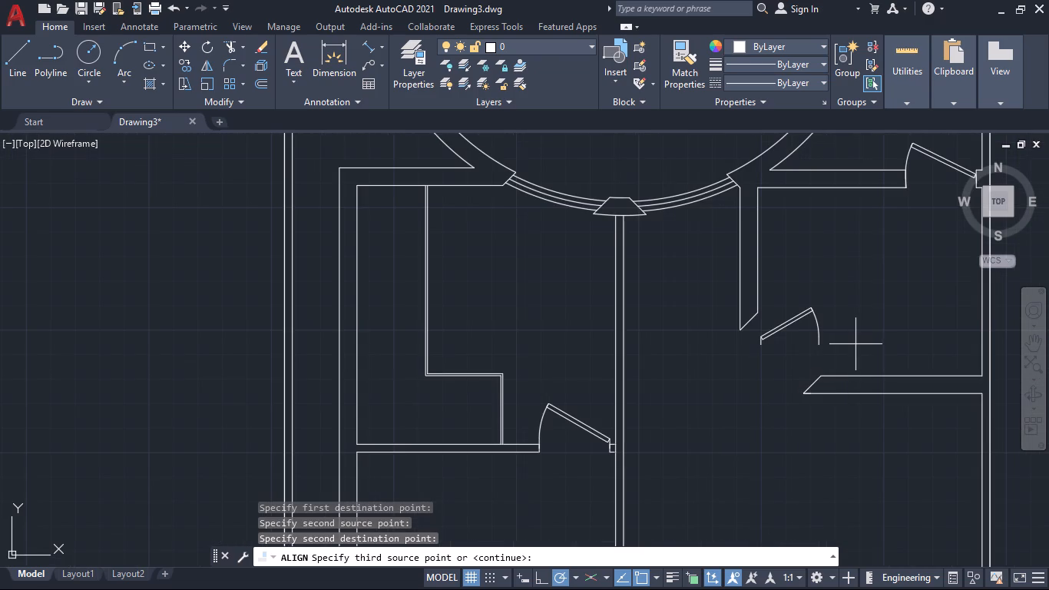
key(Return)
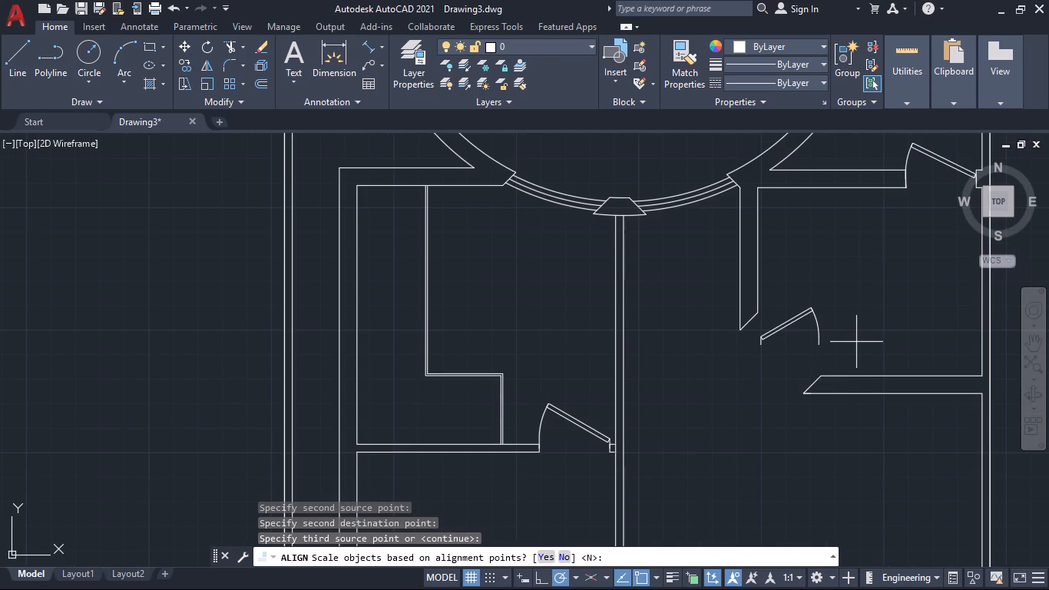
click(548, 559)
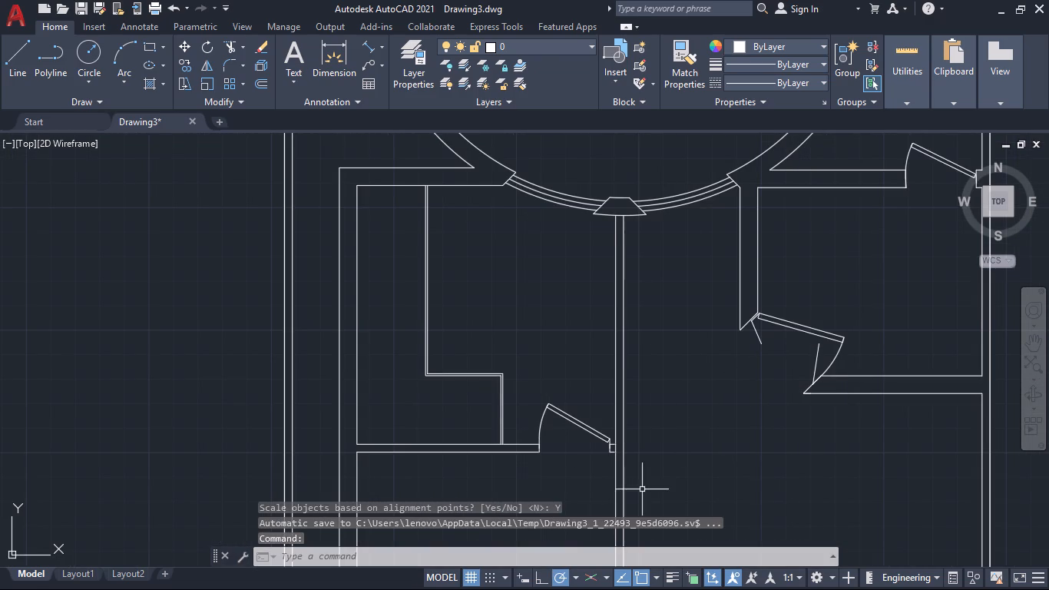
middle_drag(733, 450, 692, 515)
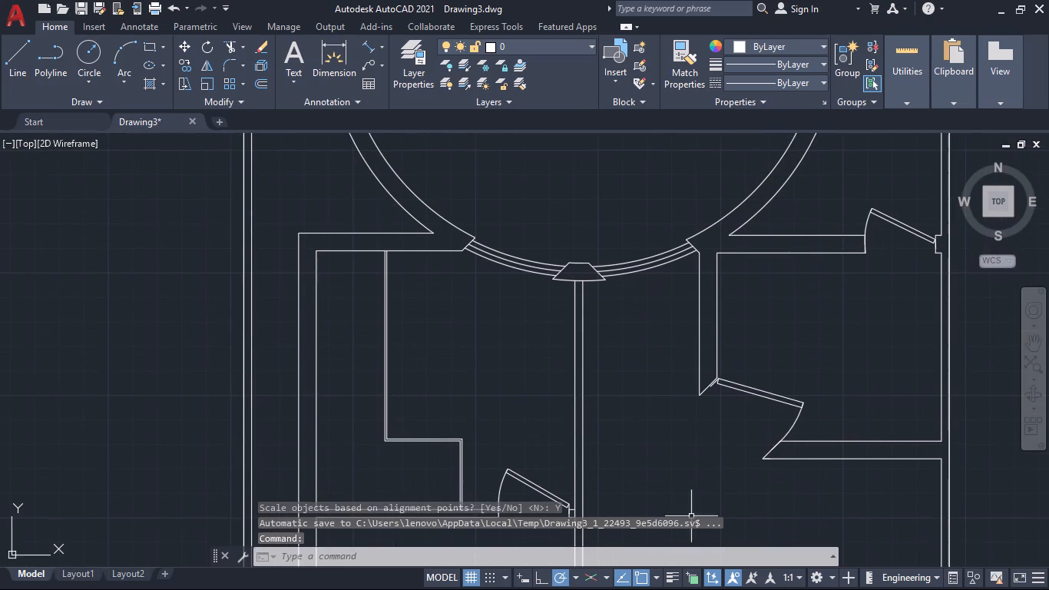
Trim the angled end of the wall south of the diagonal opening, and extend both wall faces west to the central double wall.
middle_drag(693, 505, 678, 446)
scroll(694, 444, down, 3)
middle_drag(711, 467, 615, 428)
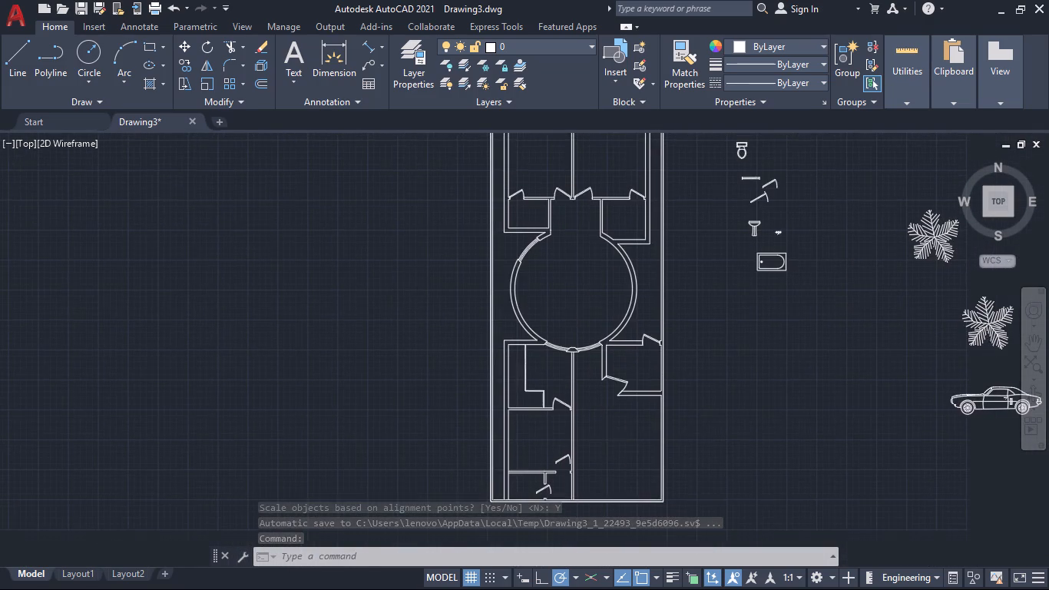
scroll(609, 420, up, 2)
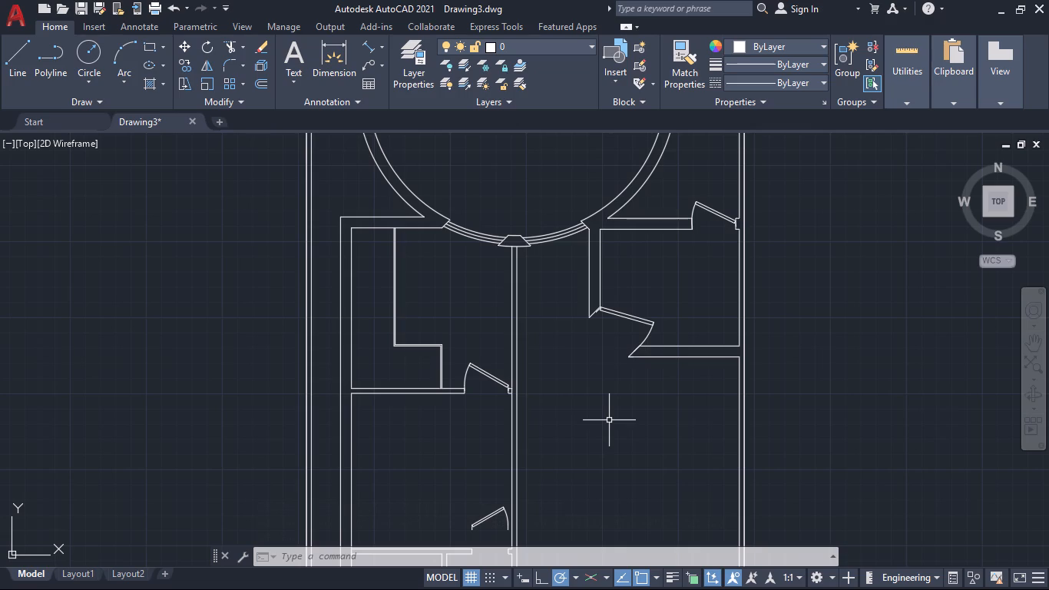
key(Escape)
text(tr)
key(Return)
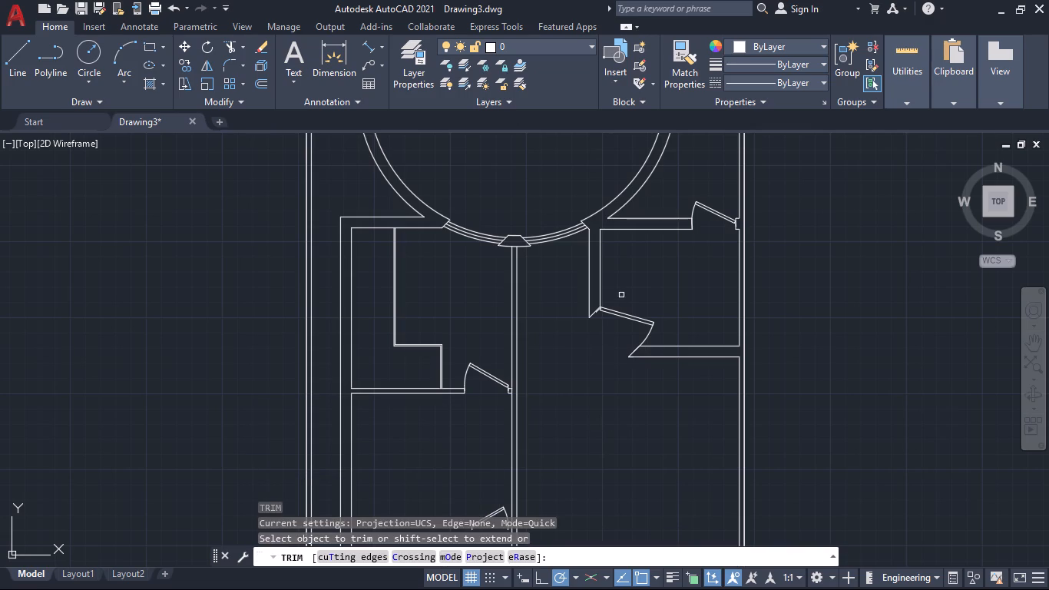
click(625, 287)
click(630, 356)
scroll(631, 352, up, 2)
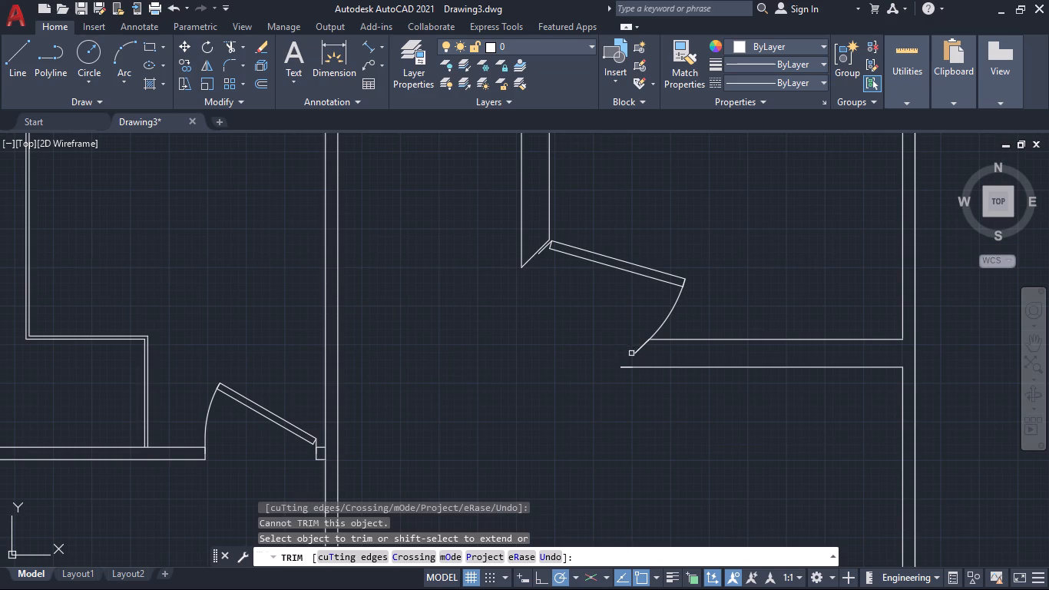
click(625, 367)
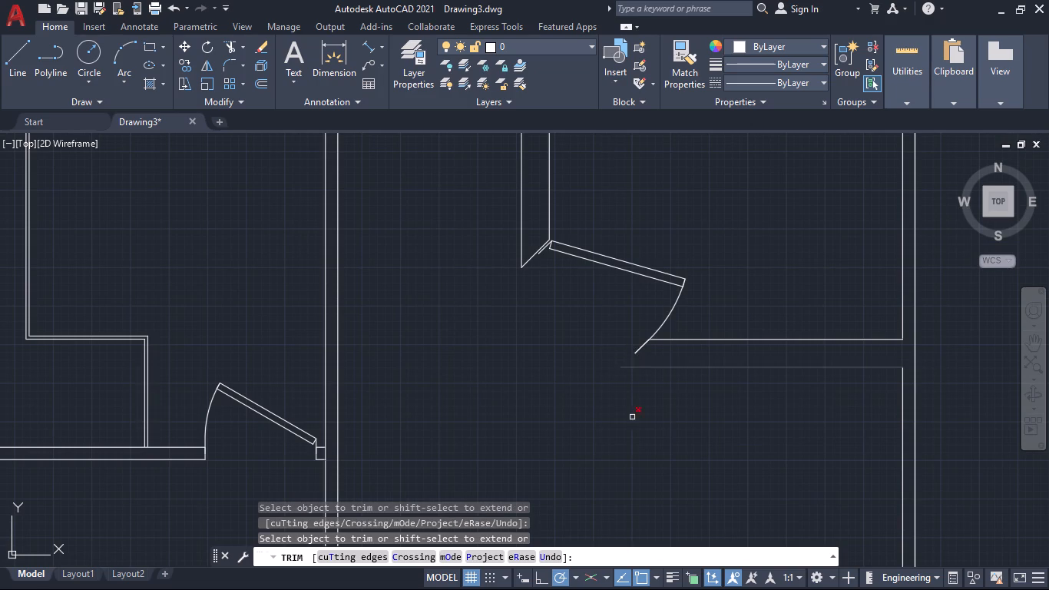
shift+click(702, 294)
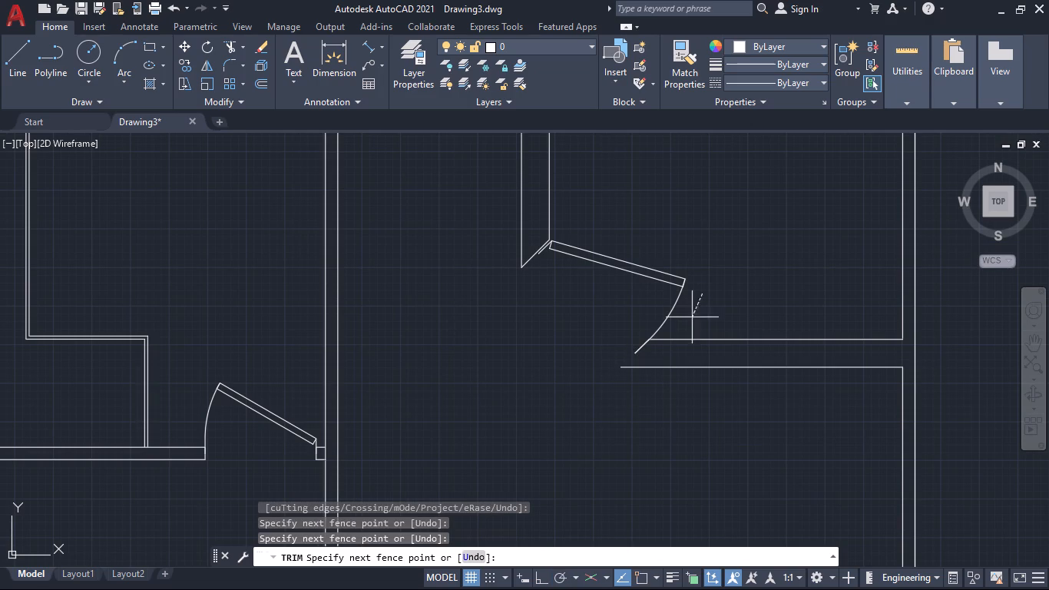
shift+click(672, 389)
Extend both faces of the north-south wall above the opening down to the south face of the extended horizontal wall.
shift+click(608, 210)
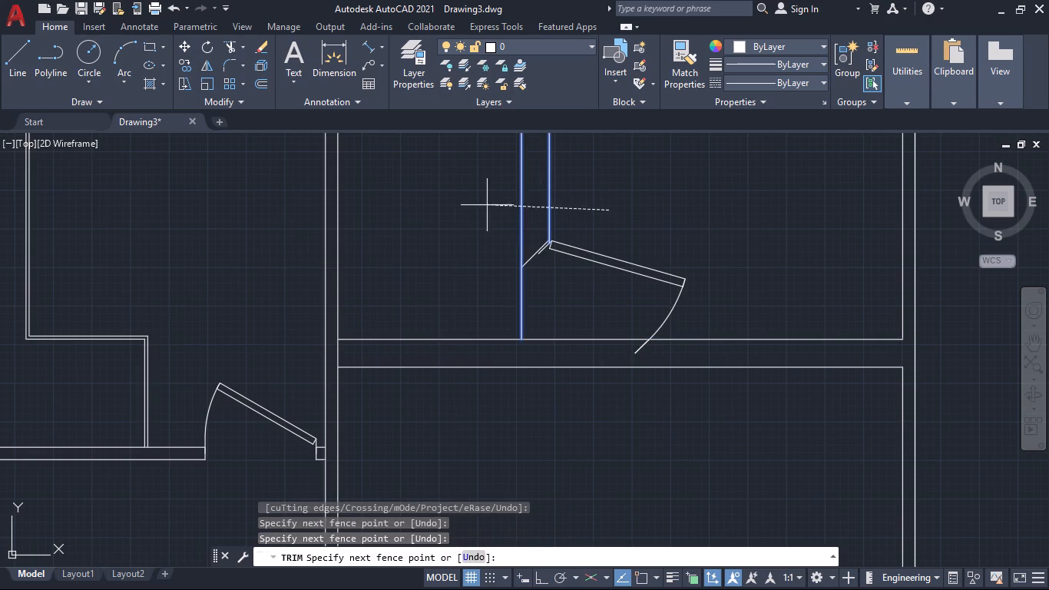
shift+click(485, 204)
shift+click(536, 206)
shift+click(605, 207)
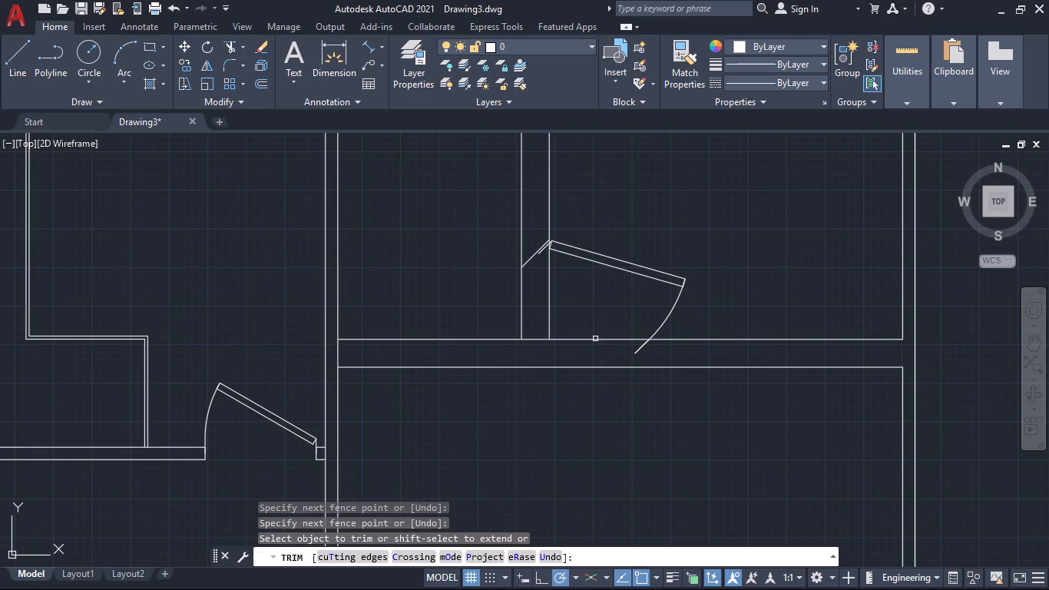
scroll(593, 343, down, 2)
scroll(550, 342, up, 1)
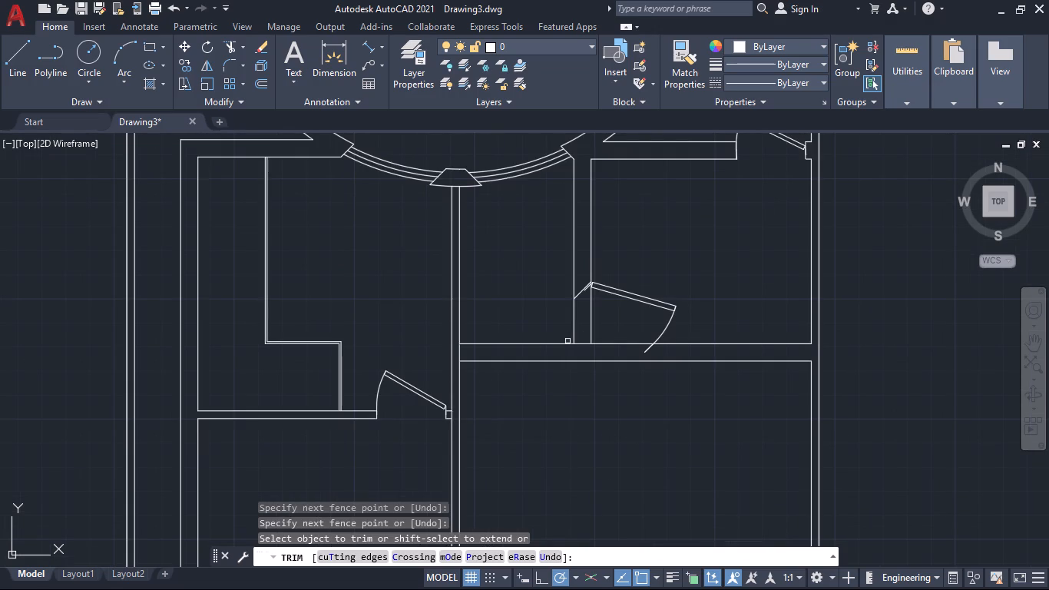
shift+click(561, 326)
shift+click(611, 325)
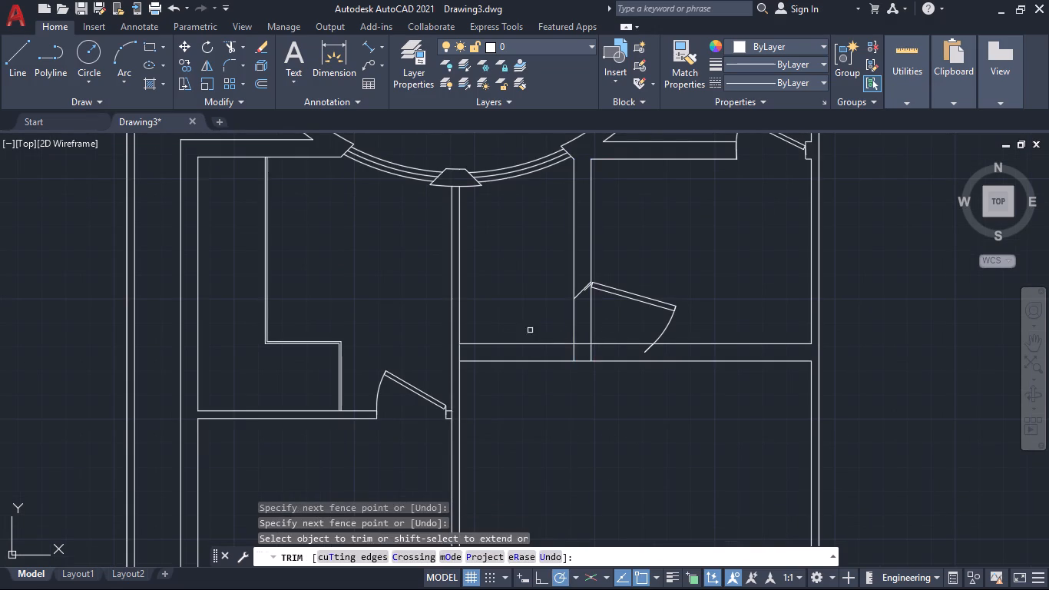
Trim away both faces of the horizontal wall between the central double wall and the north-south wall.
click(530, 328)
click(553, 389)
Trim the old diagonal jamb line out of the north-south wall beside the door's hinge.
scroll(610, 364, up, 1)
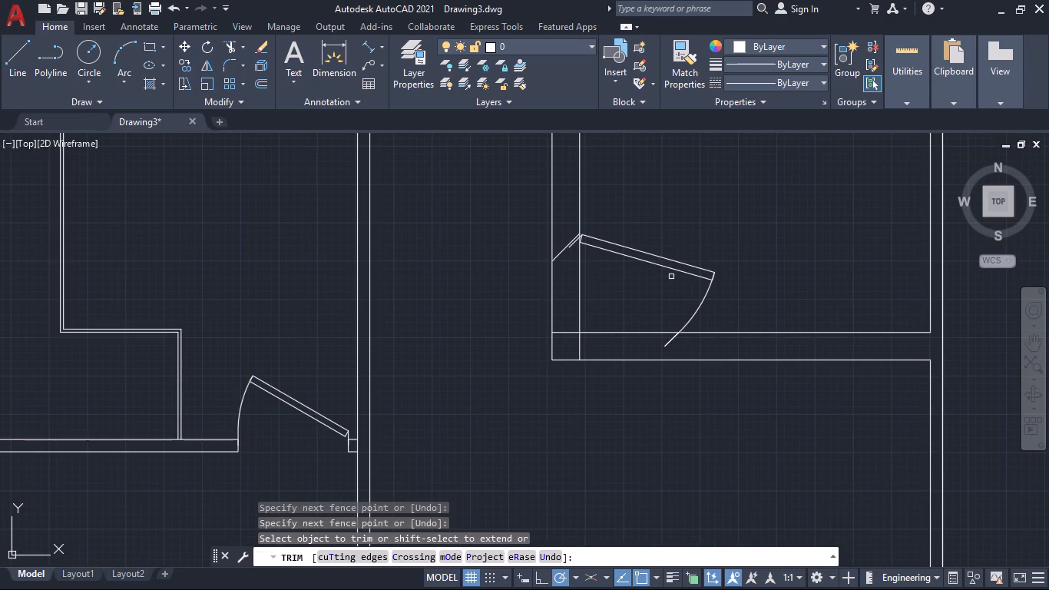
scroll(628, 328, down, 1)
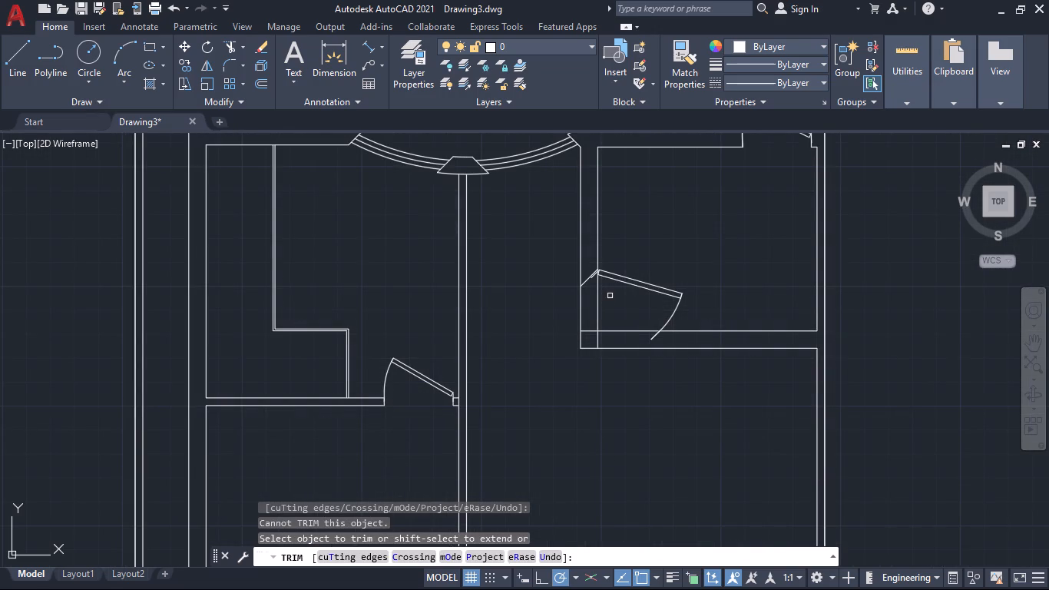
click(588, 291)
click(585, 268)
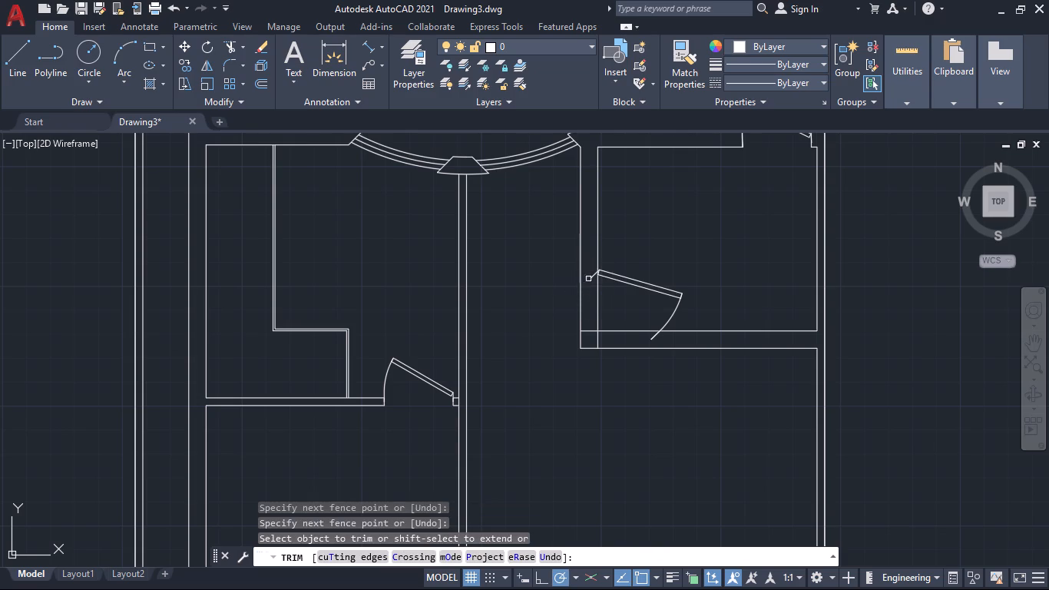
scroll(645, 316, down, 1)
scroll(614, 330, up, 2)
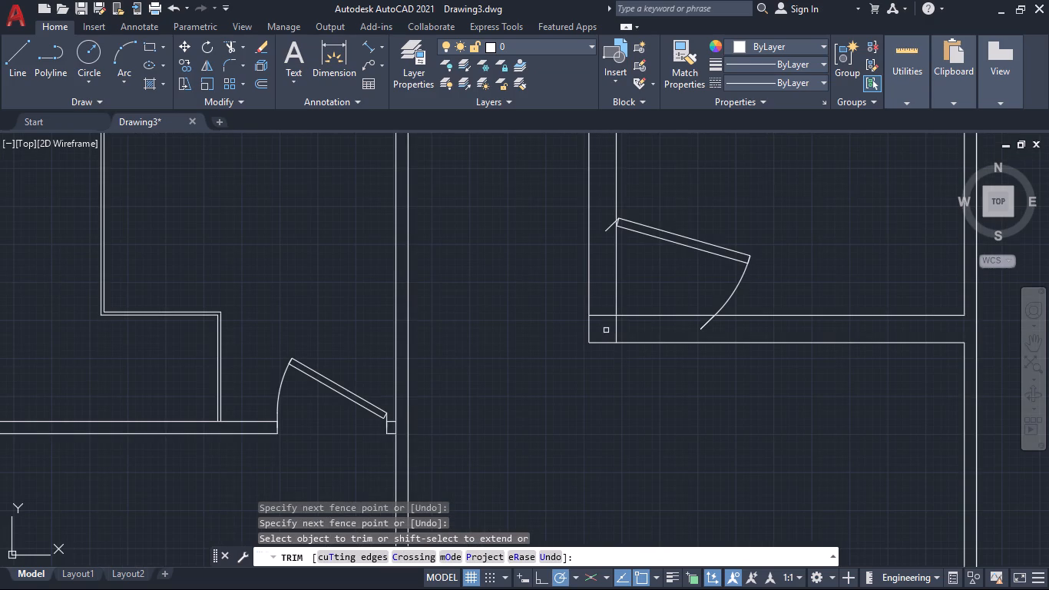
key(grave)
key(Escape)
key(Escape)
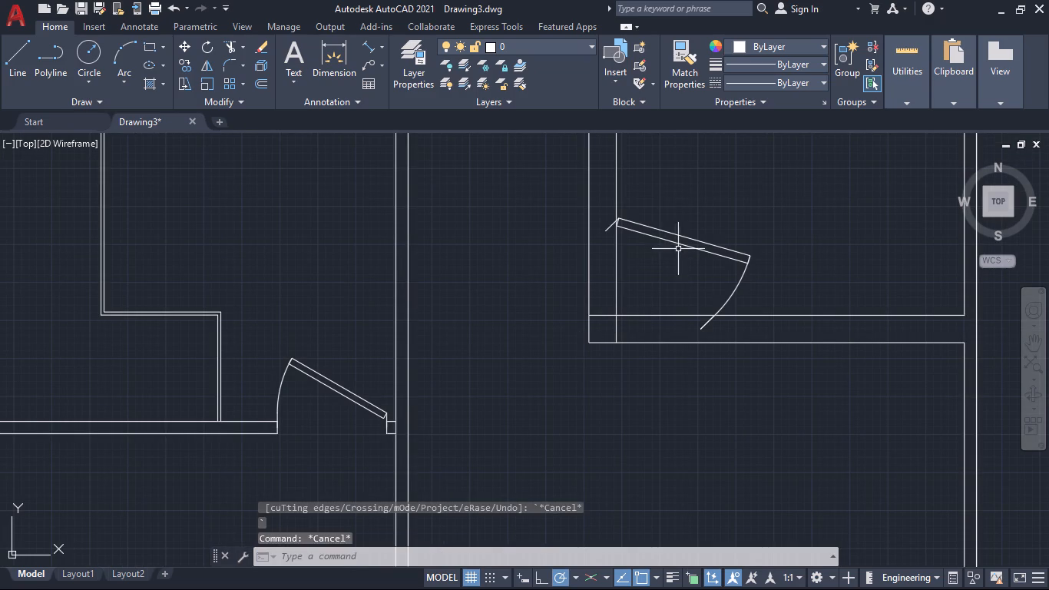
Move the diagonal door northeast, clear of the walls, into the open area of the room.
click(678, 245)
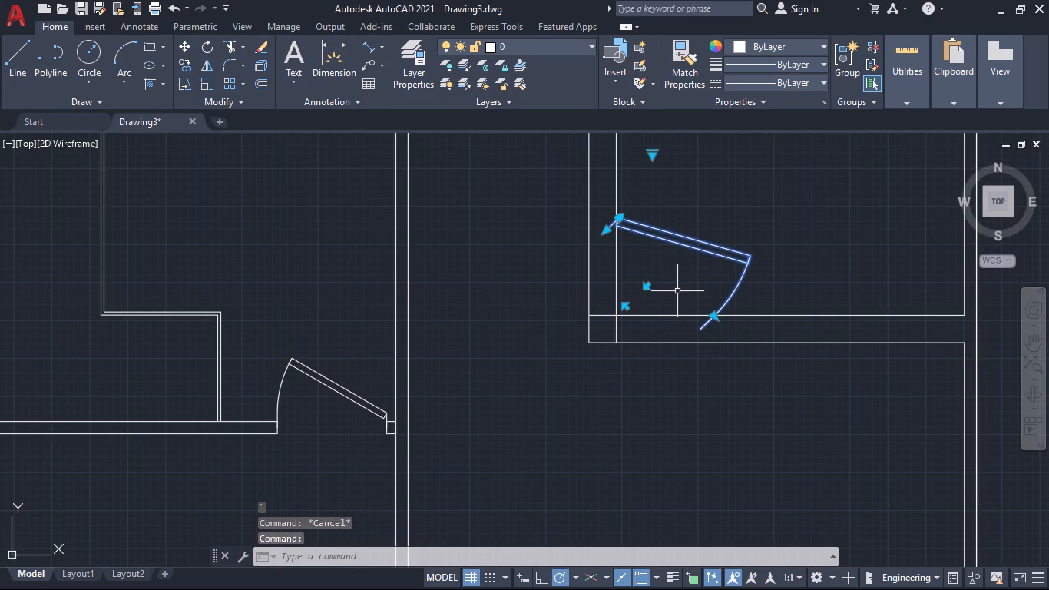
key(m)
key(Return)
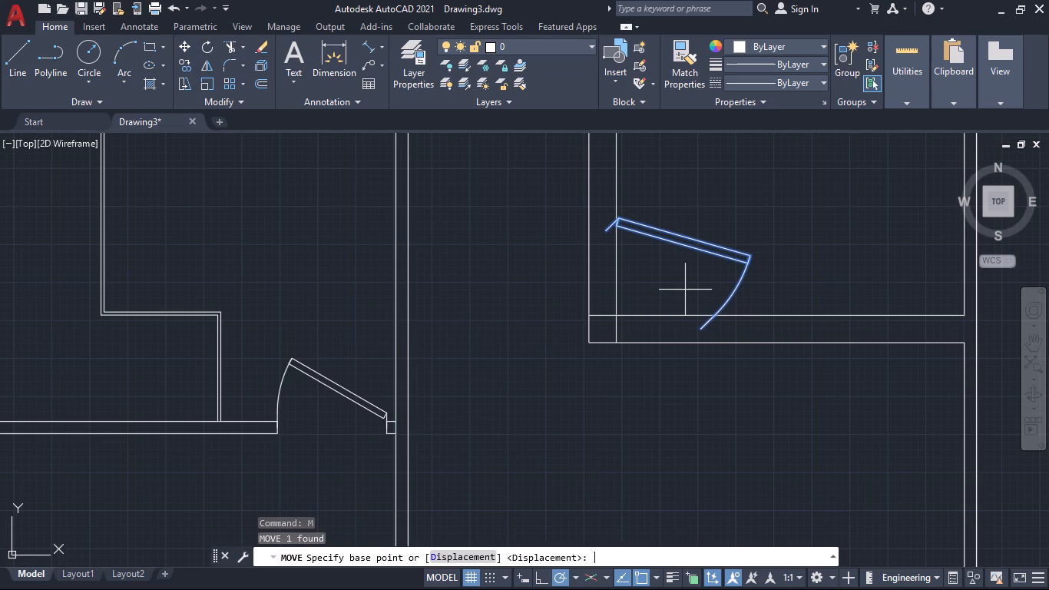
click(747, 266)
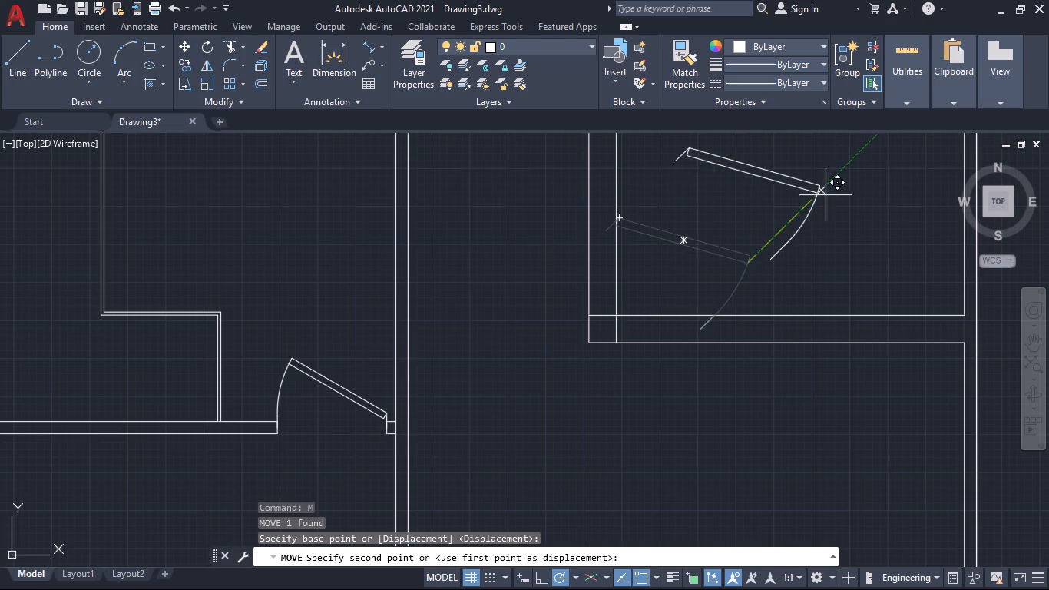
click(873, 178)
Delete the leftover diagonal jamb line inside the horizontal wall.
scroll(713, 342, up, 1)
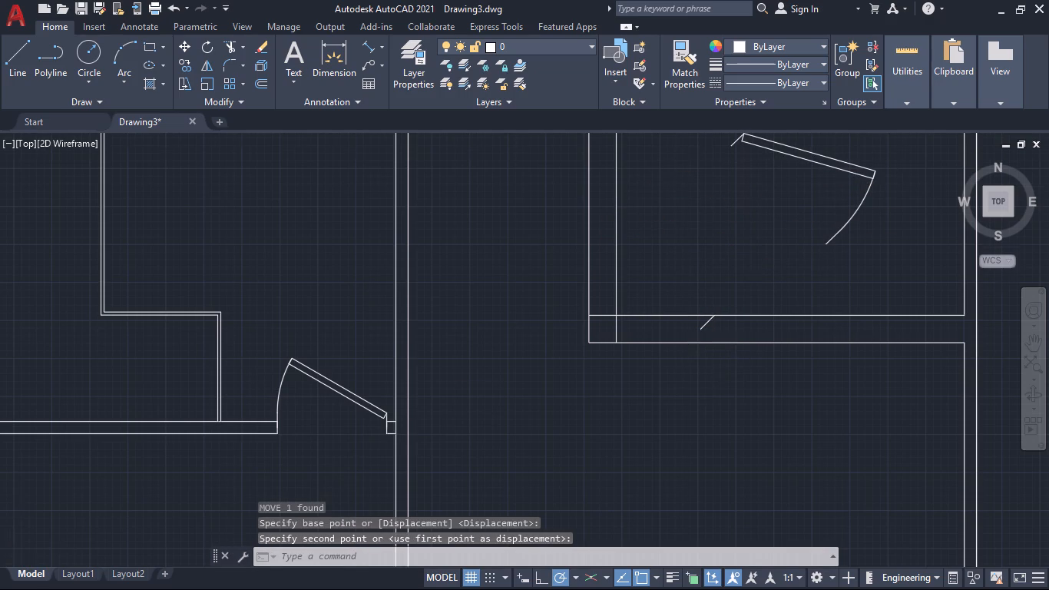
click(697, 316)
key(Delete)
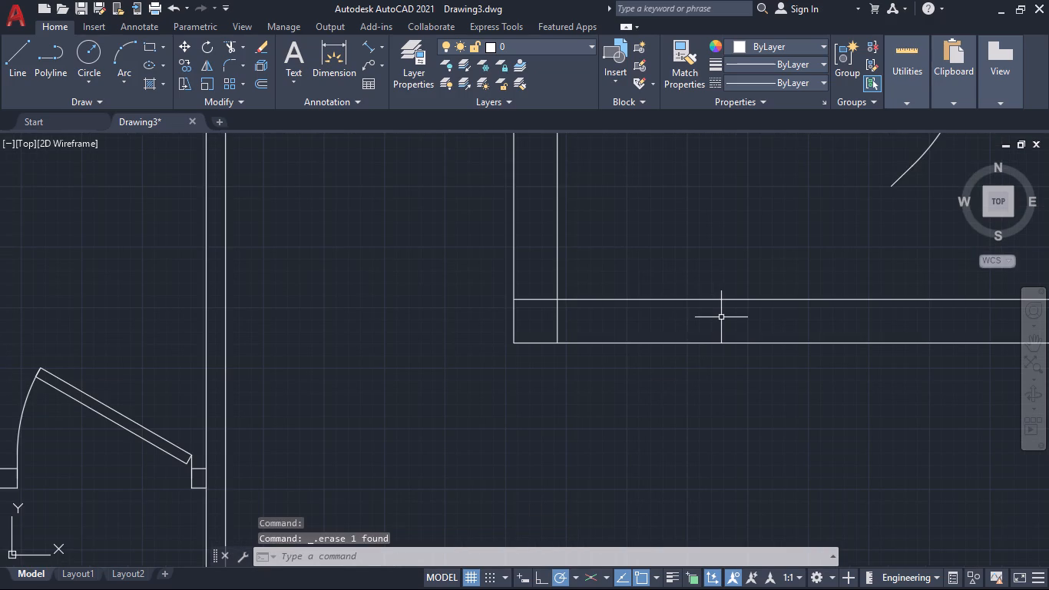
Break the north-south wall's east face at its intersection with the horizontal wall's north face.
scroll(726, 338, down, 2)
text(bre)
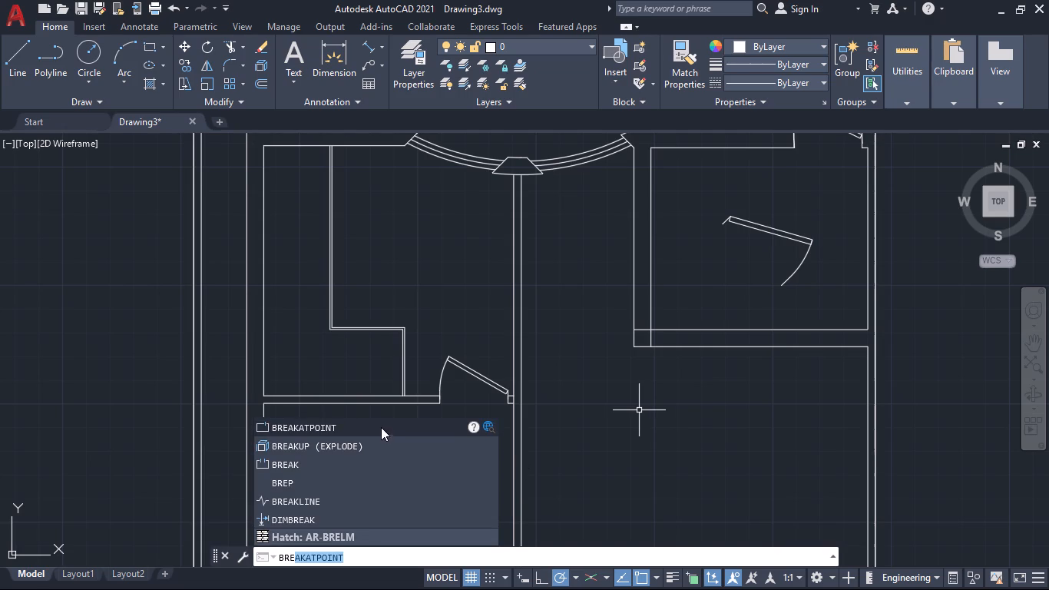
click(382, 426)
click(654, 338)
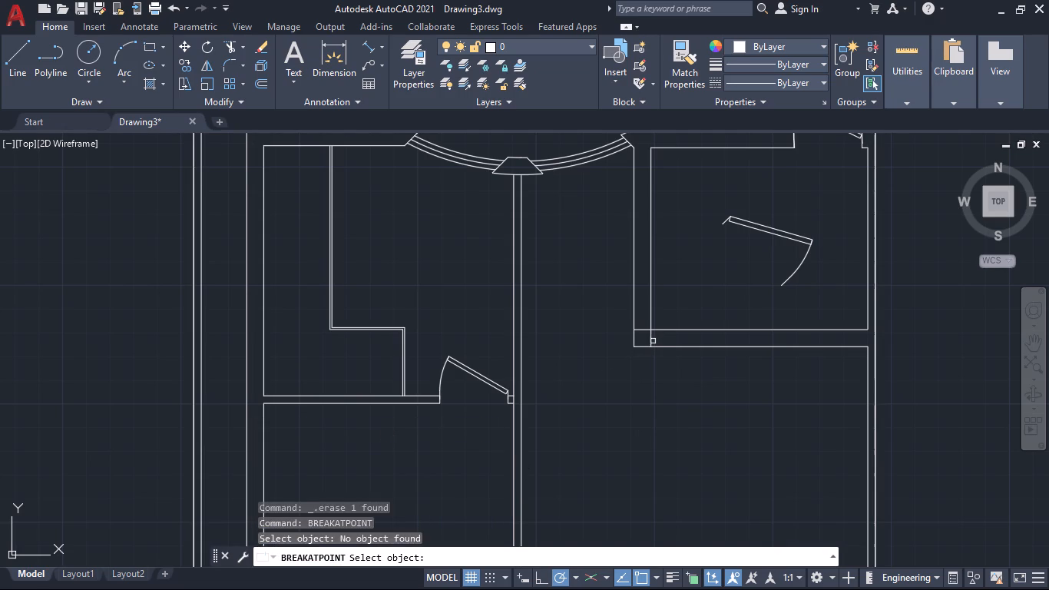
scroll(653, 341, up, 3)
click(644, 341)
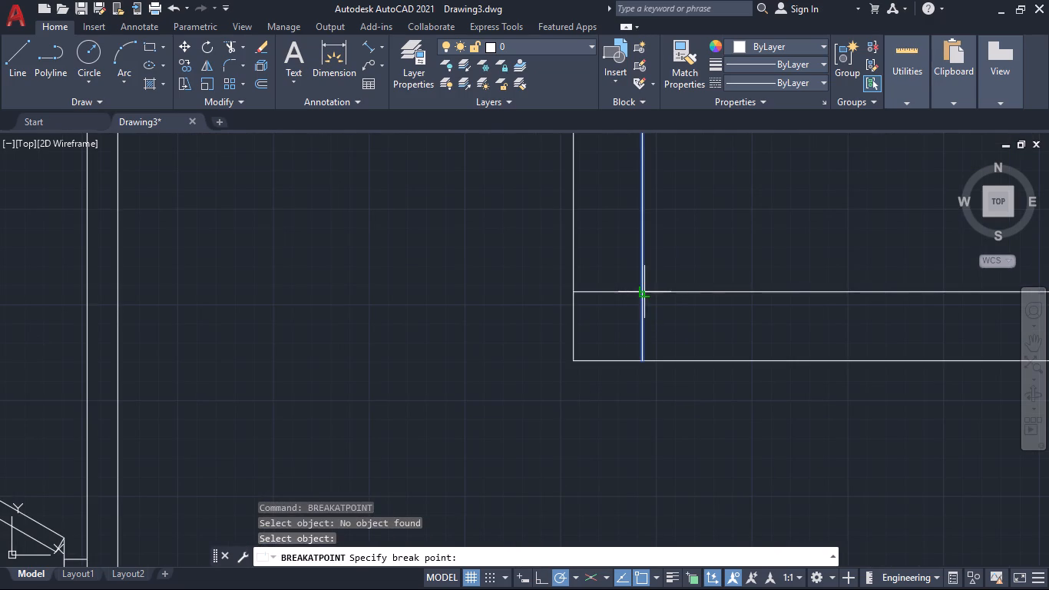
click(644, 290)
Offset the north-south wall's west face and the short broken segment at the wall corner each 4" to the east.
scroll(743, 328, down, 1)
middle_drag(752, 330, 569, 370)
scroll(581, 381, down, 1)
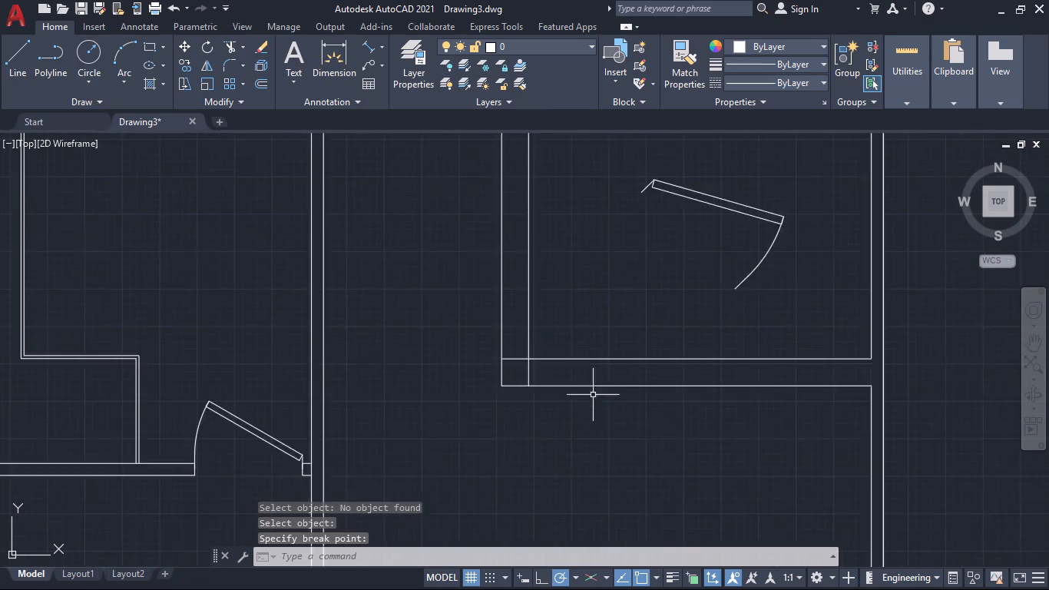
scroll(594, 395, down, 1)
middle_drag(650, 446, 601, 444)
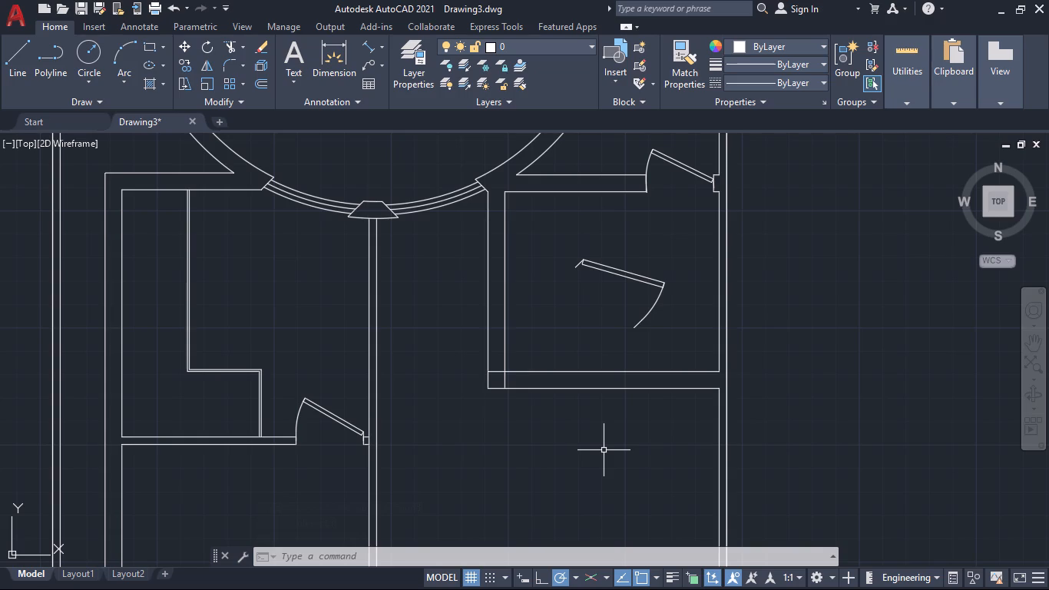
key(o)
key(Return)
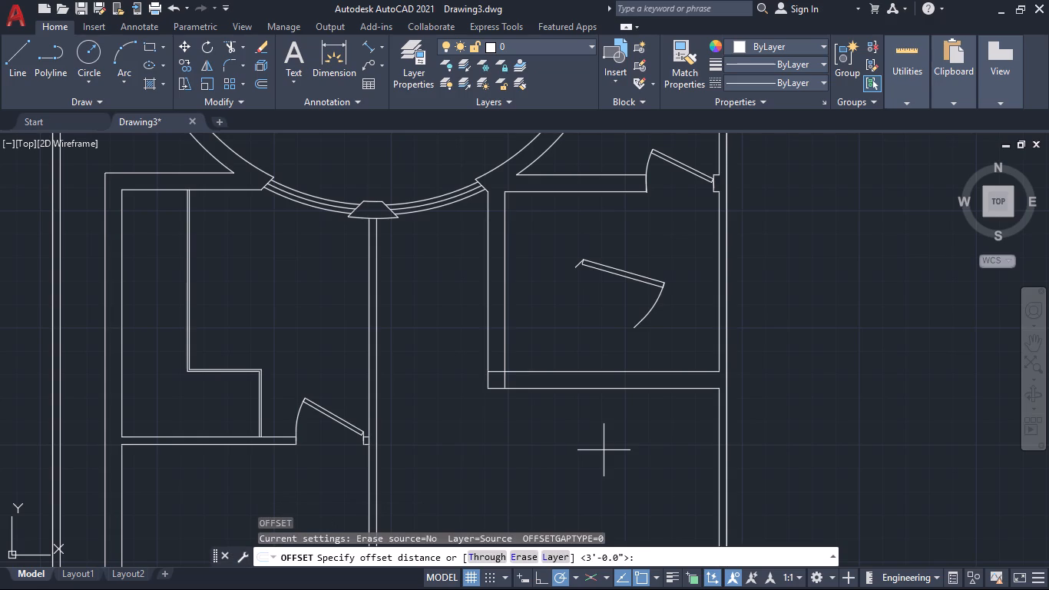
text(4")
key(Return)
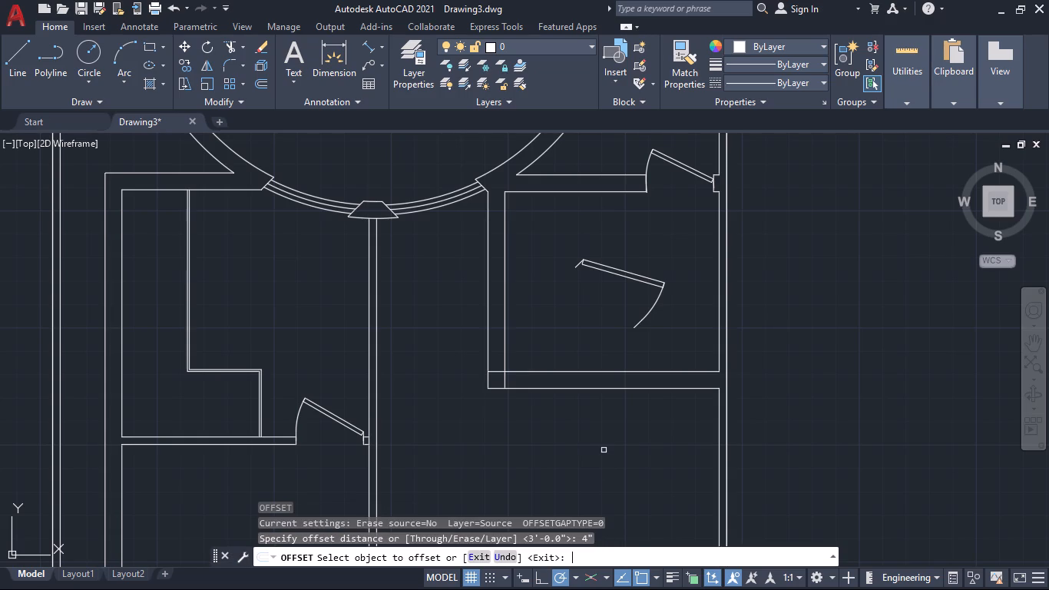
click(490, 300)
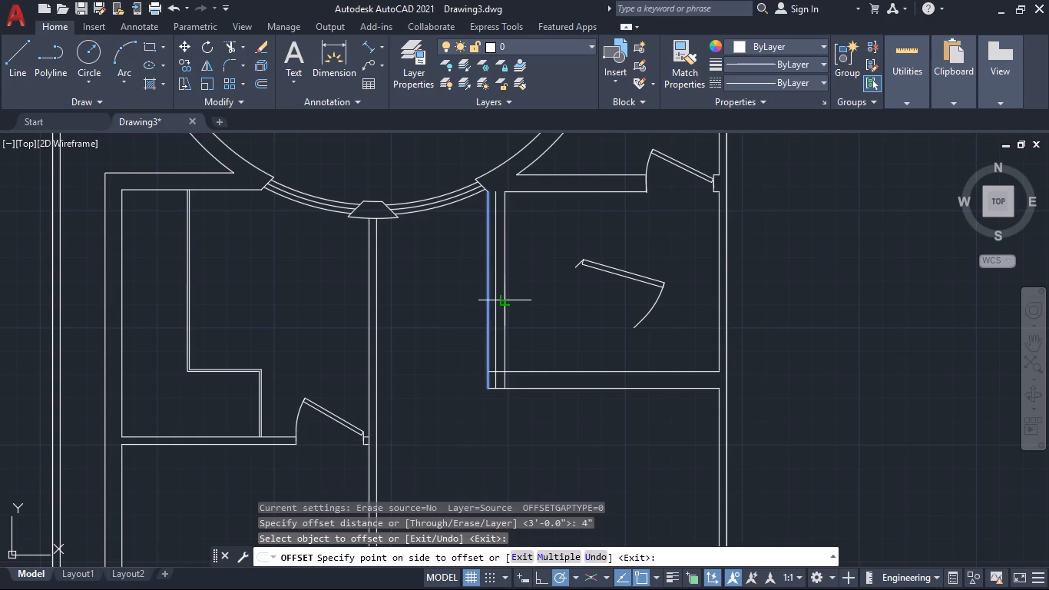
click(503, 305)
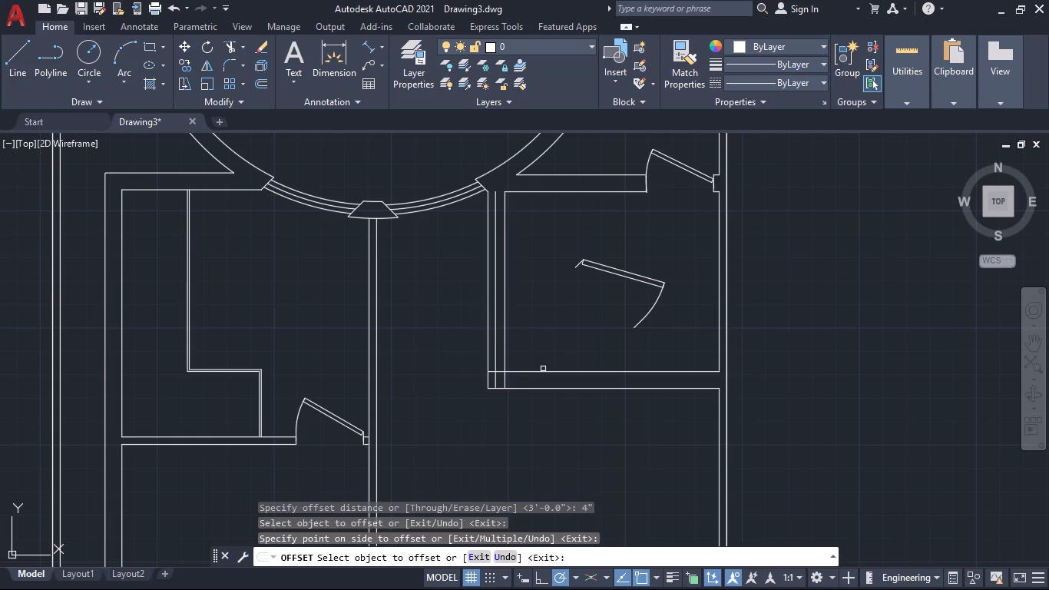
click(506, 383)
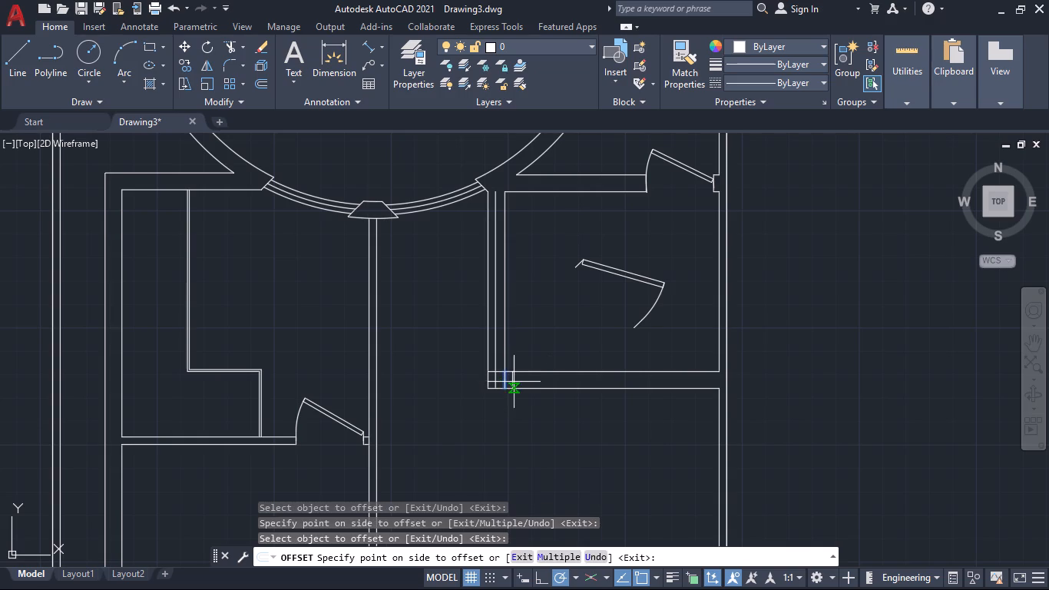
click(516, 380)
key(space)
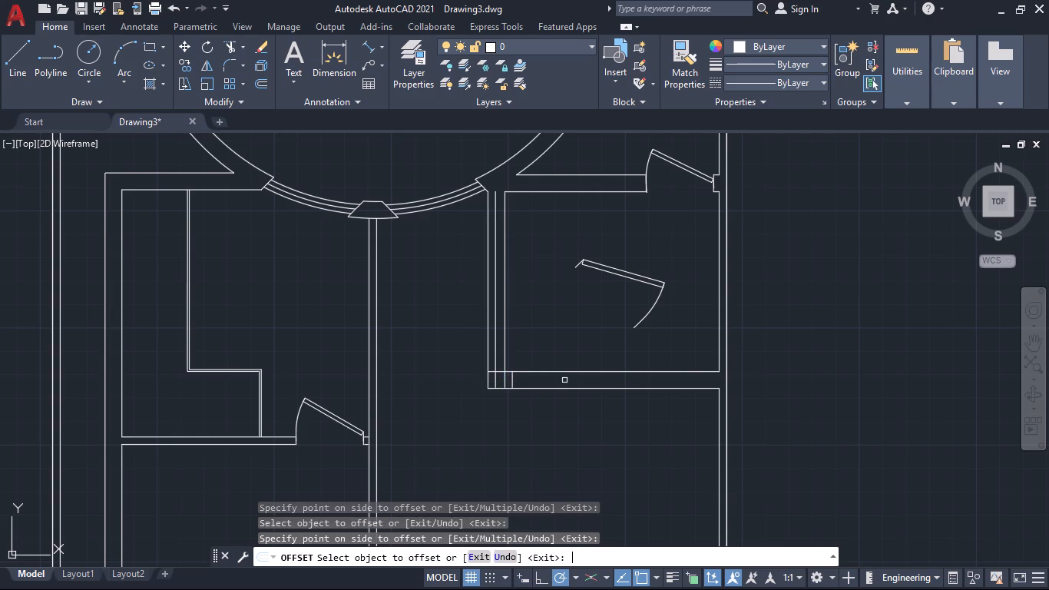
Delete the long offset line running inside the north-south wall.
click(498, 354)
key(Delete)
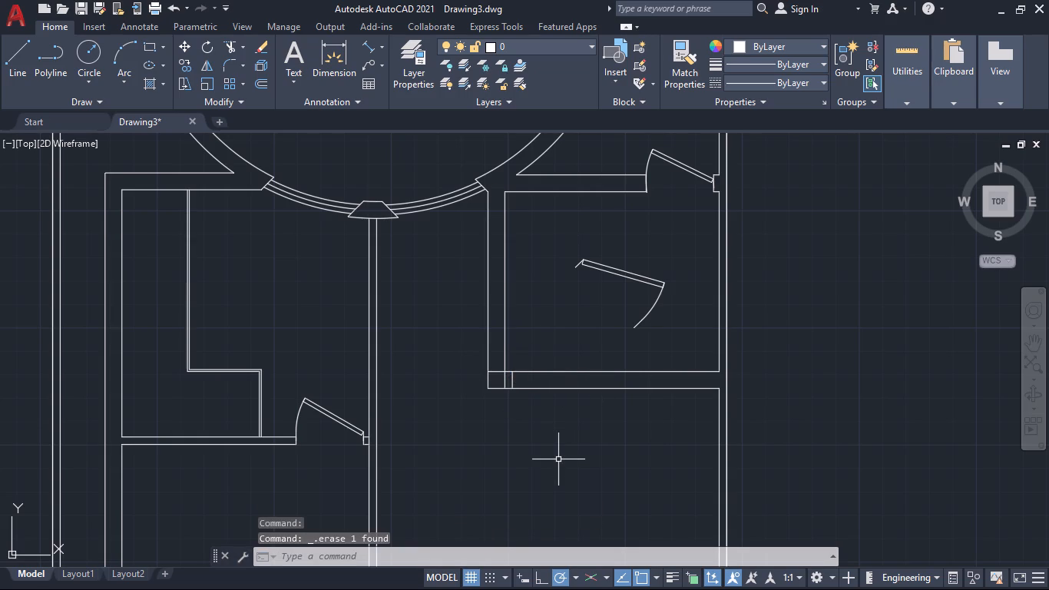
Offset the short jamb line in the horizontal wall 2'6" east to mark the other side of the door opening.
key(o)
key(Return)
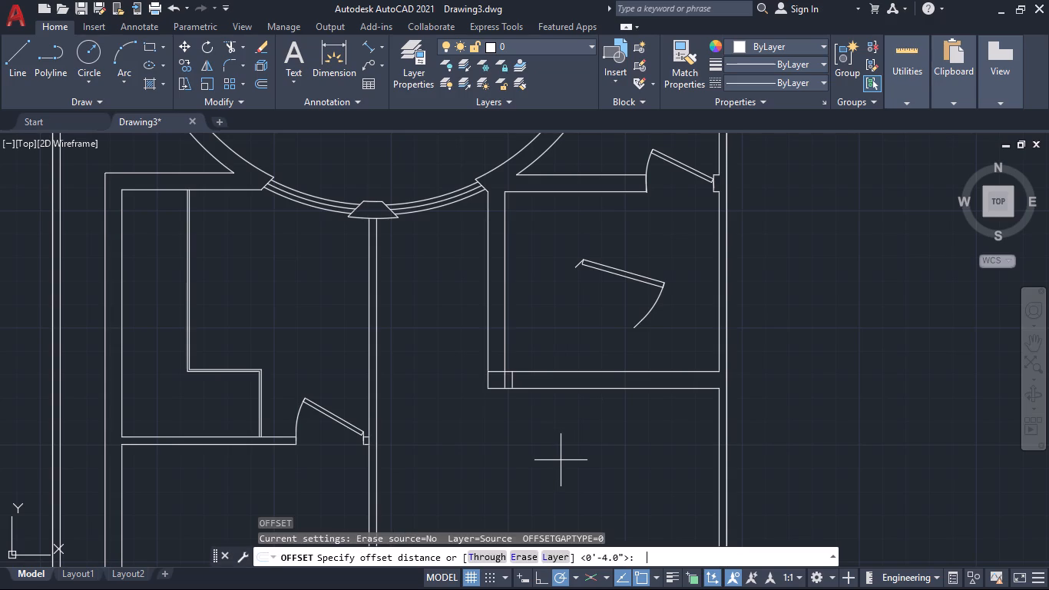
text(2'5)
key(BackSpace)
text(6")
key(Return)
scroll(550, 396, up, 2)
click(454, 360)
click(545, 345)
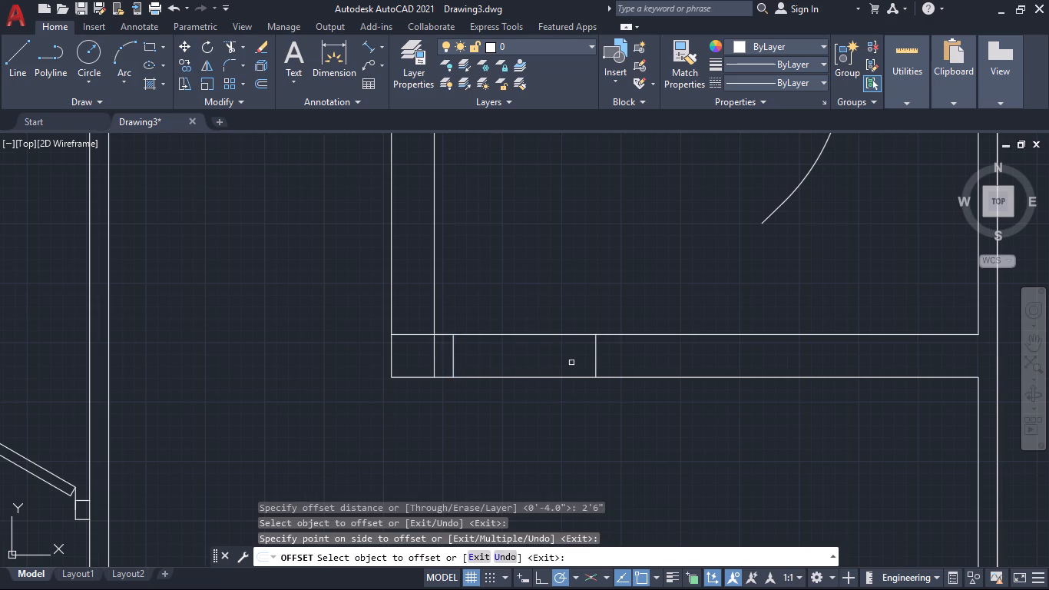
Trim the overlapping line segments inside the corner where the north-south wall meets the horizontal wall.
scroll(614, 399, down, 3)
middle_drag(622, 441, 626, 437)
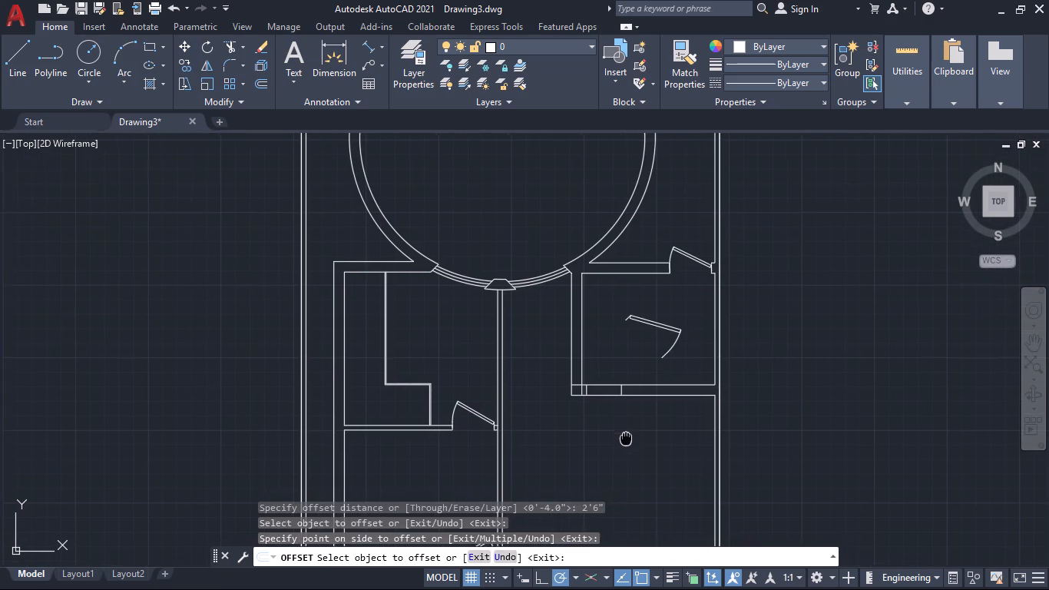
middle_drag(626, 437, 637, 456)
scroll(635, 454, up, 1)
key(Escape)
text(tr)
key(Return)
scroll(552, 393, up, 3)
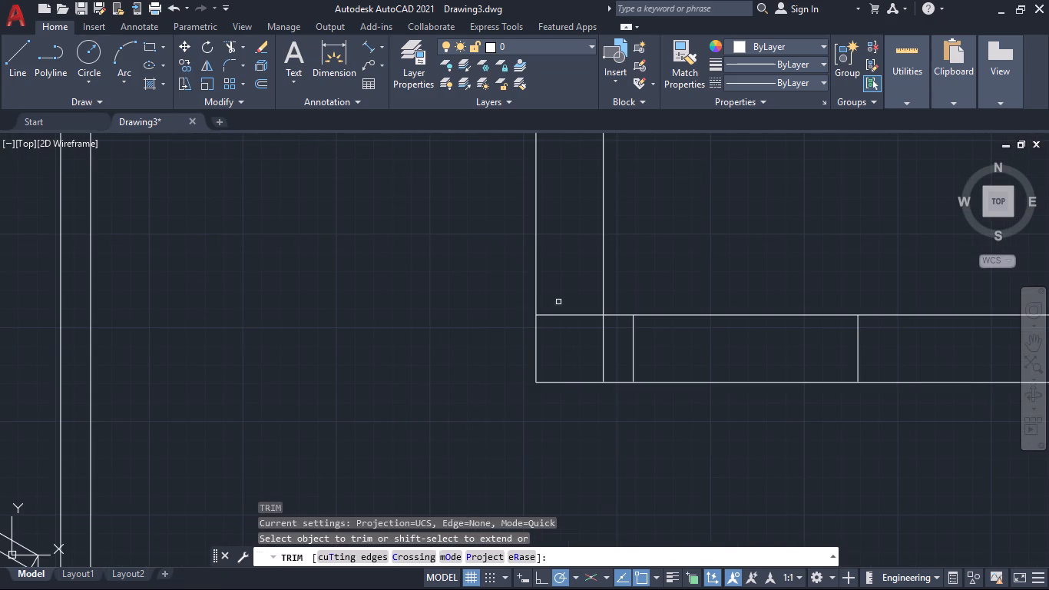
drag(558, 281, 615, 346)
Trim both faces of the horizontal wall between the two jamb lines to open the doorway.
scroll(630, 376, down, 2)
middle_drag(712, 435, 690, 462)
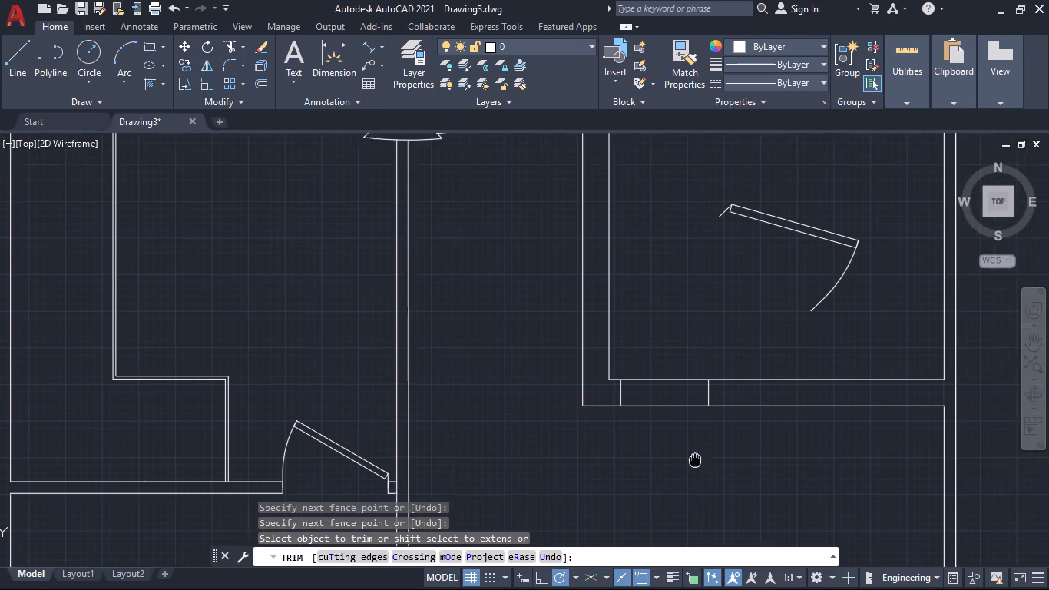
middle_drag(690, 462, 655, 493)
scroll(655, 498, down, 1)
scroll(635, 488, up, 2)
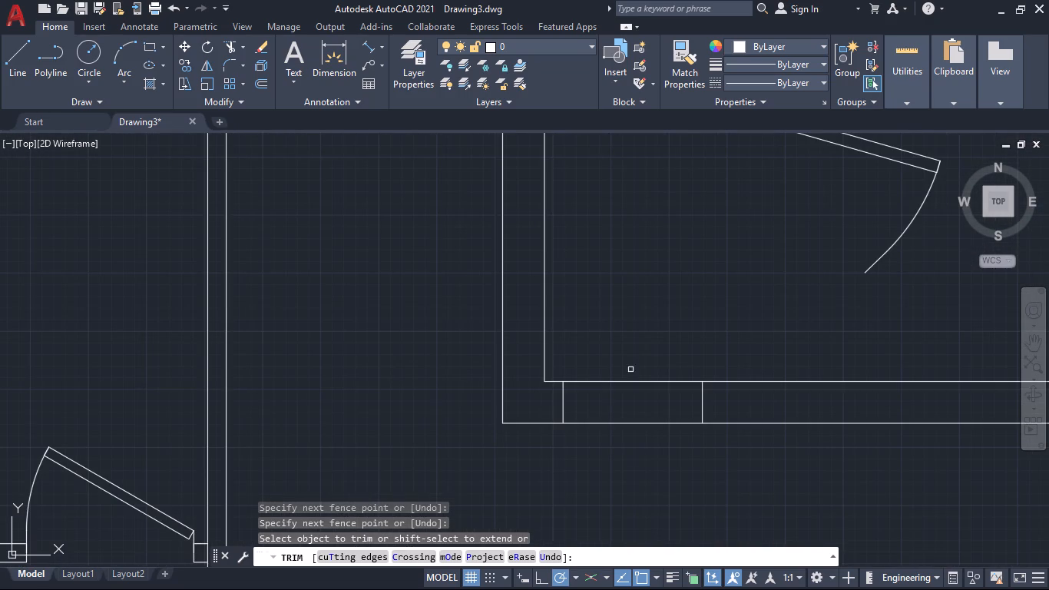
click(630, 365)
click(649, 452)
scroll(720, 472, down, 2)
middle_drag(745, 497, 605, 439)
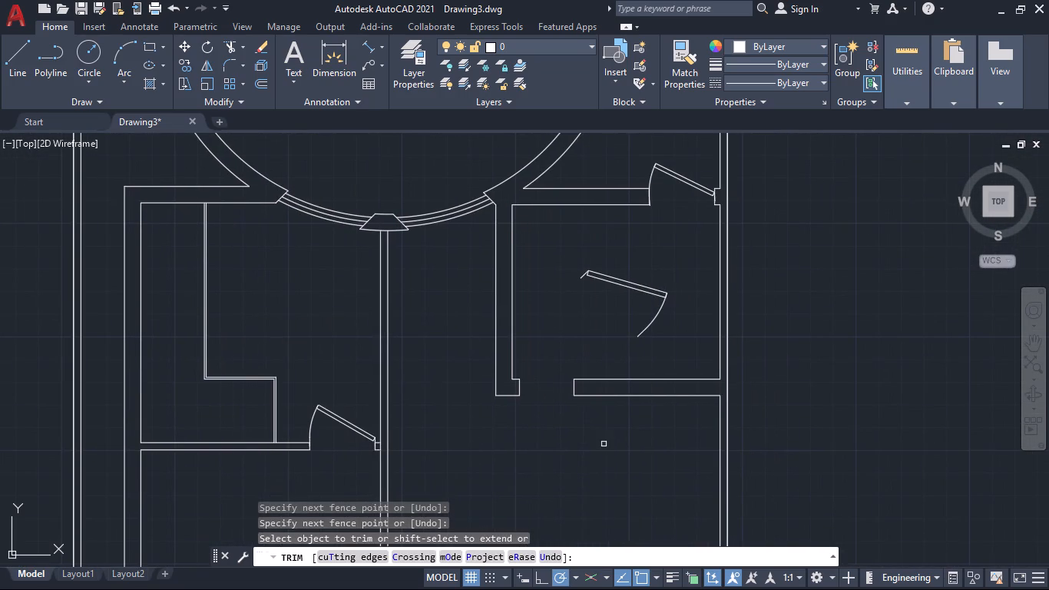
Check the width of the new doorway between its two jambs with a trial dimension, without placing it.
scroll(588, 440, up, 1)
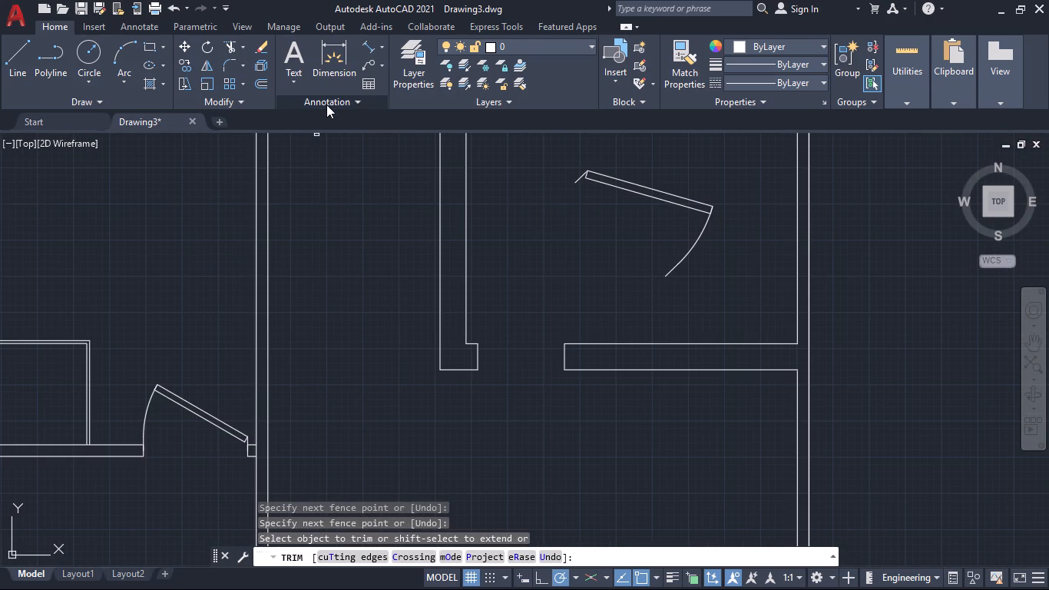
click(329, 59)
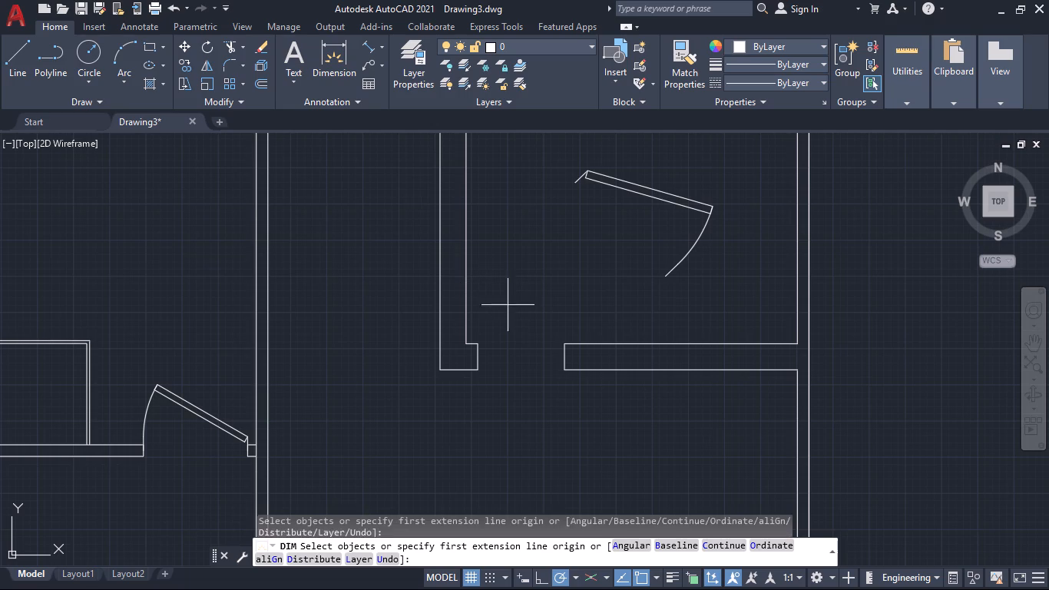
click(481, 356)
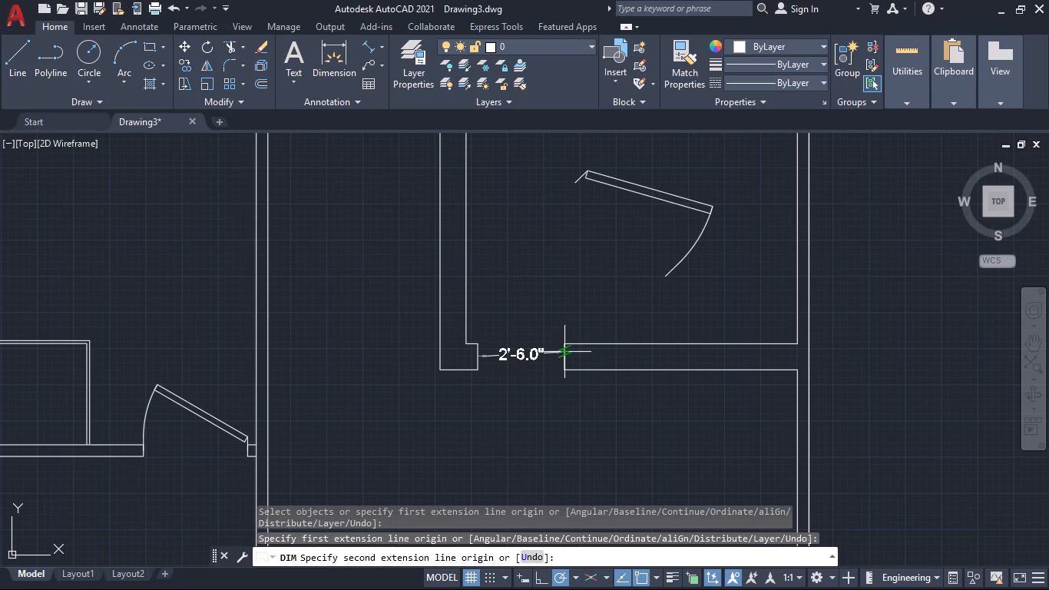
key(Escape)
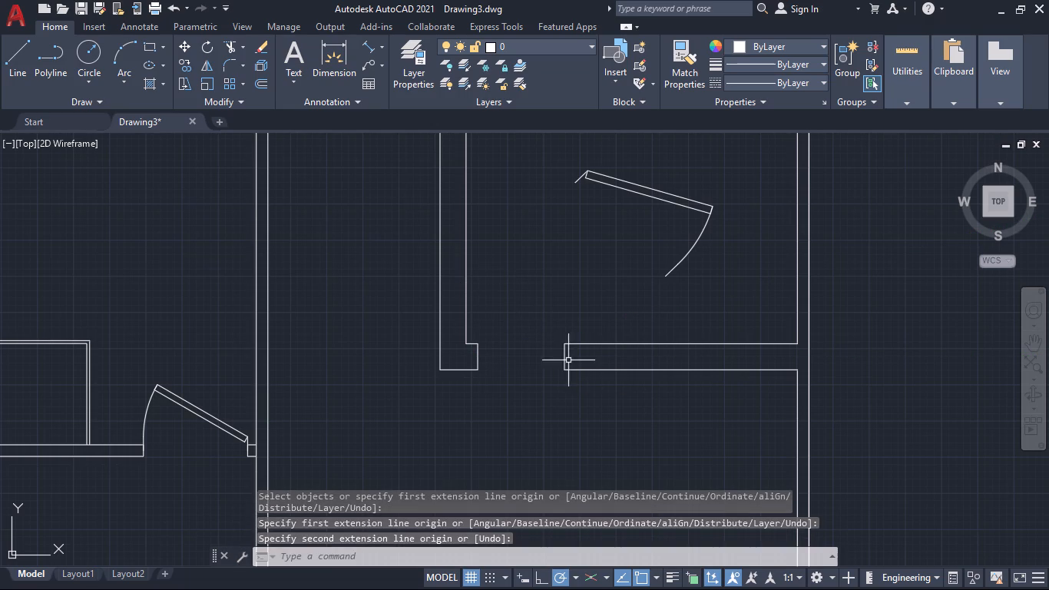
Offset the doorway's west jamb line 3' east to mark a wider opening.
scroll(541, 384, down, 2)
middle_drag(547, 416, 551, 366)
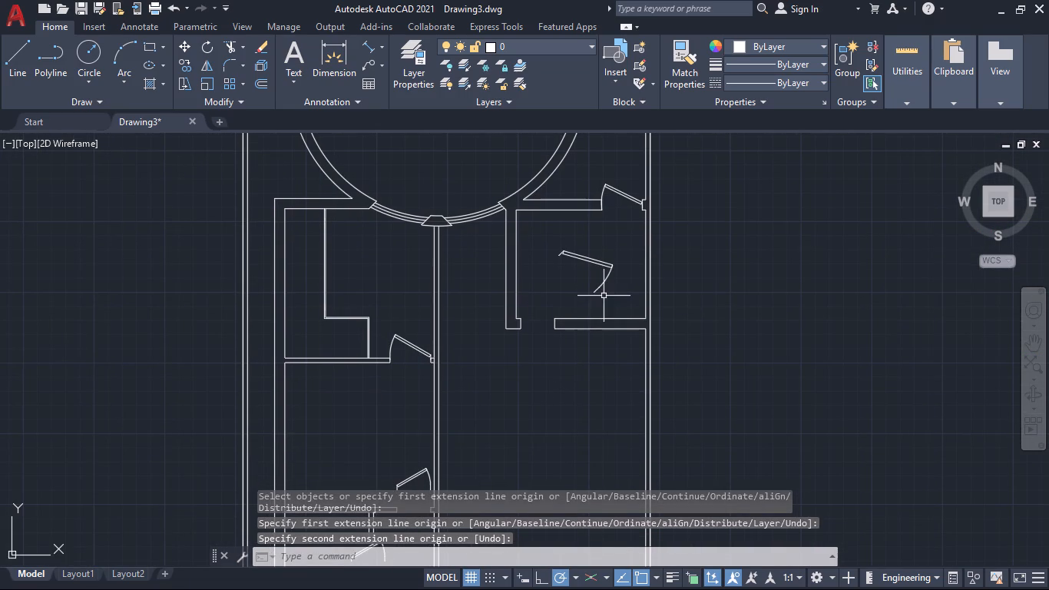
middle_drag(550, 306, 547, 327)
scroll(531, 358, up, 1)
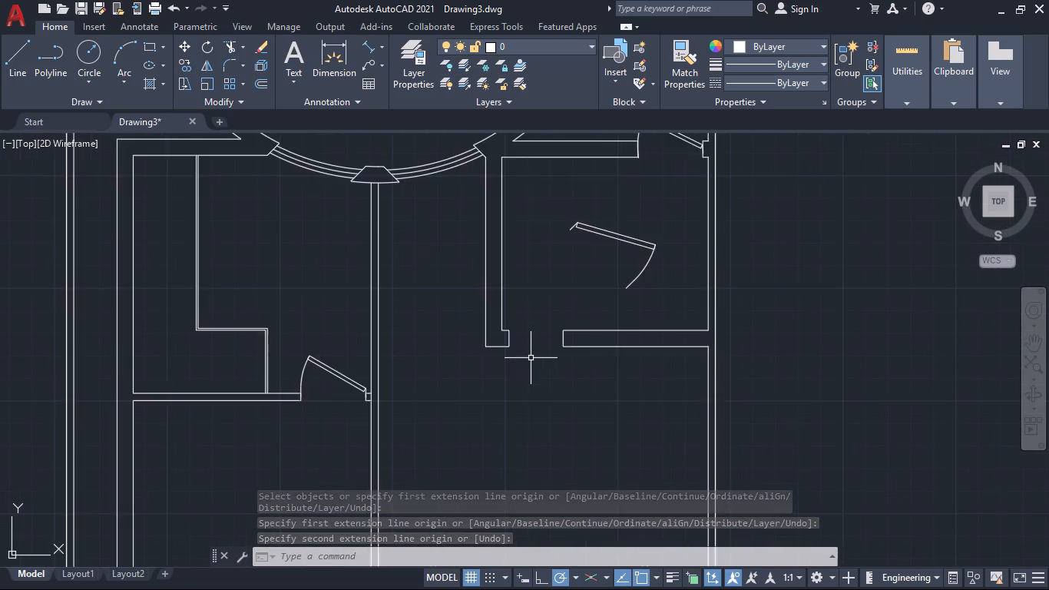
scroll(531, 358, up, 1)
key(o)
key(Return)
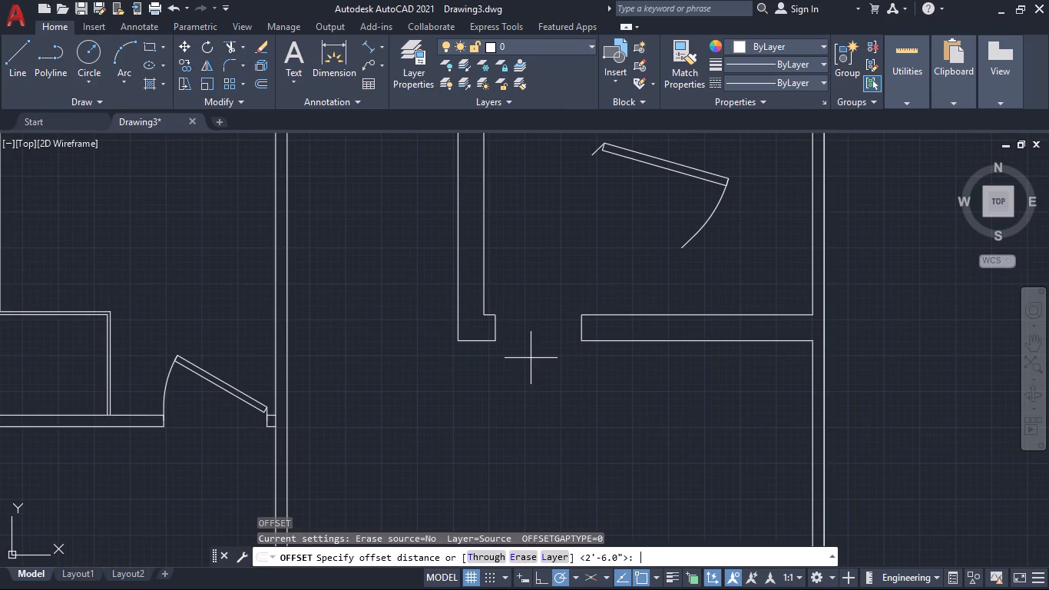
text(3')
key(Return)
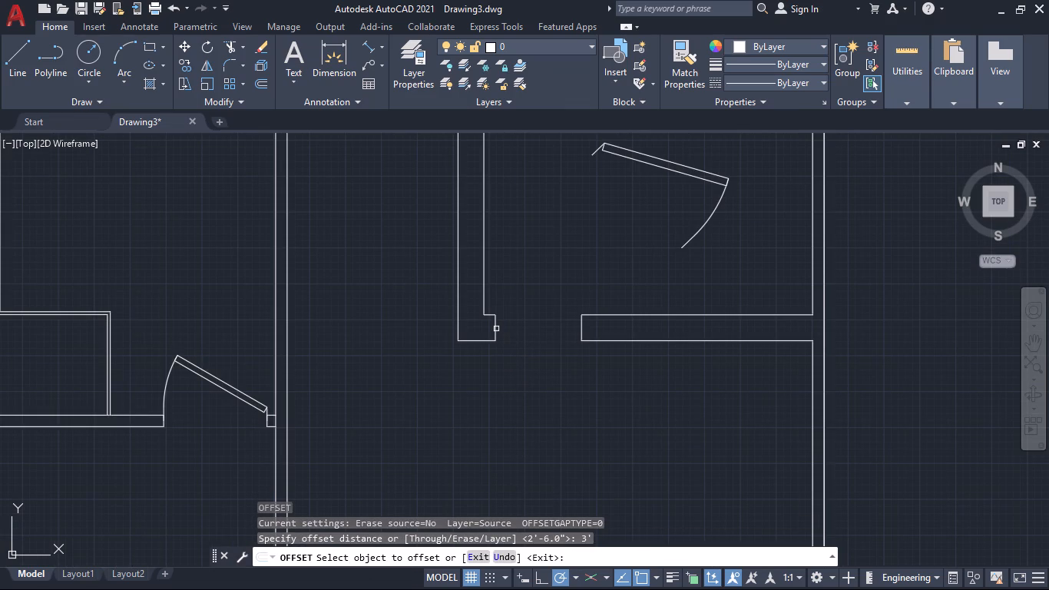
click(495, 329)
click(545, 327)
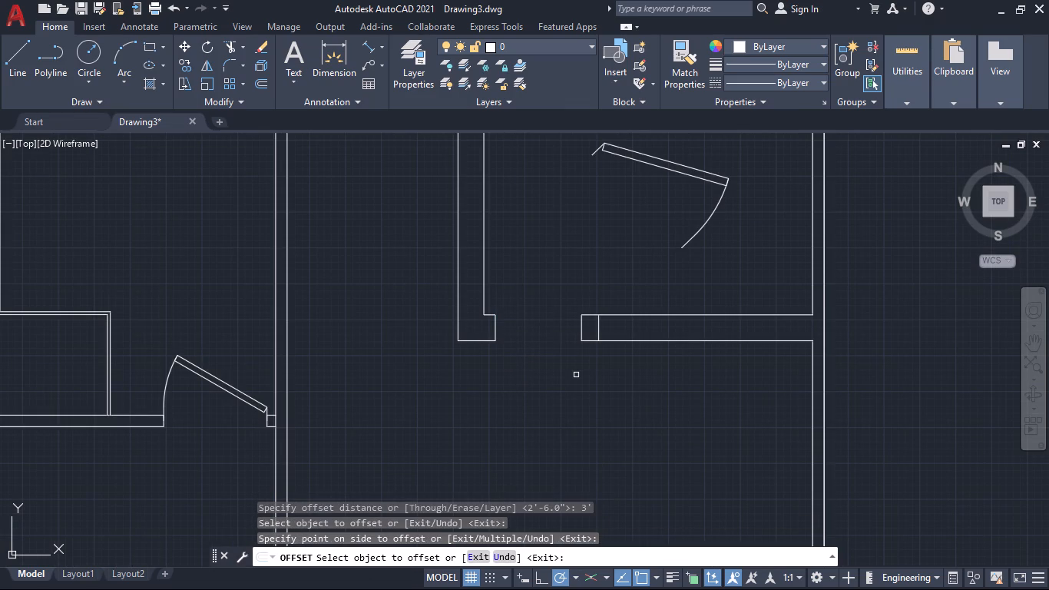
key(Return)
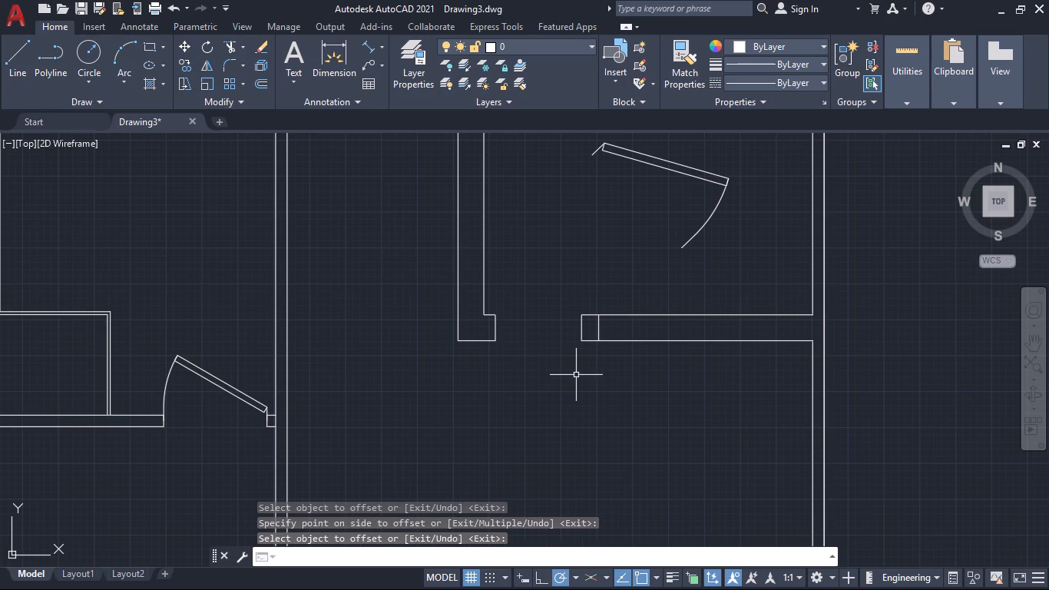
Trim away the wall stub and old east jamb up to the new jamb line.
text(tr)
key(Return)
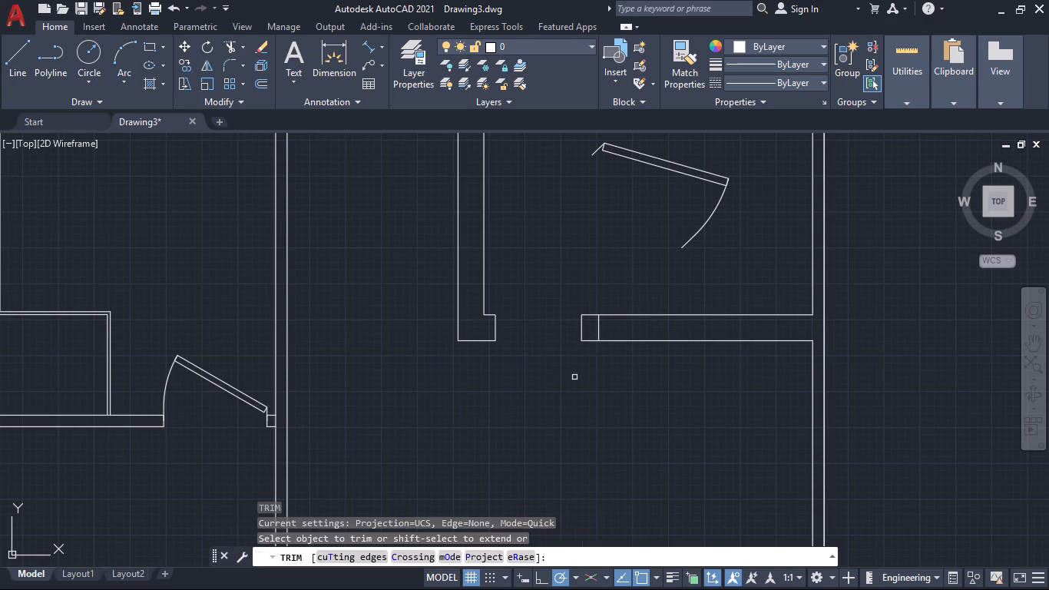
click(593, 299)
click(587, 355)
click(582, 332)
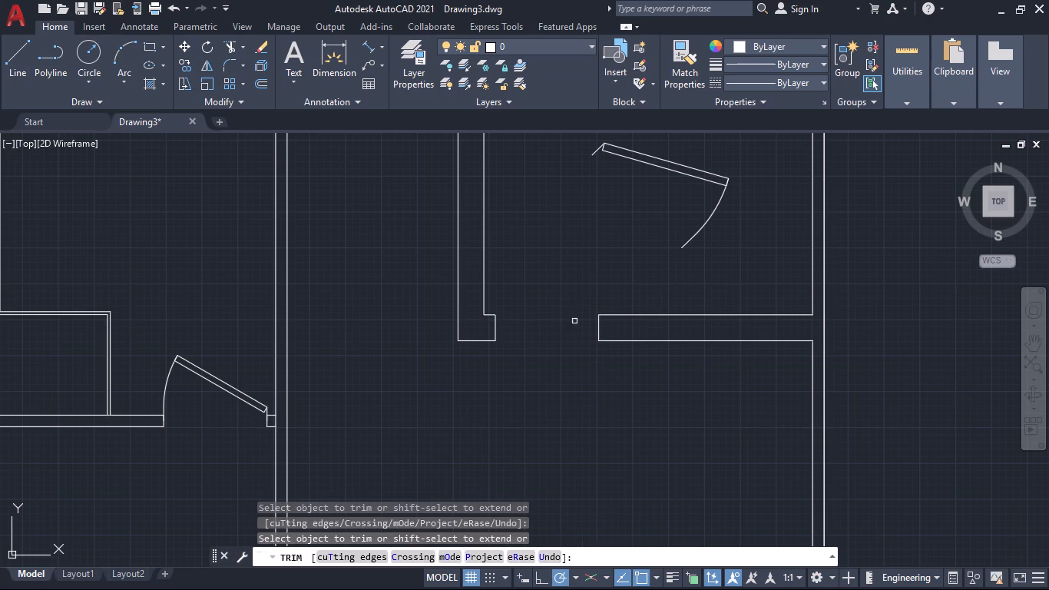
key(Escape)
Align the loose door with the 3' opening, hinge end at the west jamb's south corner and swing end at the east jamb's, scaled to fit.
text(al)
key(Return)
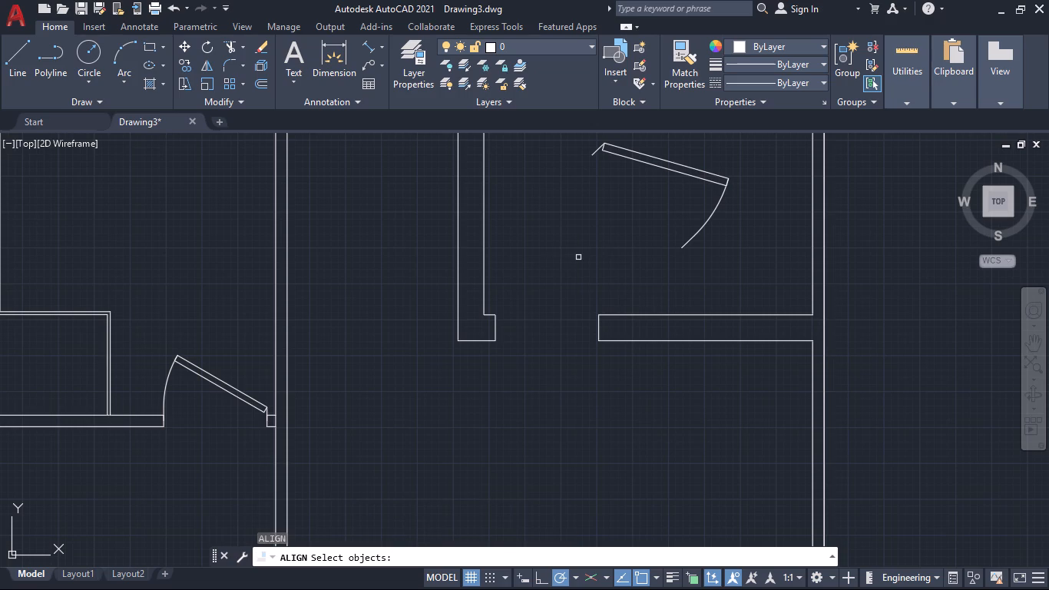
click(733, 238)
click(664, 178)
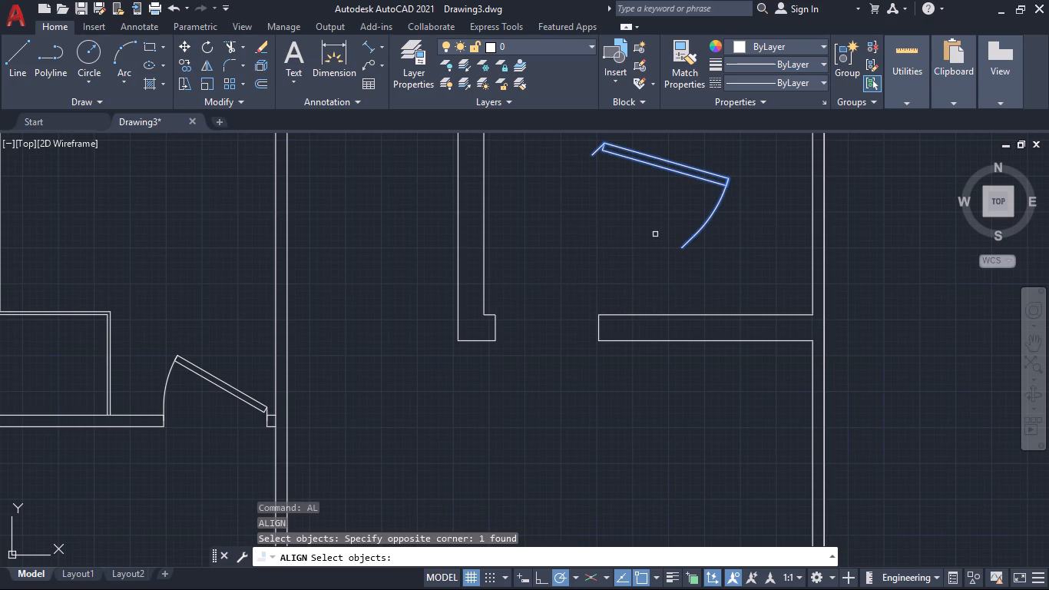
key(Return)
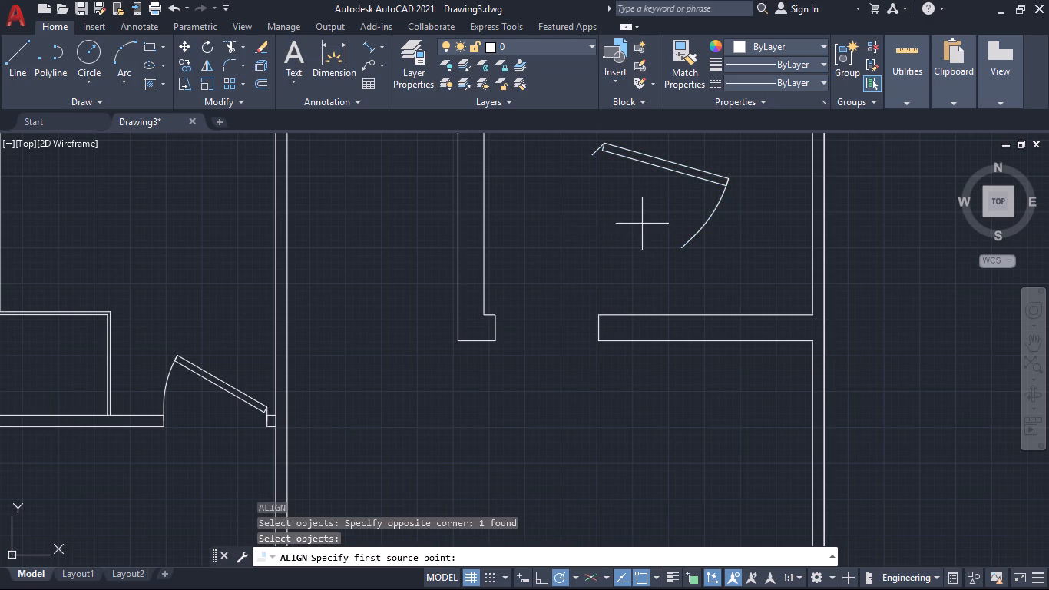
click(592, 154)
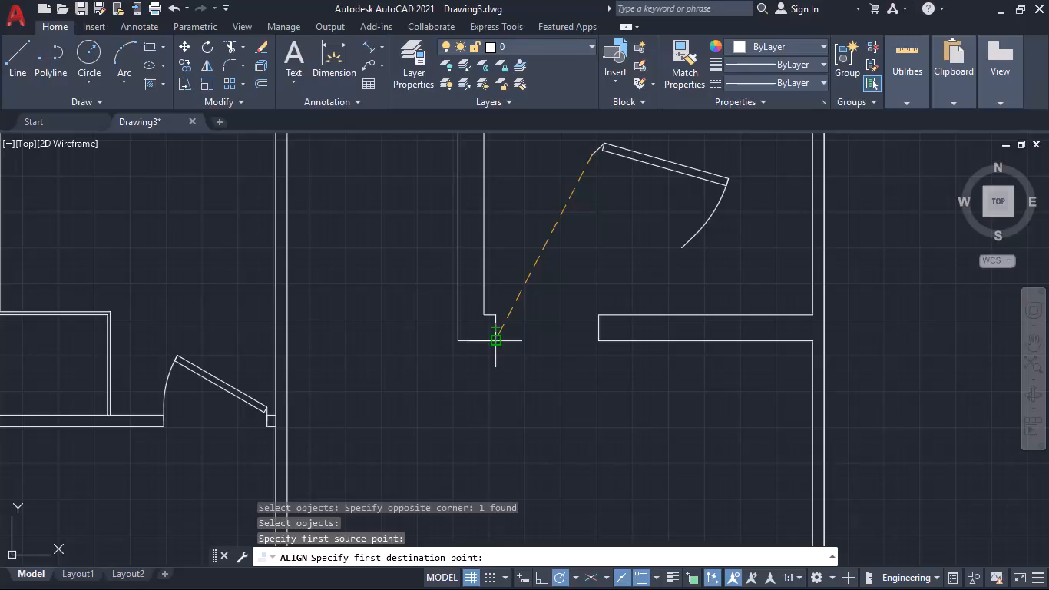
click(492, 339)
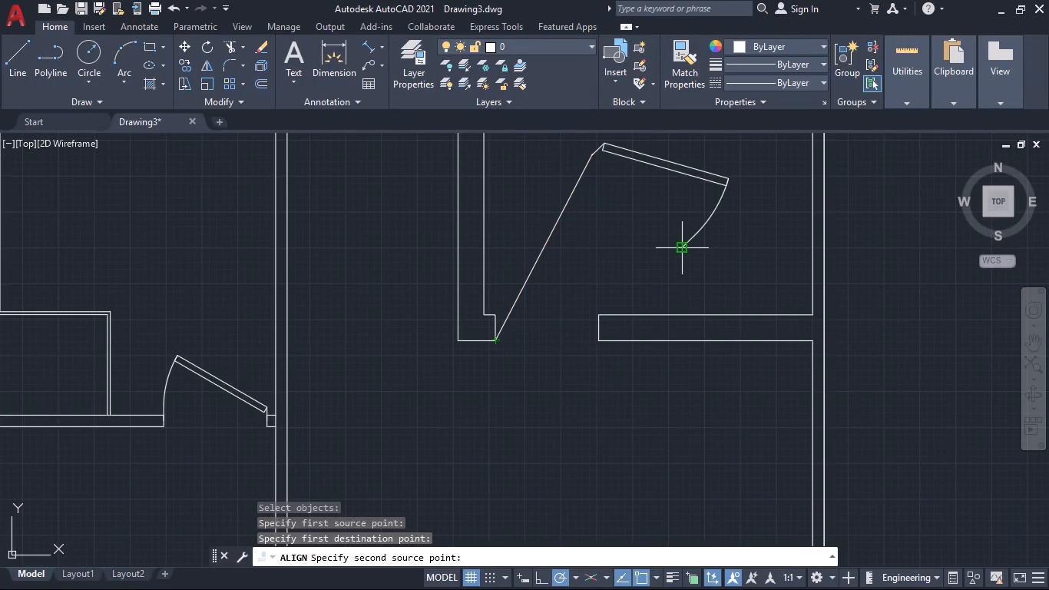
click(687, 248)
click(597, 344)
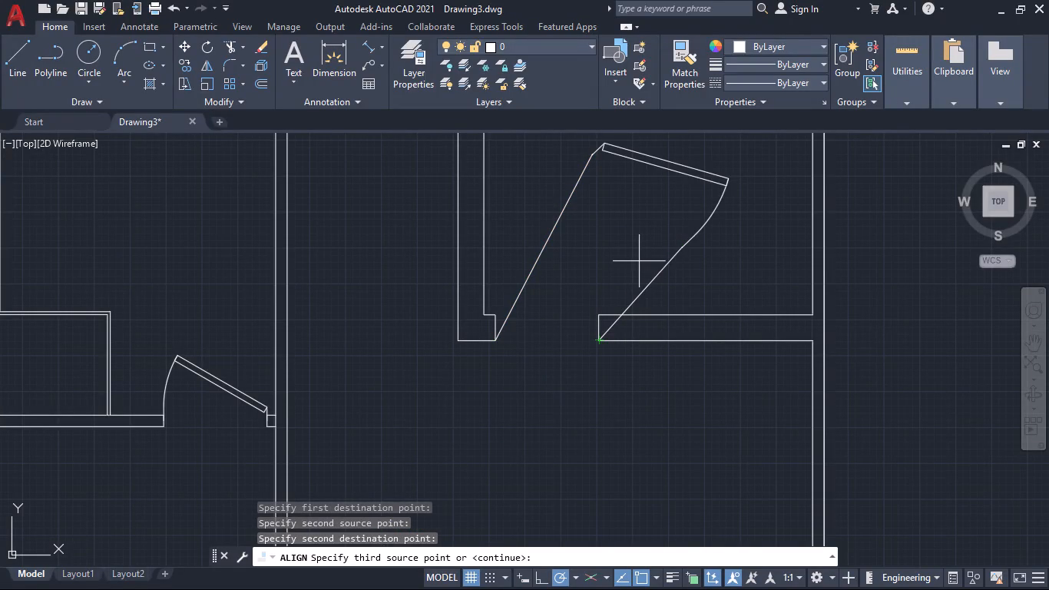
key(Return)
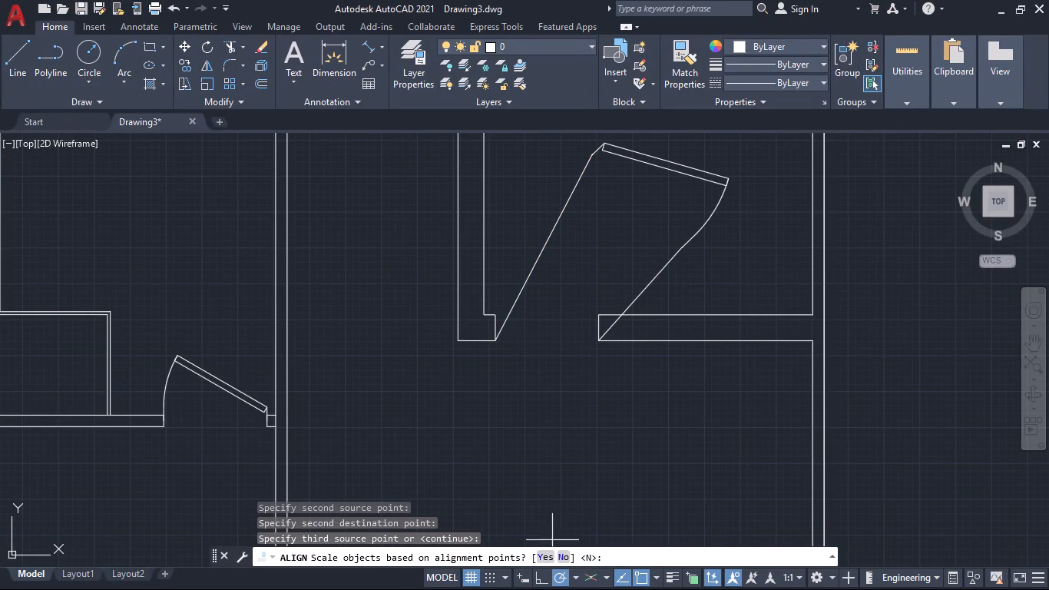
click(539, 553)
Align the upper loose southwest door with the opening beside the central wall, hinge end at the east jamb's south corner, swing end at the west's, scaled to fit.
scroll(590, 370, down, 2)
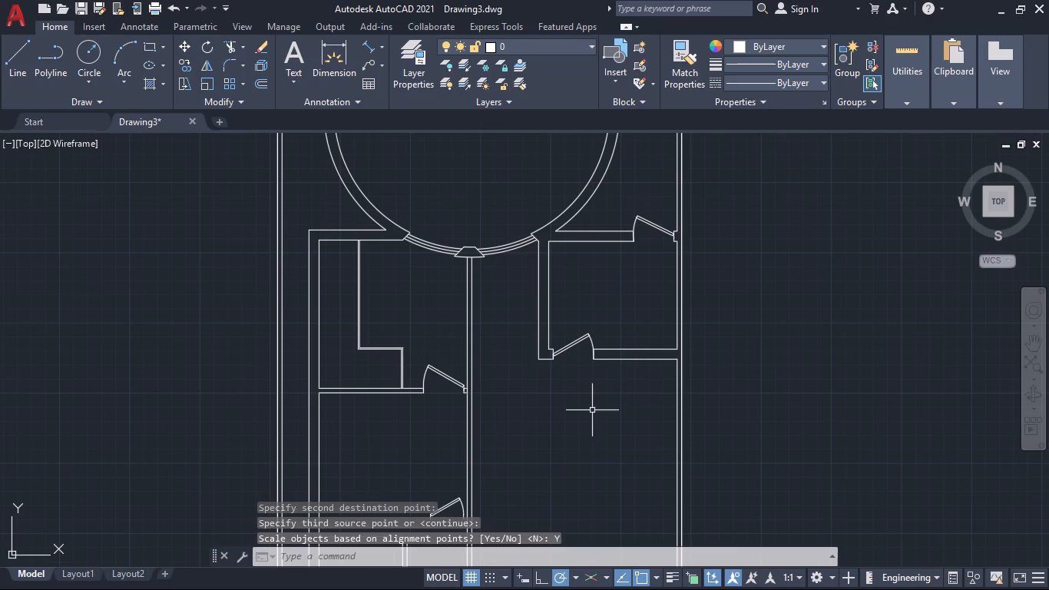
middle_drag(594, 411, 582, 355)
scroll(587, 360, up, 1)
middle_drag(585, 375, 585, 373)
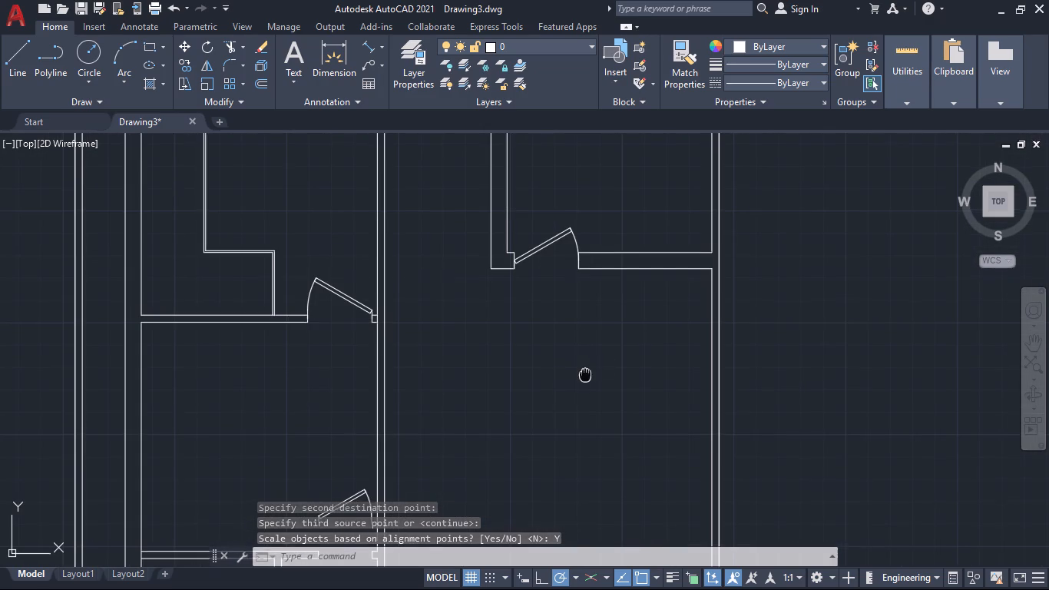
middle_drag(585, 373, 587, 317)
scroll(595, 329, down, 3)
middle_drag(604, 353, 623, 319)
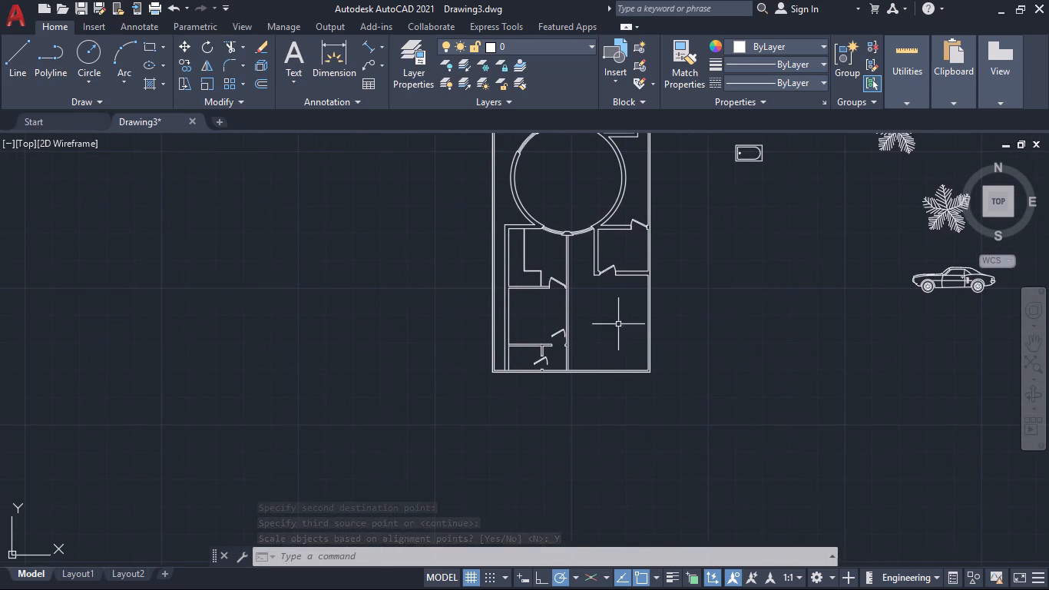
scroll(549, 350, up, 4)
middle_drag(581, 350, 508, 371)
scroll(548, 341, up, 1)
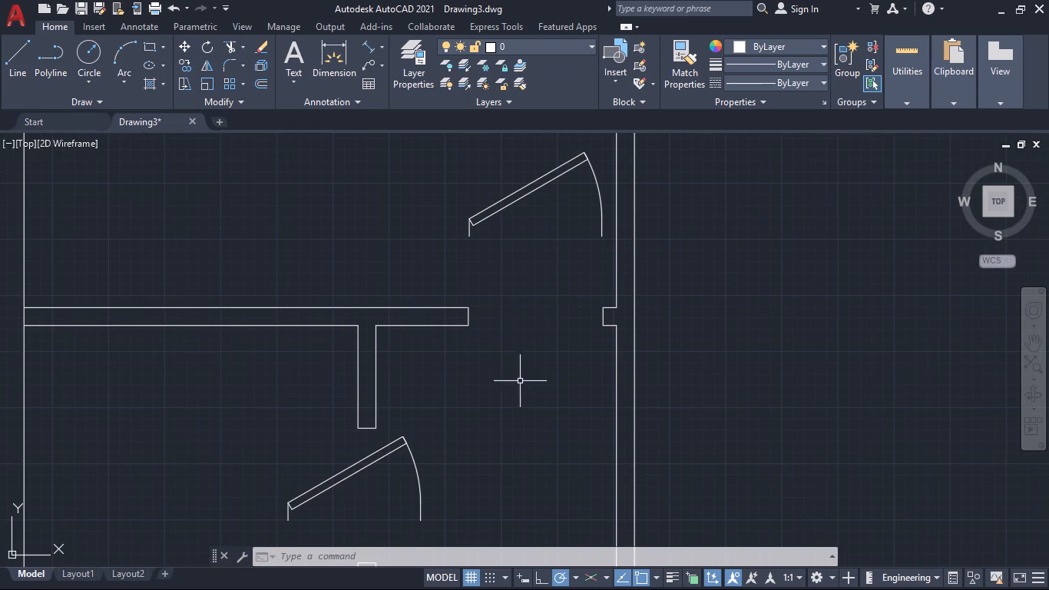
click(552, 219)
click(479, 191)
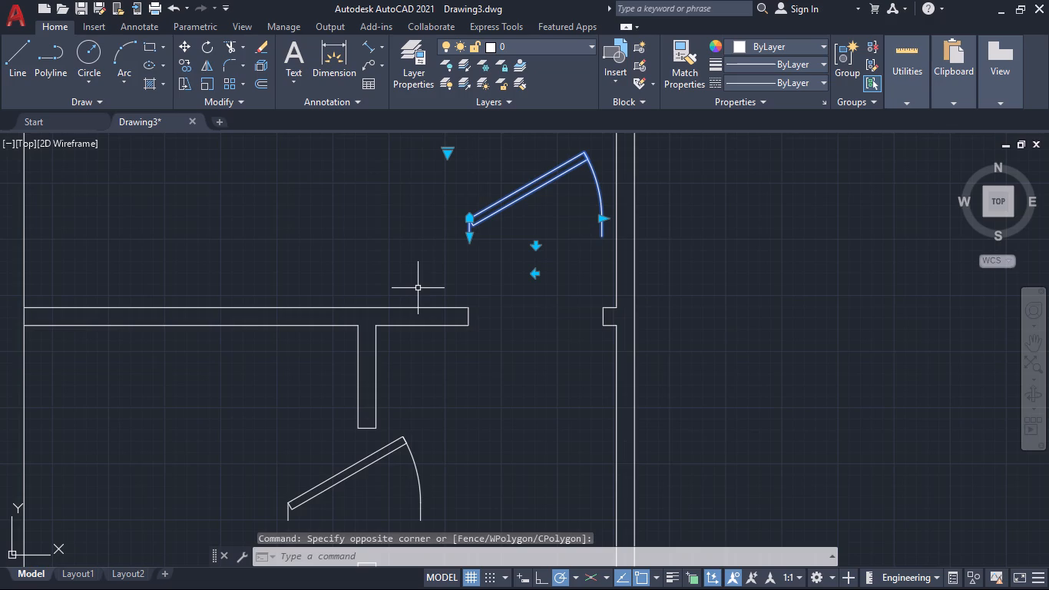
key(a)
key(semicolon)
key(BackSpace)
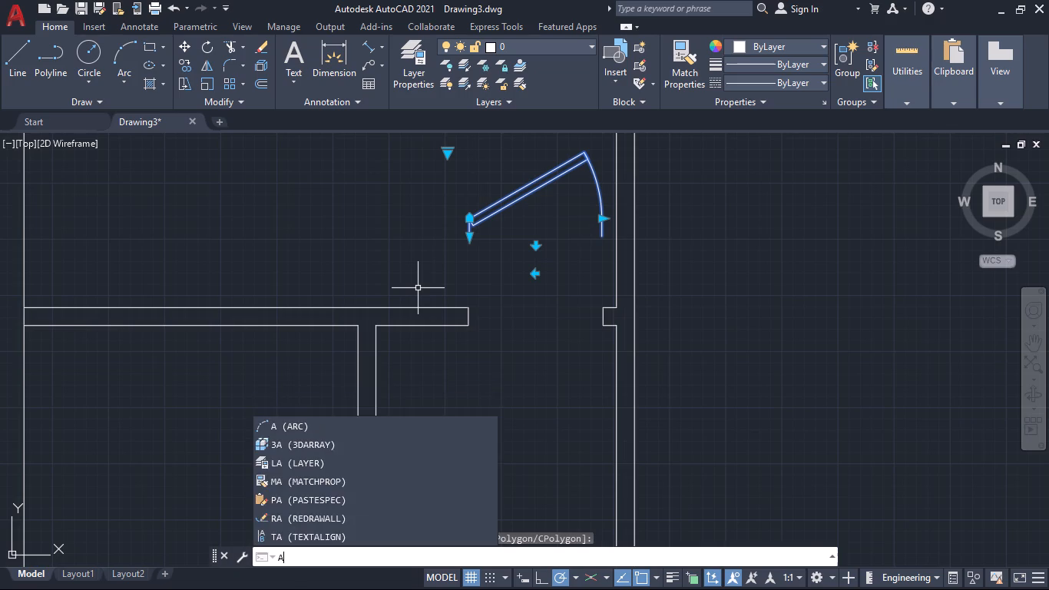
key(l)
key(Return)
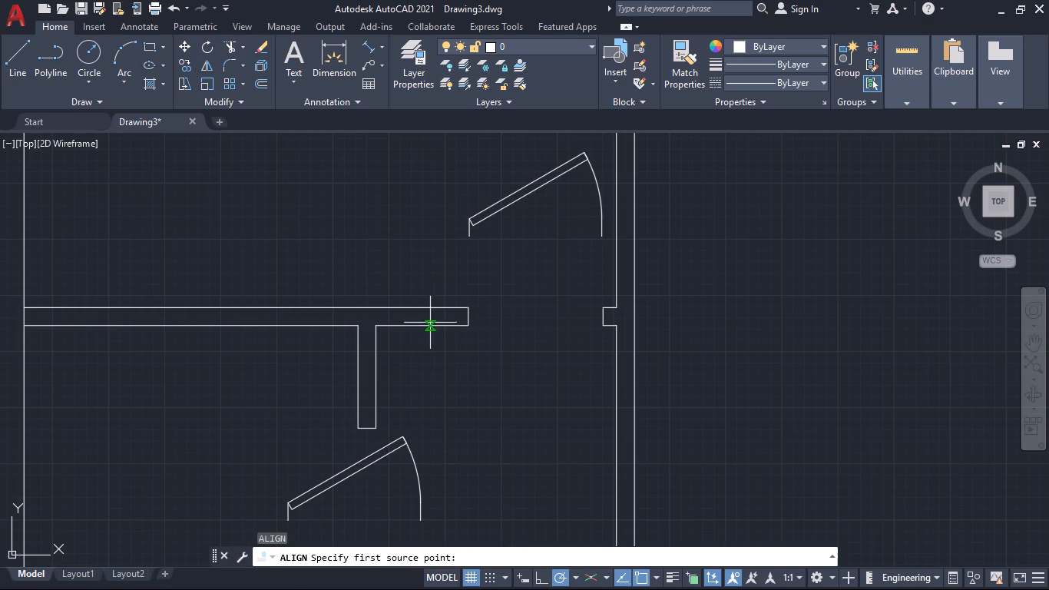
click(472, 238)
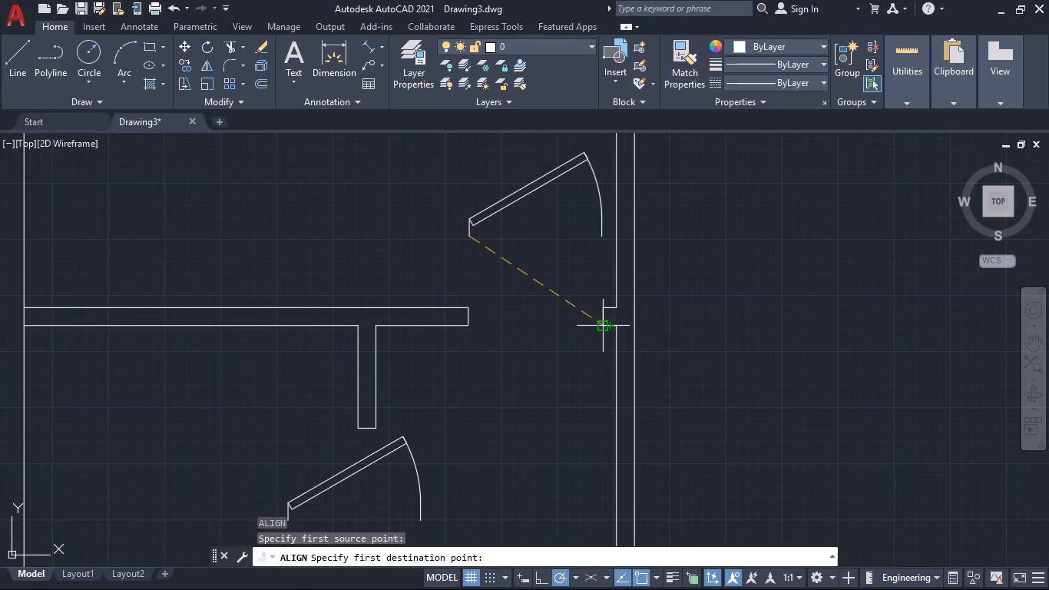
click(599, 323)
click(602, 238)
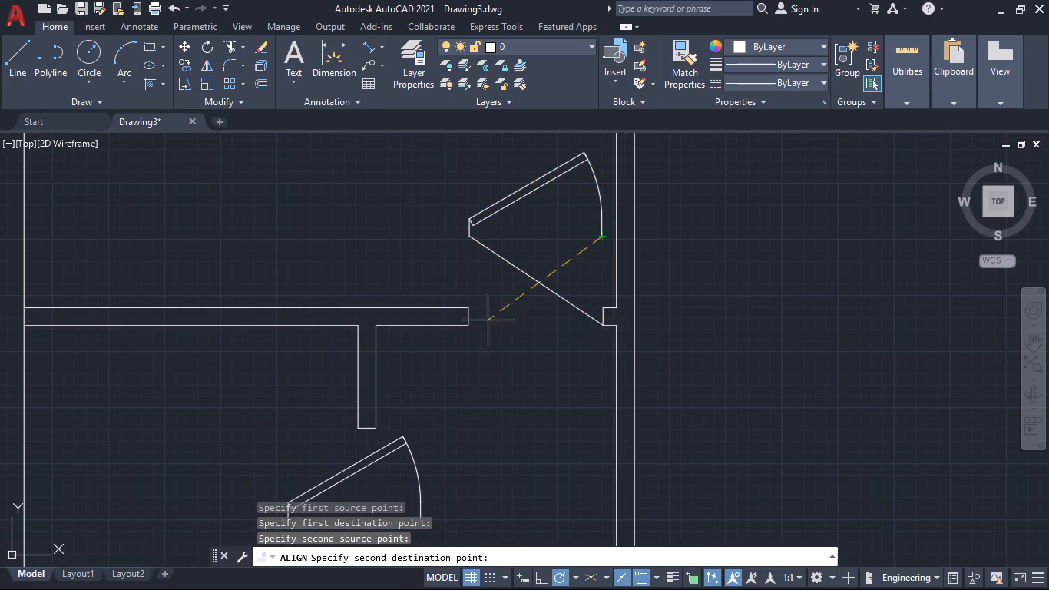
click(467, 321)
key(Return)
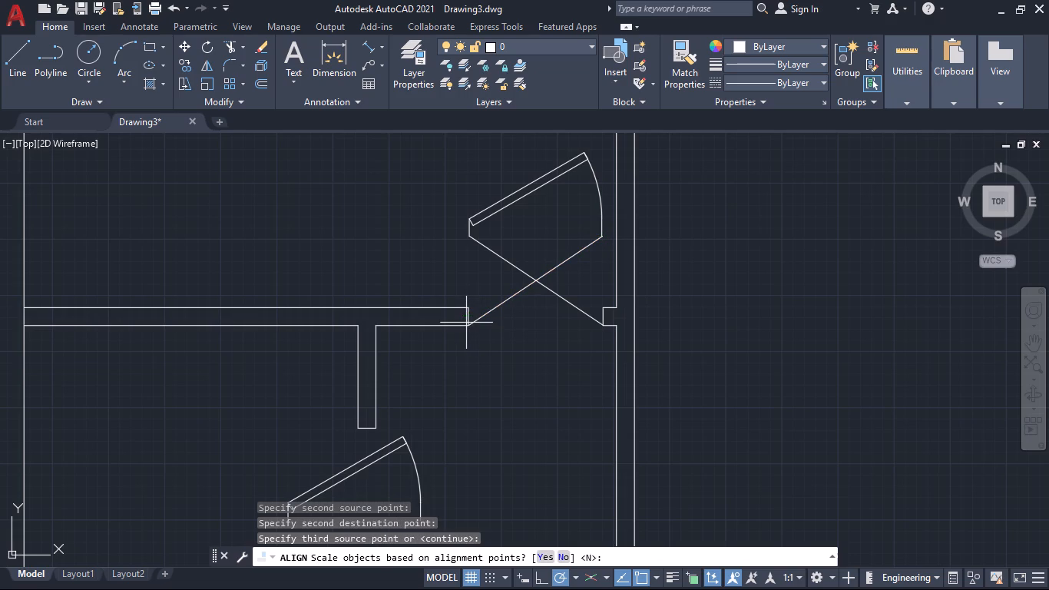
click(538, 556)
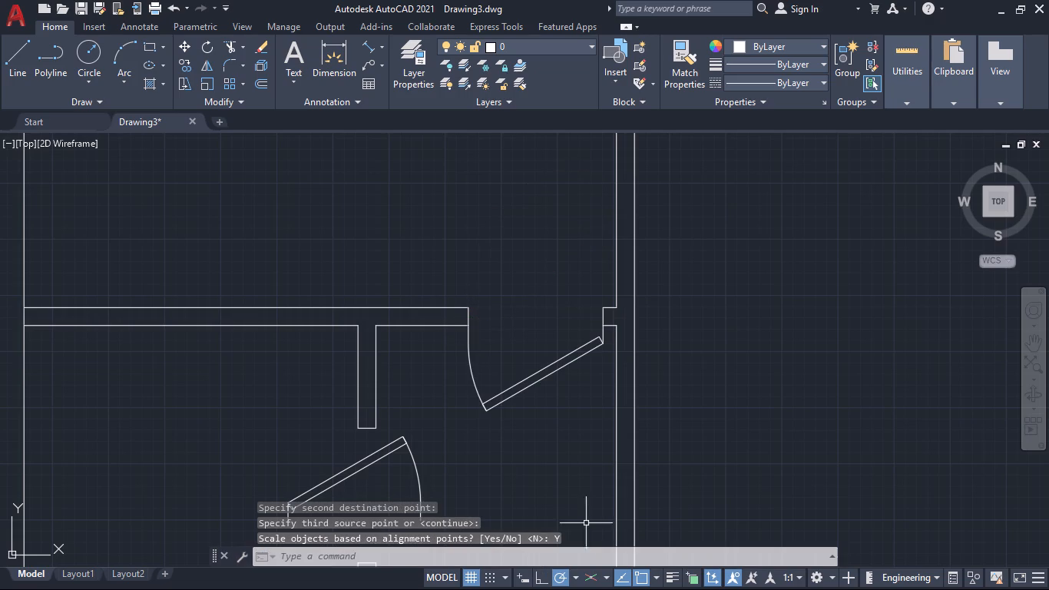
Flip the newly aligned door across its wall so the leaf swings north.
scroll(587, 476, down, 1)
click(573, 404)
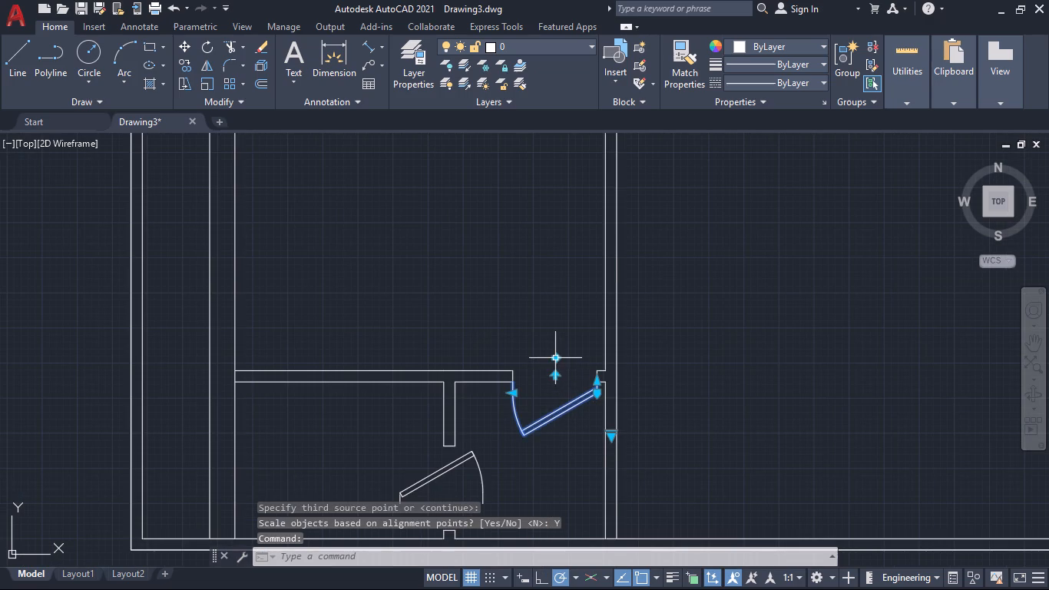
click(557, 375)
scroll(564, 438, down, 1)
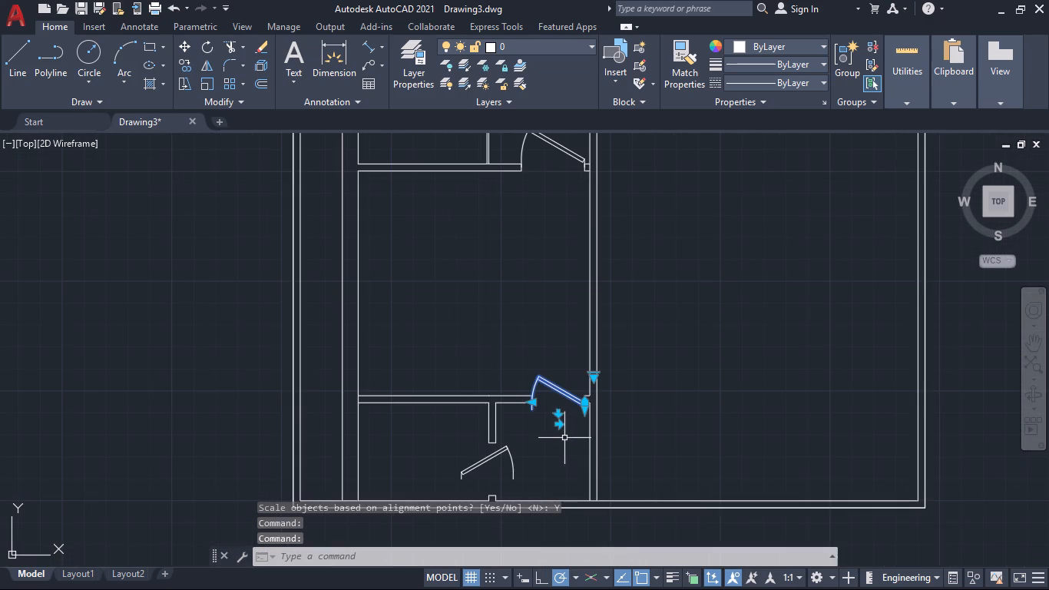
scroll(547, 426, up, 2)
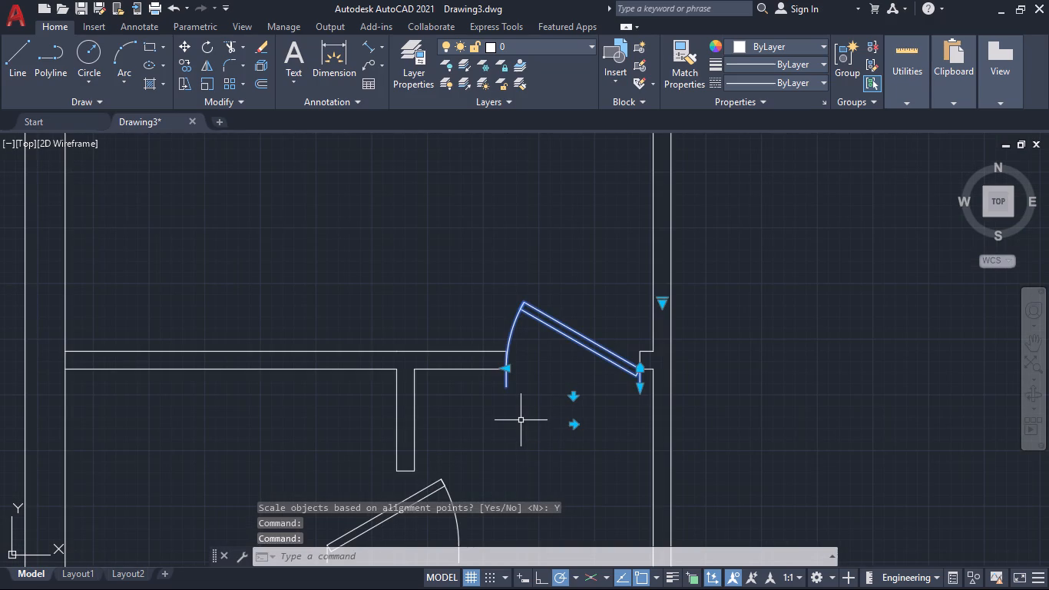
key(Escape)
Move the flipped door from the south end of its hinge side to the east jamb's south corner.
key(m)
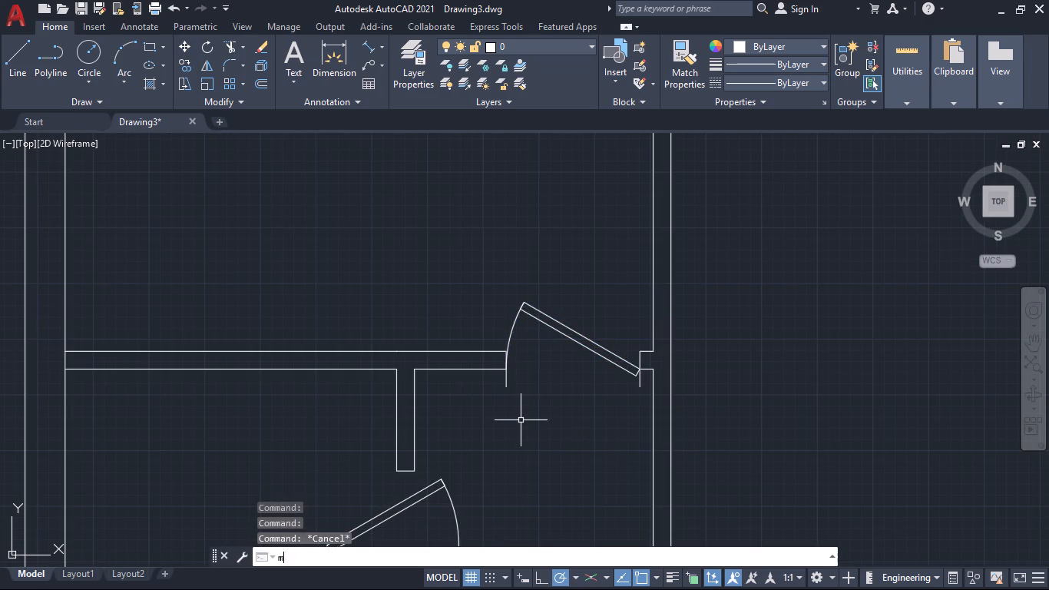
key(Return)
click(571, 338)
key(Return)
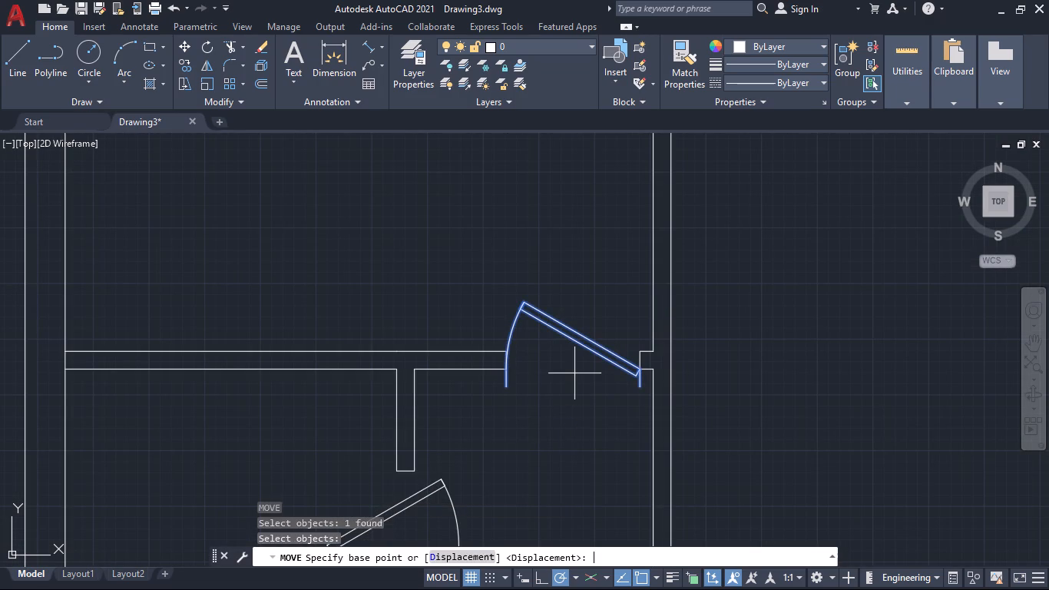
click(640, 386)
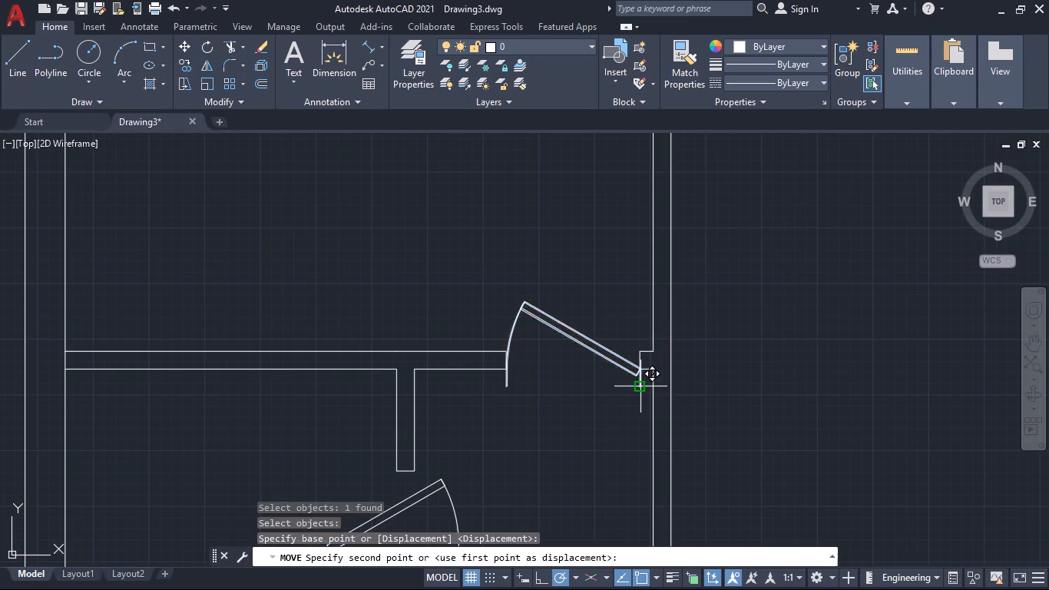
scroll(640, 363, up, 3)
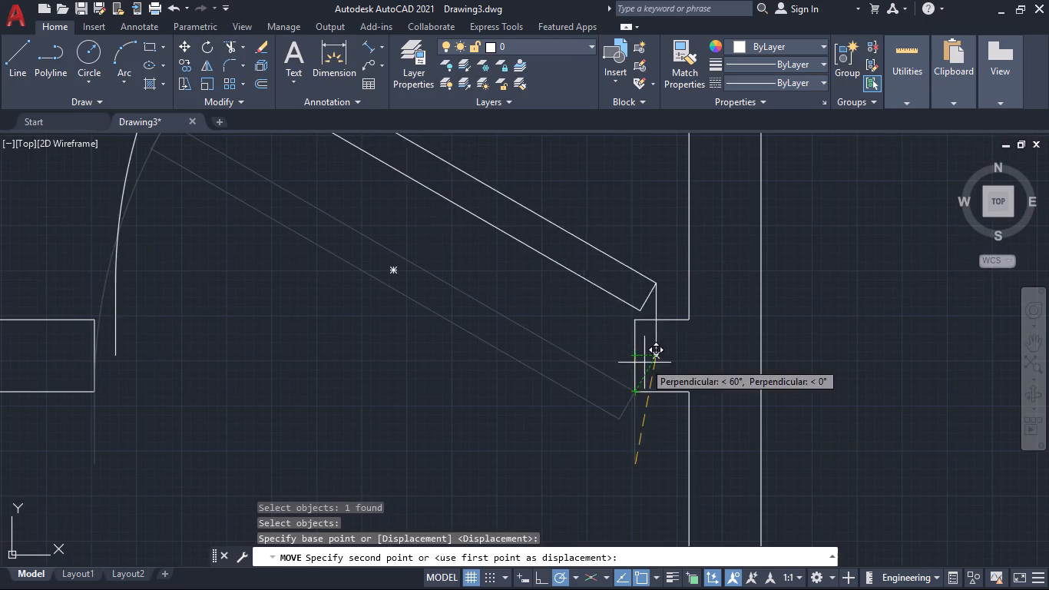
click(634, 390)
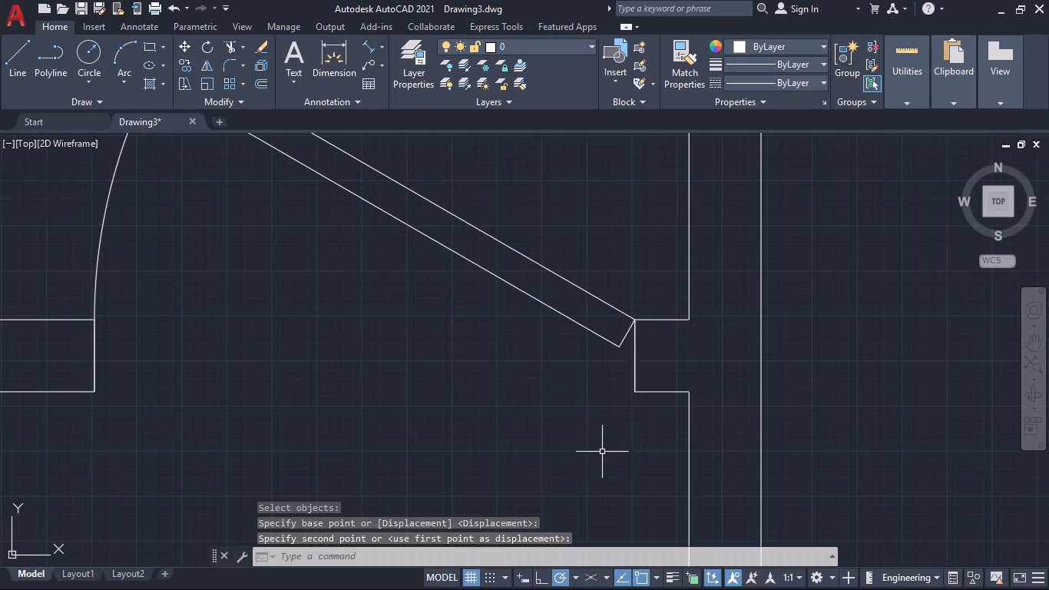
Align the remaining loose southwest door with the short partition's opening, hinge end at the north jamb's west corner, swing end at the south's, scaled to fit.
scroll(602, 455, down, 1)
middle_drag(584, 467, 627, 365)
scroll(627, 365, up, 1)
scroll(626, 371, down, 3)
middle_drag(593, 438, 612, 298)
scroll(595, 326, down, 1)
middle_drag(589, 336, 768, 291)
scroll(710, 324, up, 2)
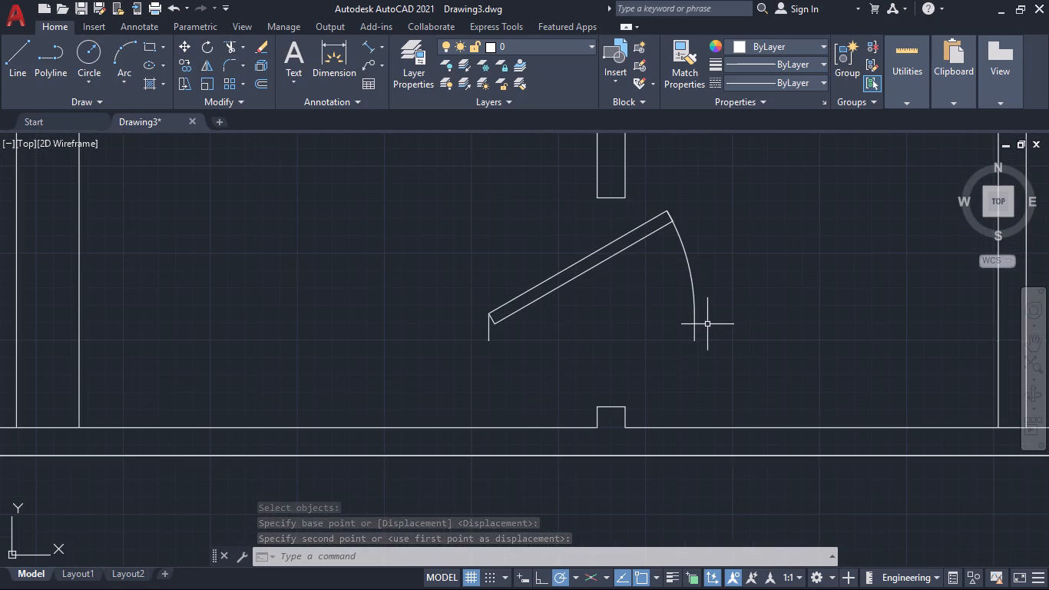
click(707, 323)
click(593, 283)
text(al)
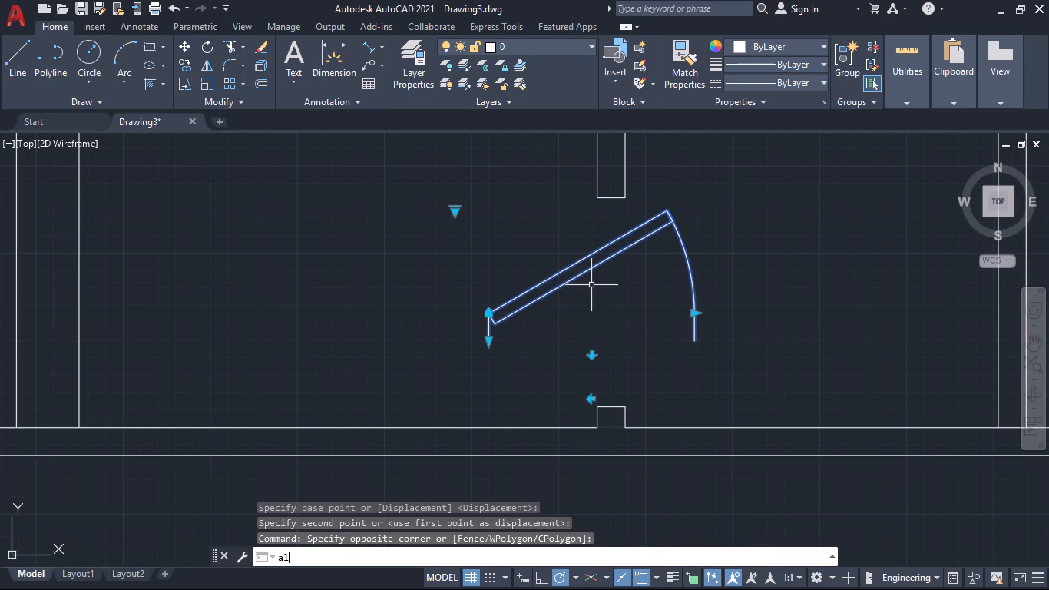
key(Return)
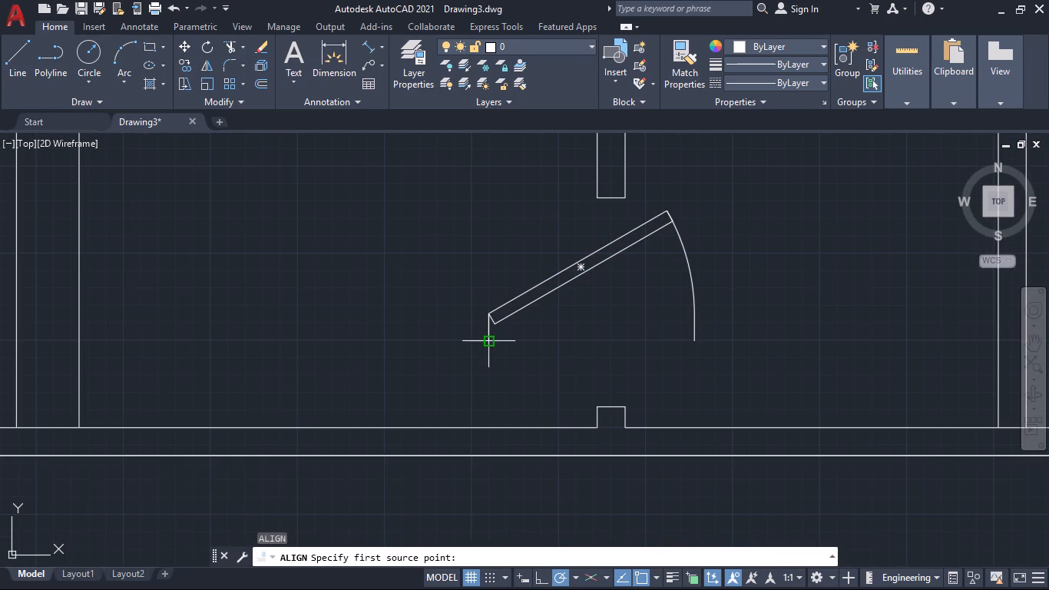
click(488, 340)
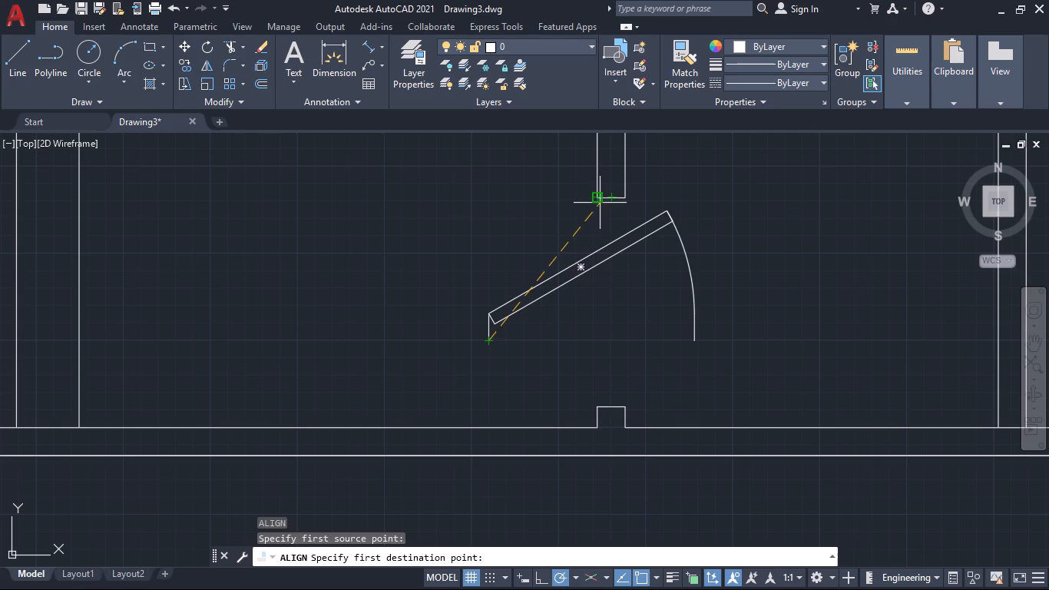
click(598, 196)
click(694, 341)
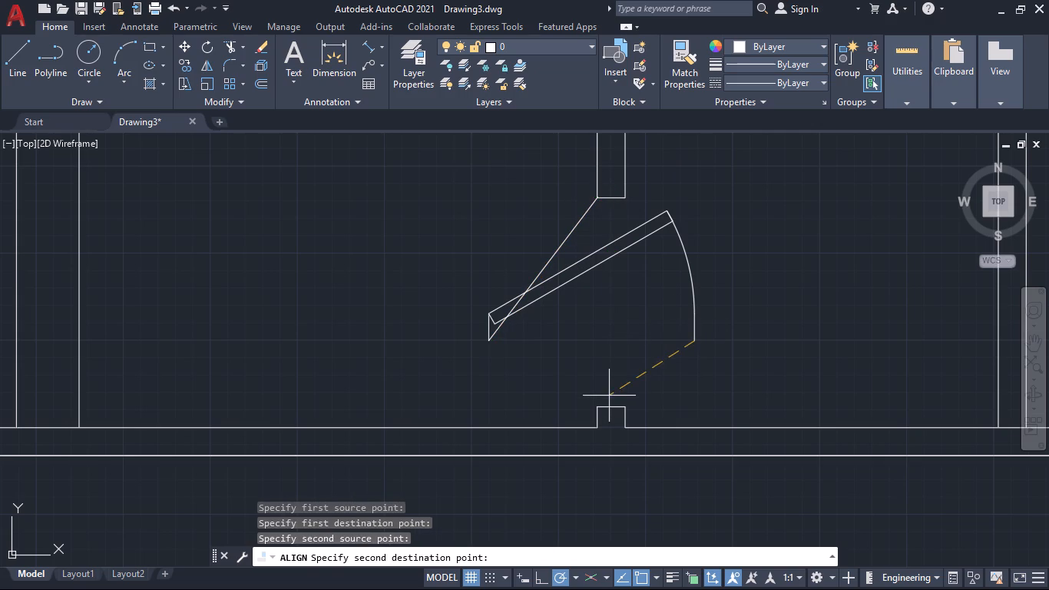
click(601, 404)
key(Return)
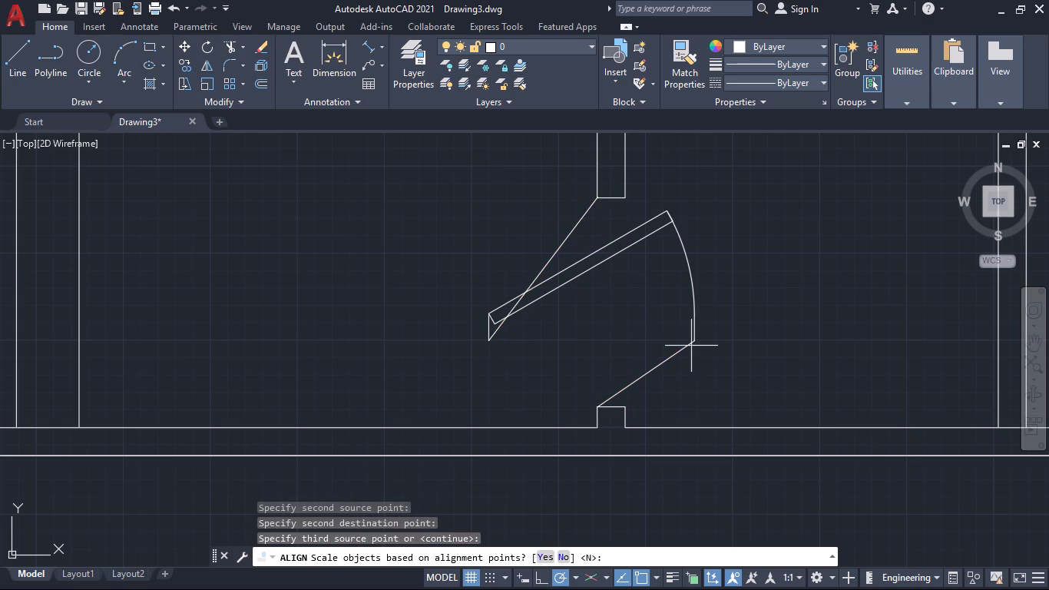
click(541, 554)
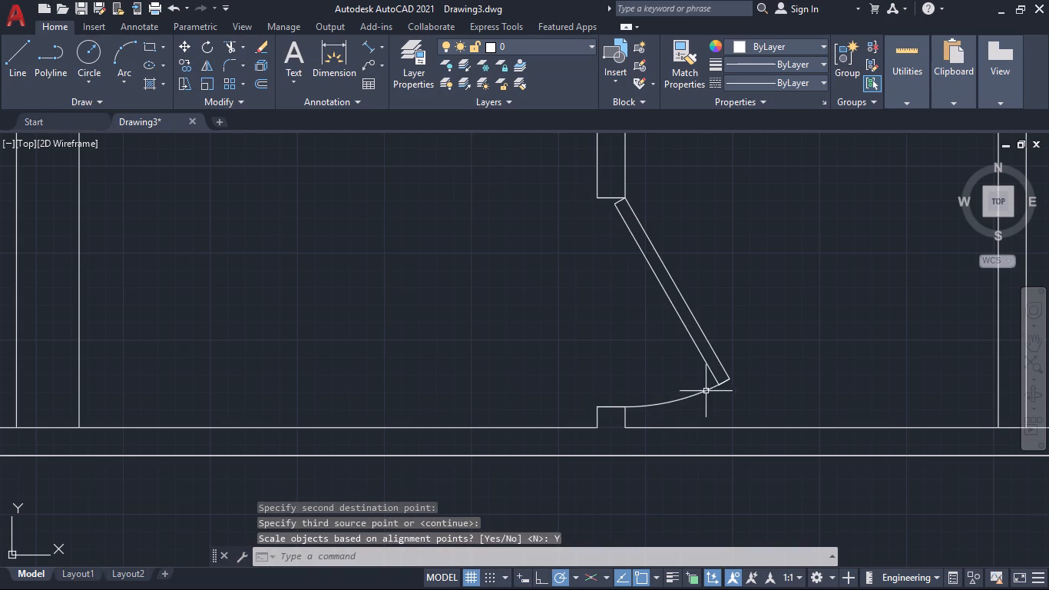
Flip the partition door so its hinge sits at the south jamb, keeping the leaf swinging east.
scroll(707, 391, down, 2)
middle_drag(743, 350, 732, 355)
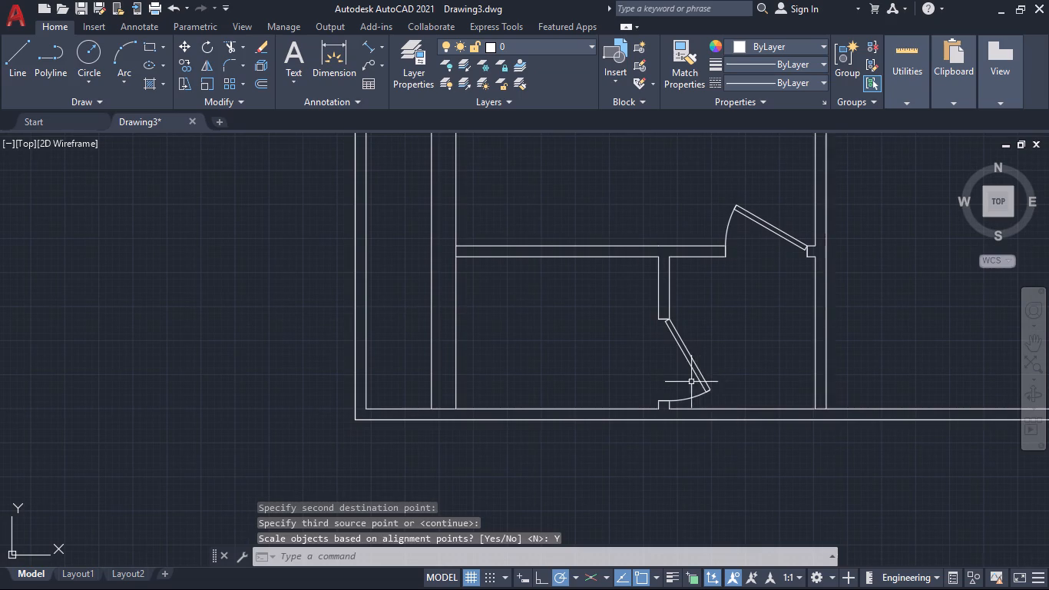
click(694, 363)
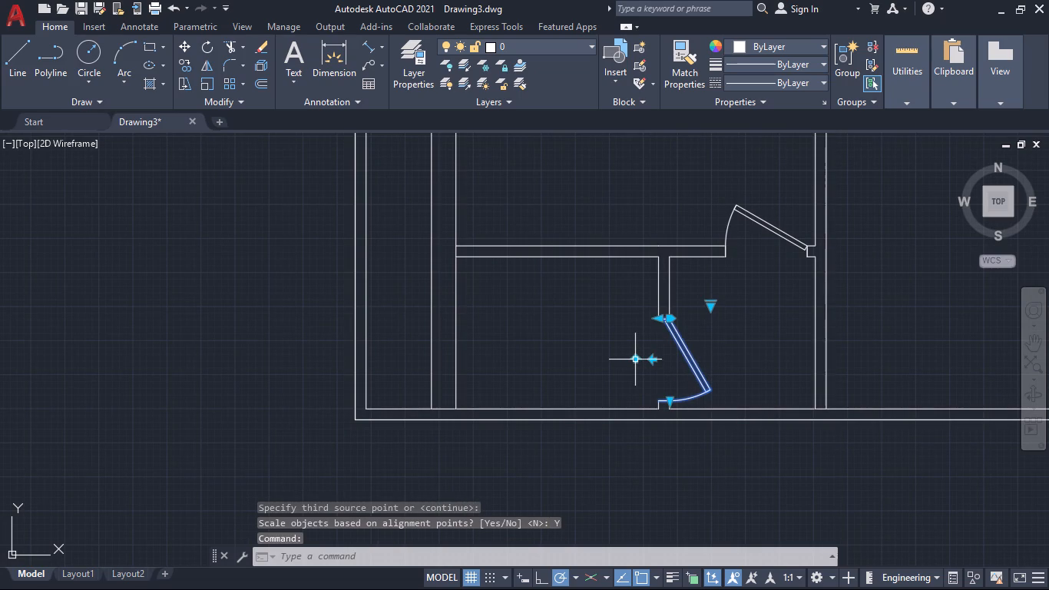
click(636, 363)
scroll(667, 343, up, 2)
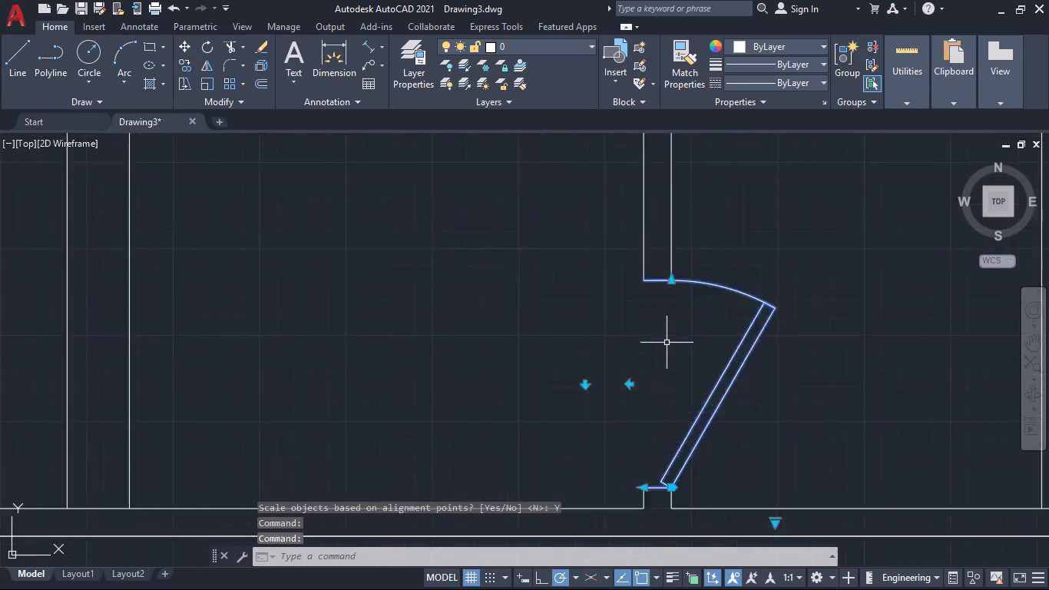
scroll(667, 343, up, 1)
scroll(667, 343, down, 4)
key(Escape)
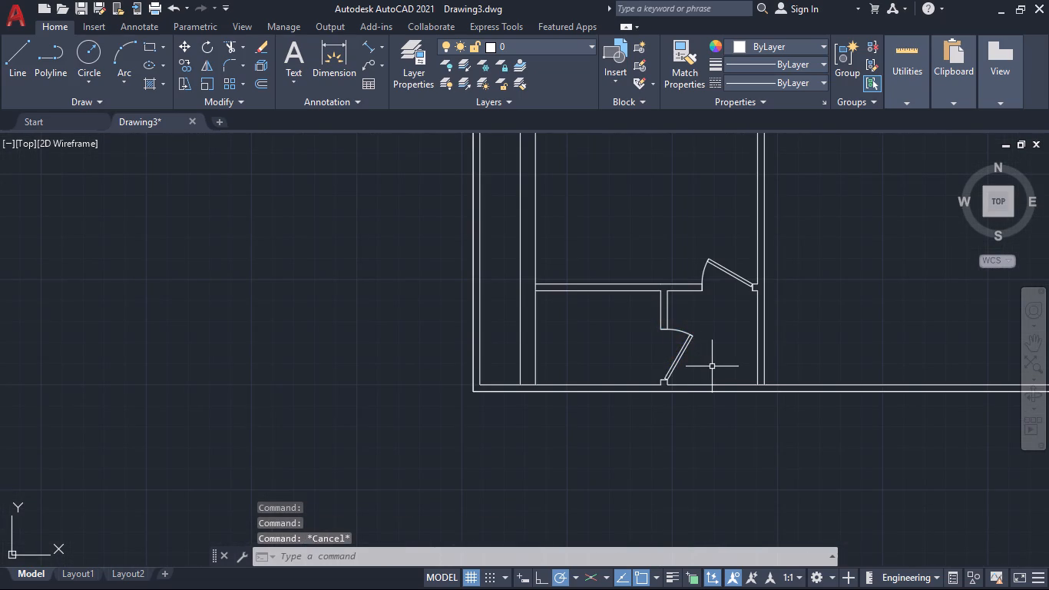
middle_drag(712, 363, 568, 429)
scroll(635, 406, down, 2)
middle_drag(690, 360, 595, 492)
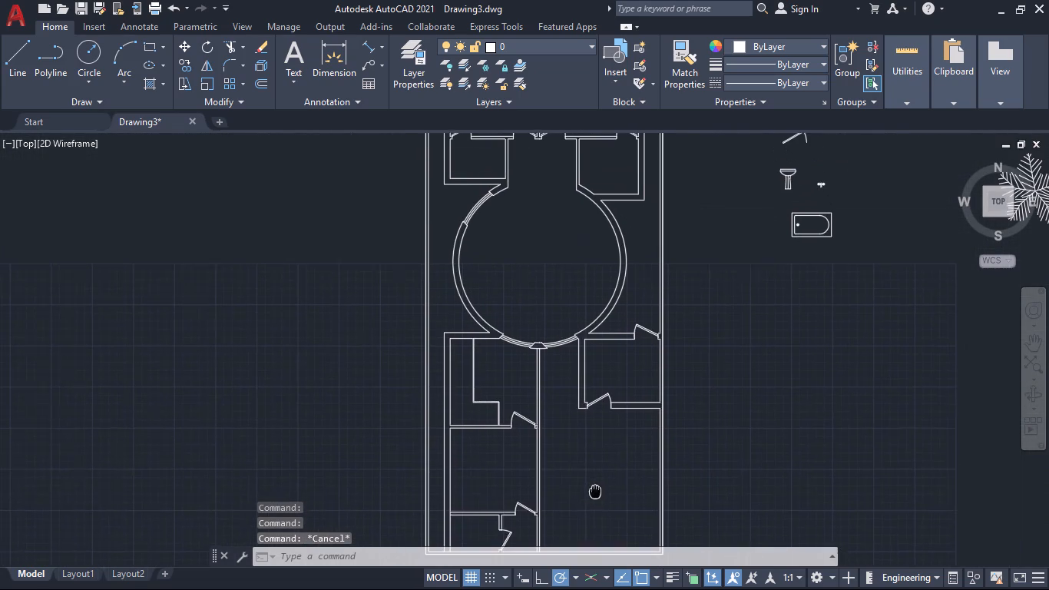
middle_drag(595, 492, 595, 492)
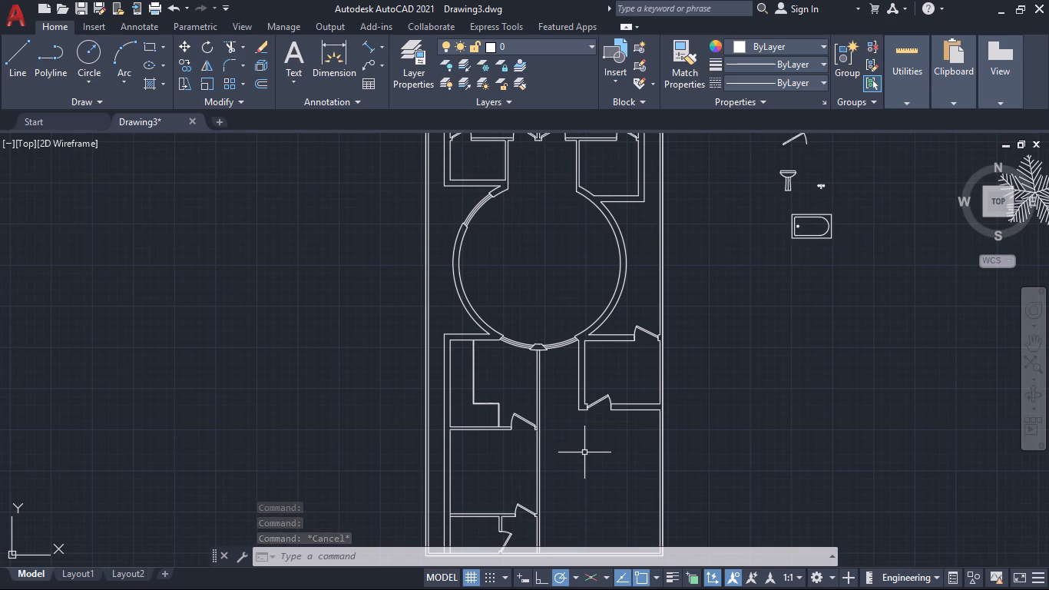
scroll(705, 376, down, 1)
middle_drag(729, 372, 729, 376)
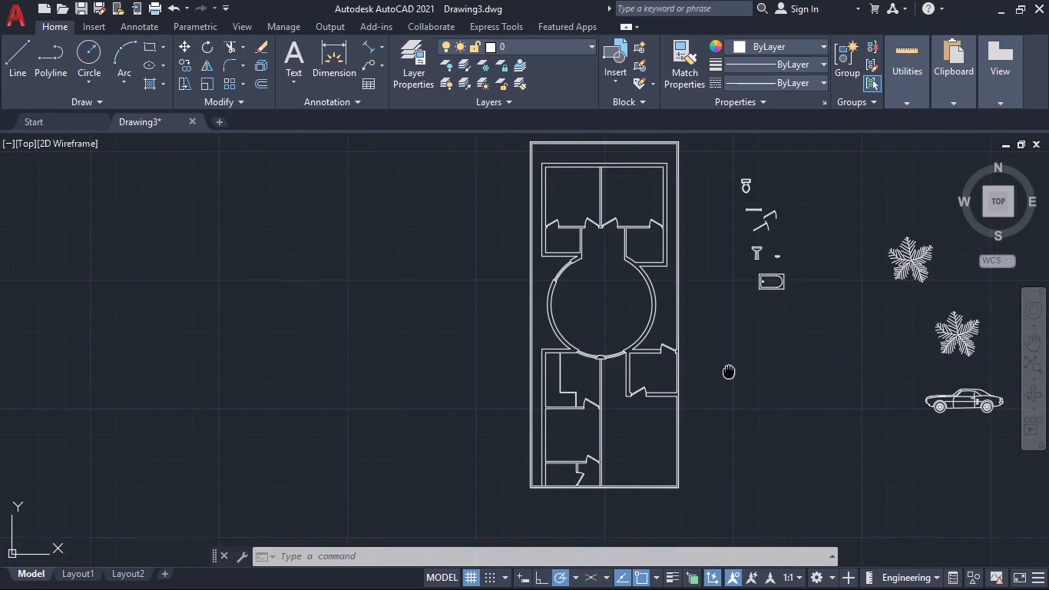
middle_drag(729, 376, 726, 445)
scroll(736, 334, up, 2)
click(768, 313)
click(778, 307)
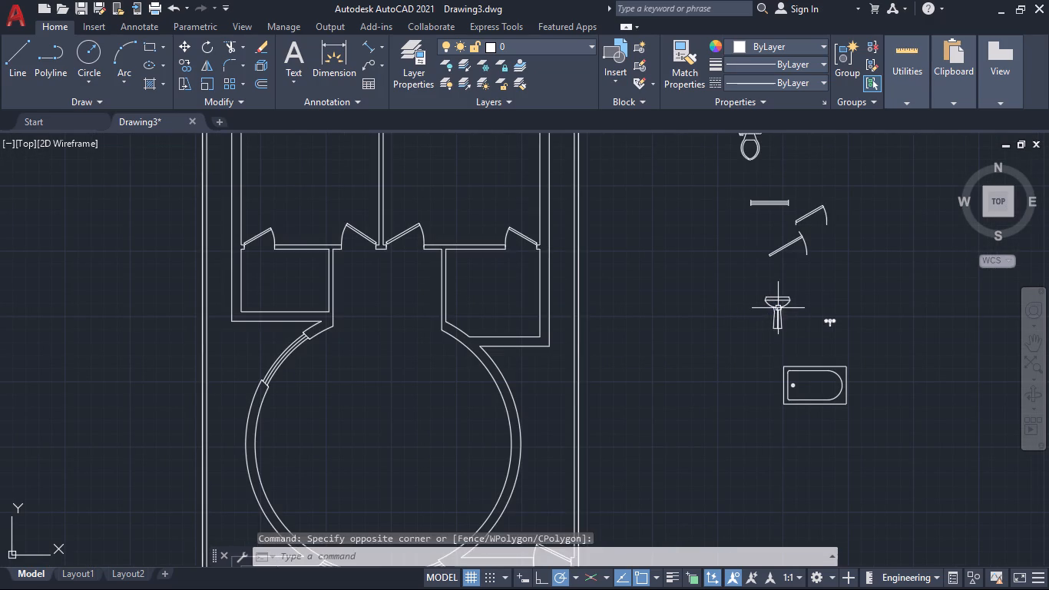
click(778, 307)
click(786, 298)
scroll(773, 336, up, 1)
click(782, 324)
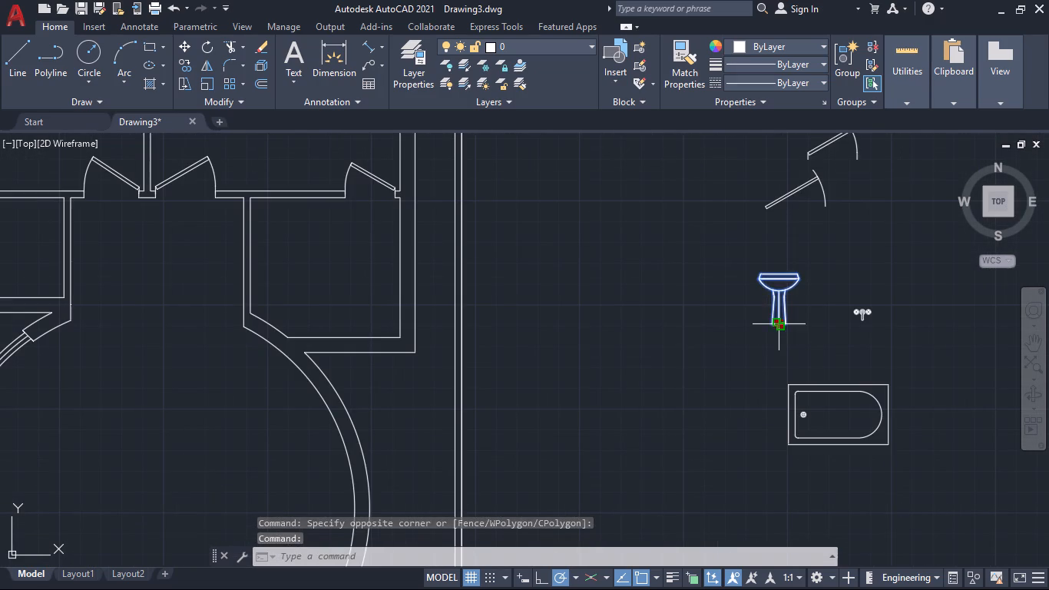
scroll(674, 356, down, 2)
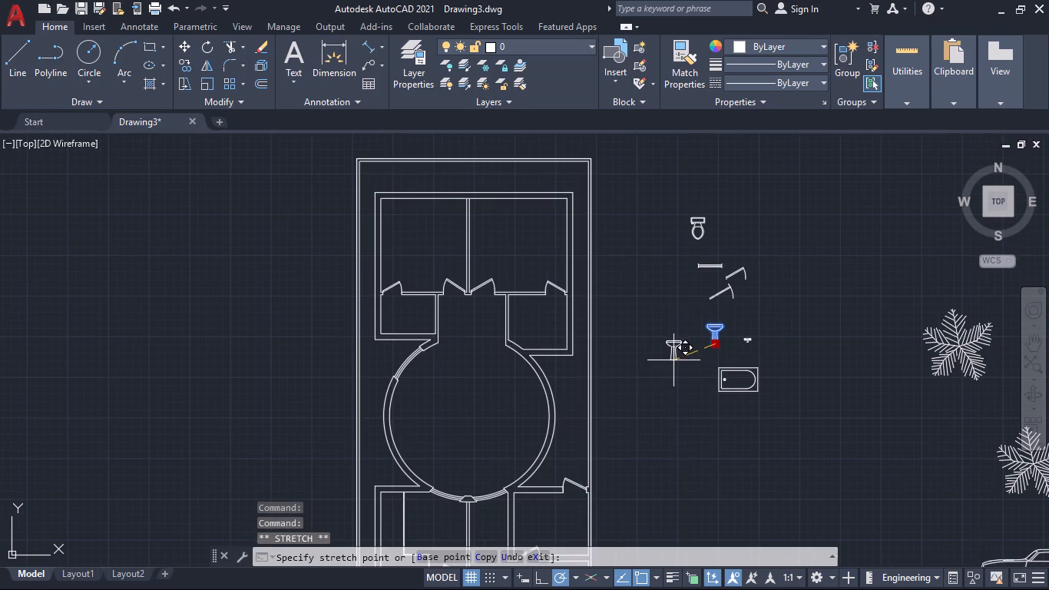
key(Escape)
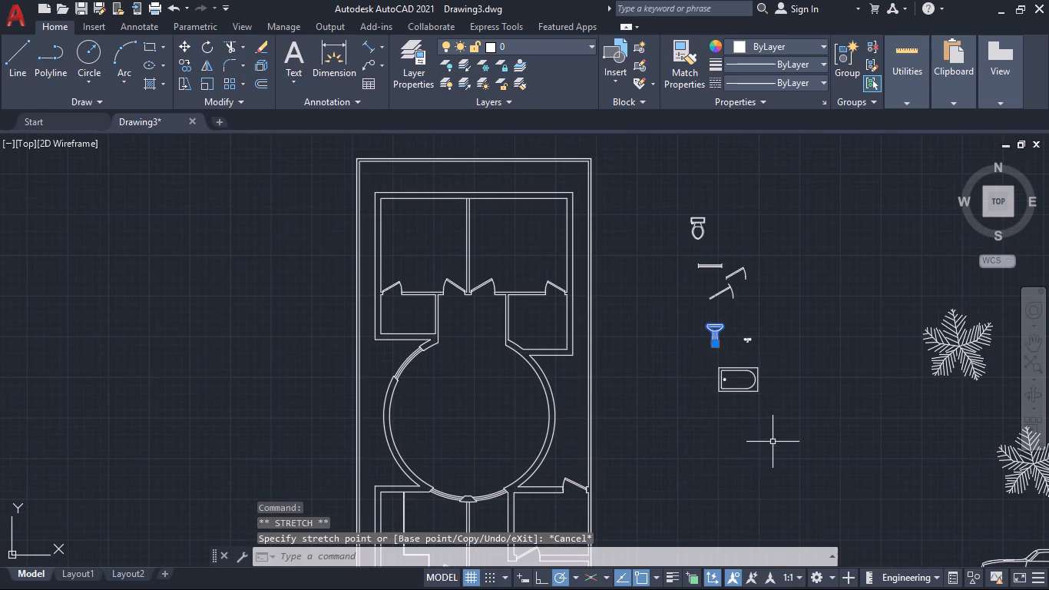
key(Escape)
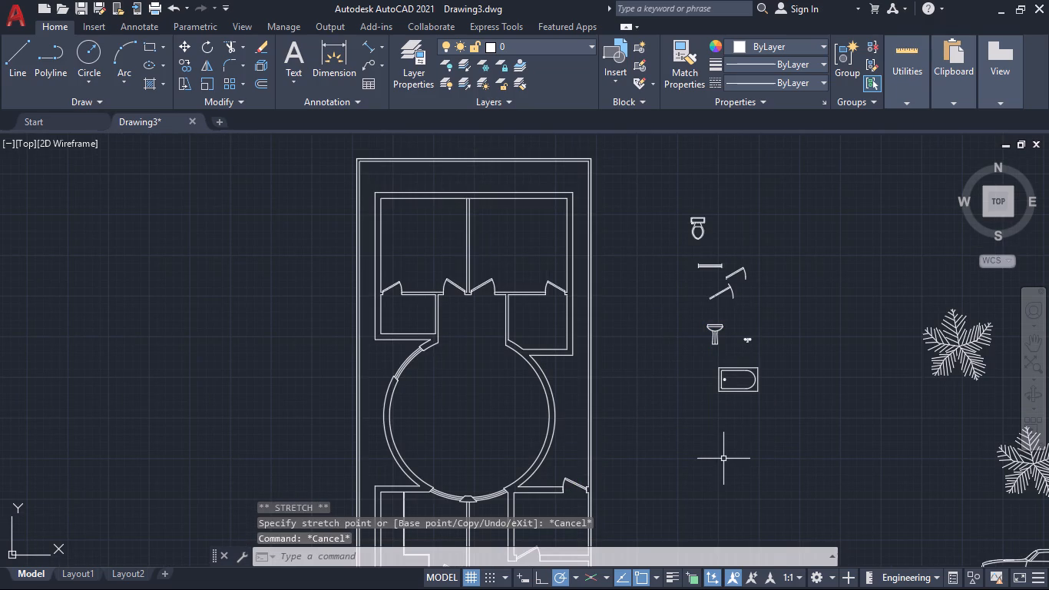
Insert the Sink - Oval top block from the House Designer blocks in DesignCenter, in the empty space east of the loose fixtures.
text(ds)
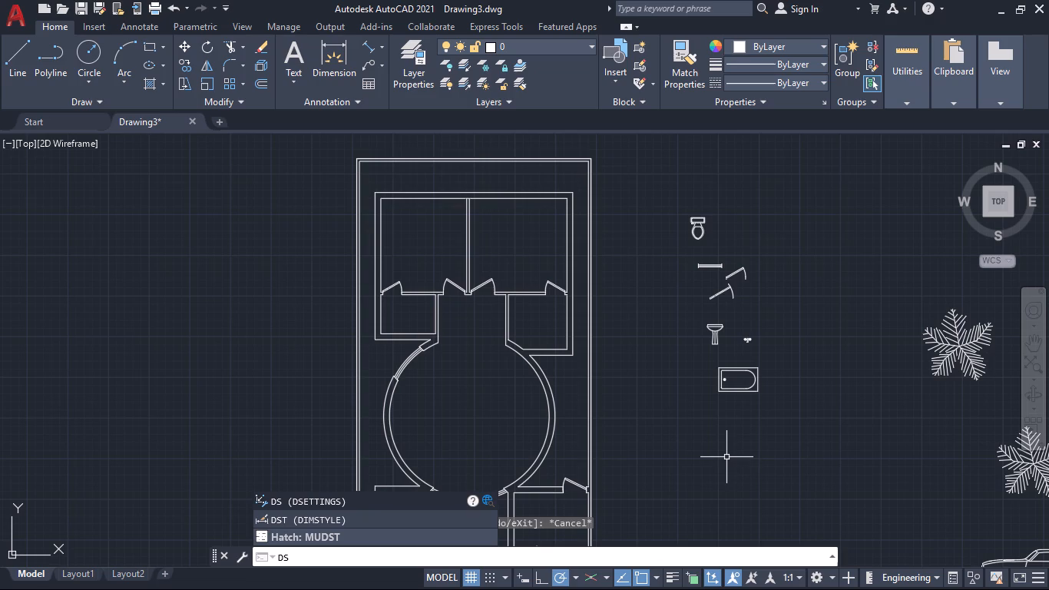
key(BackSpace)
key(c)
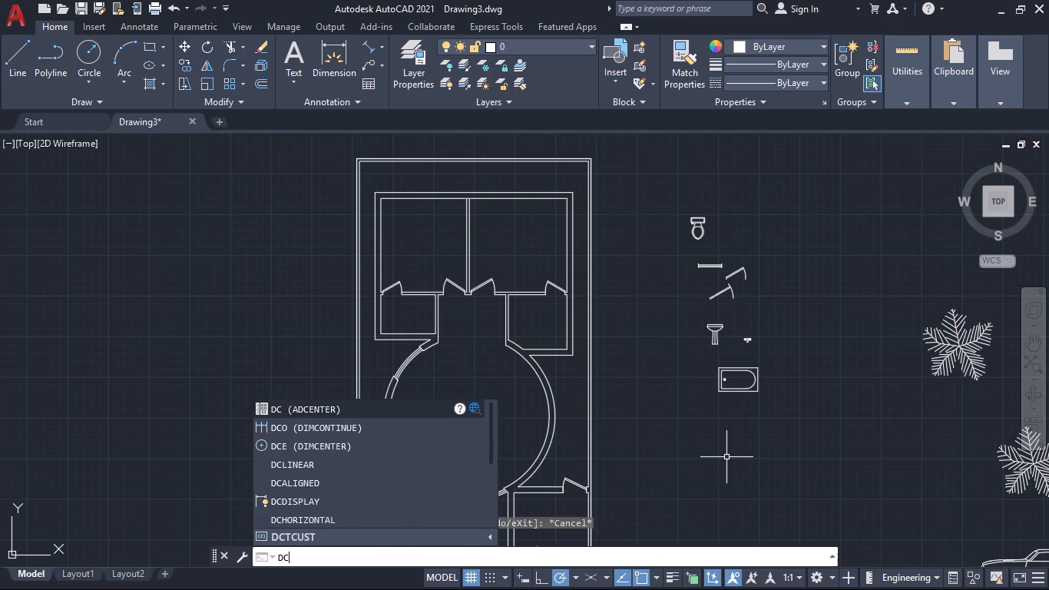
key(Return)
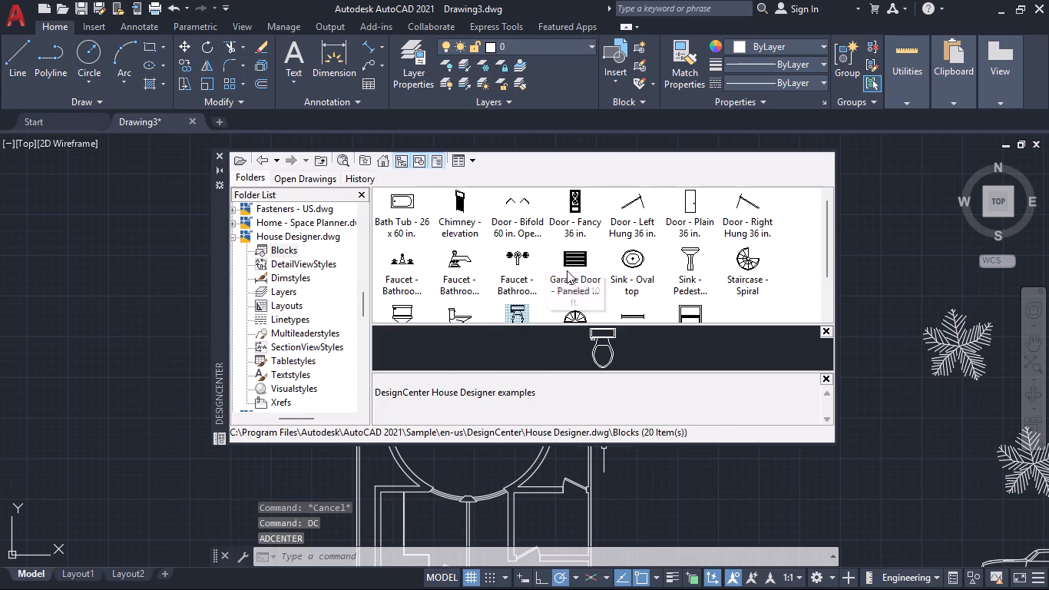
click(632, 257)
drag(634, 267, 865, 280)
key(Escape)
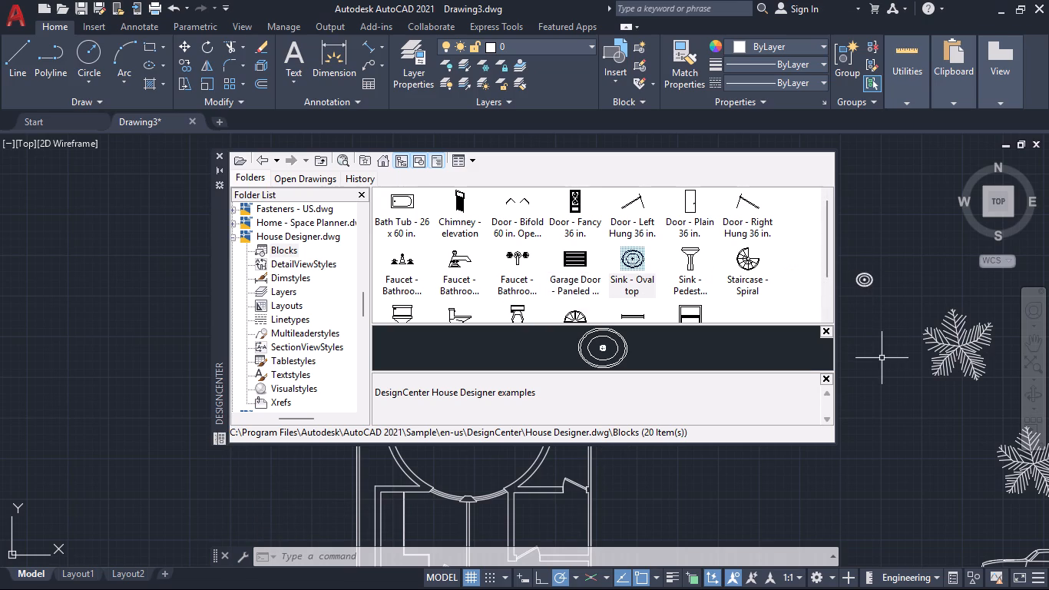
click(220, 154)
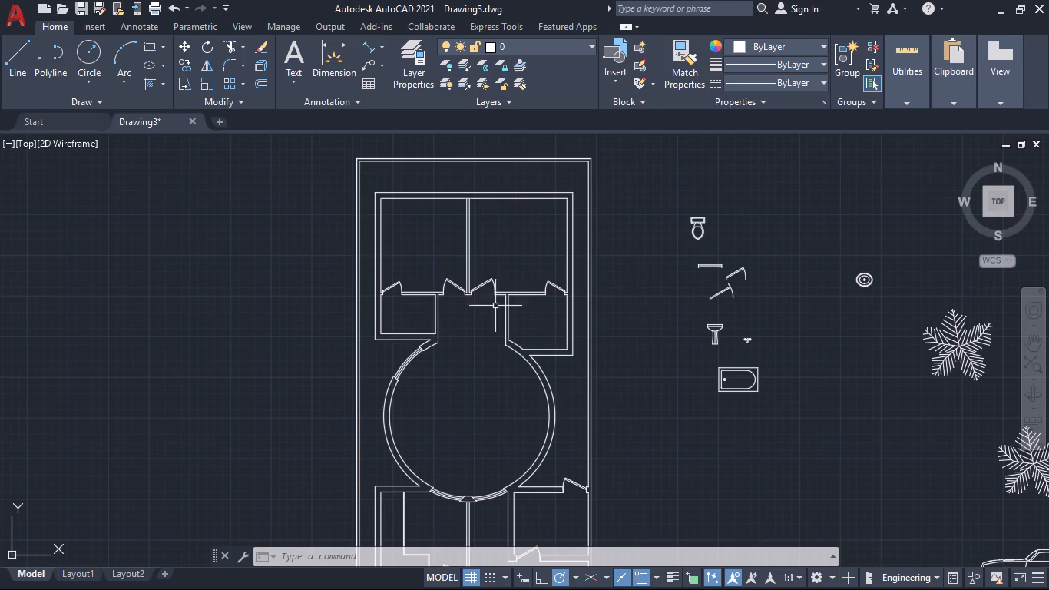
Copy the oval sink by its centre into the passage north of the circular room, against the passage's west wall.
middle_drag(822, 359, 789, 379)
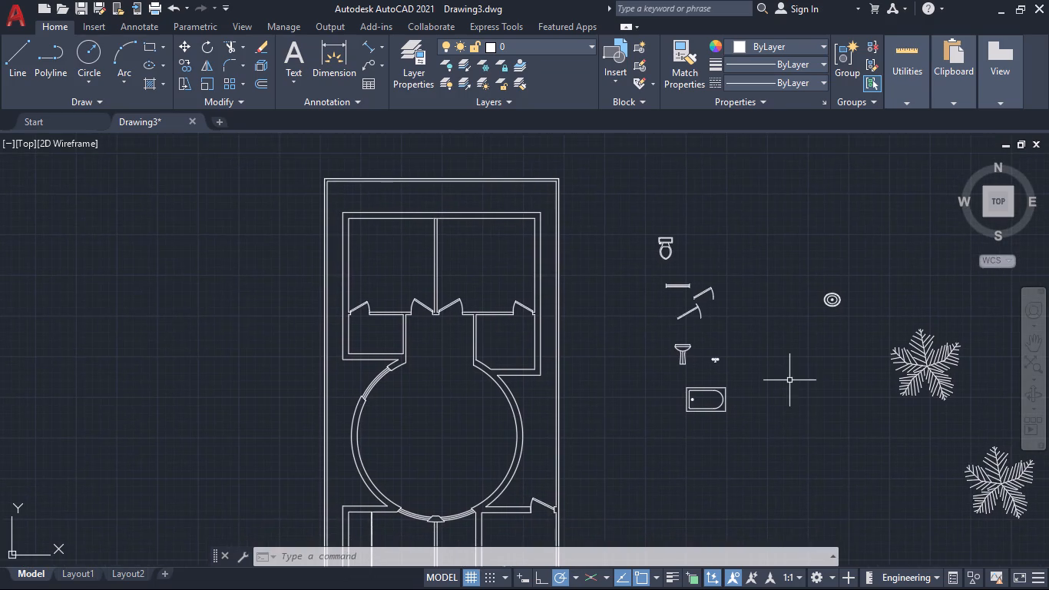
scroll(789, 373, up, 2)
middle_drag(812, 355, 761, 429)
click(882, 302)
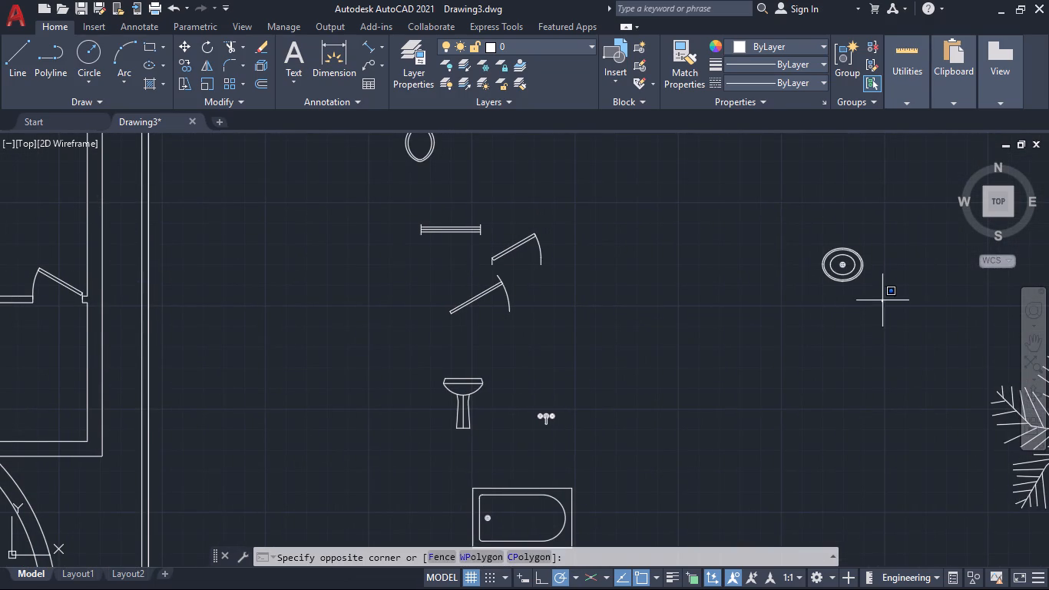
click(786, 216)
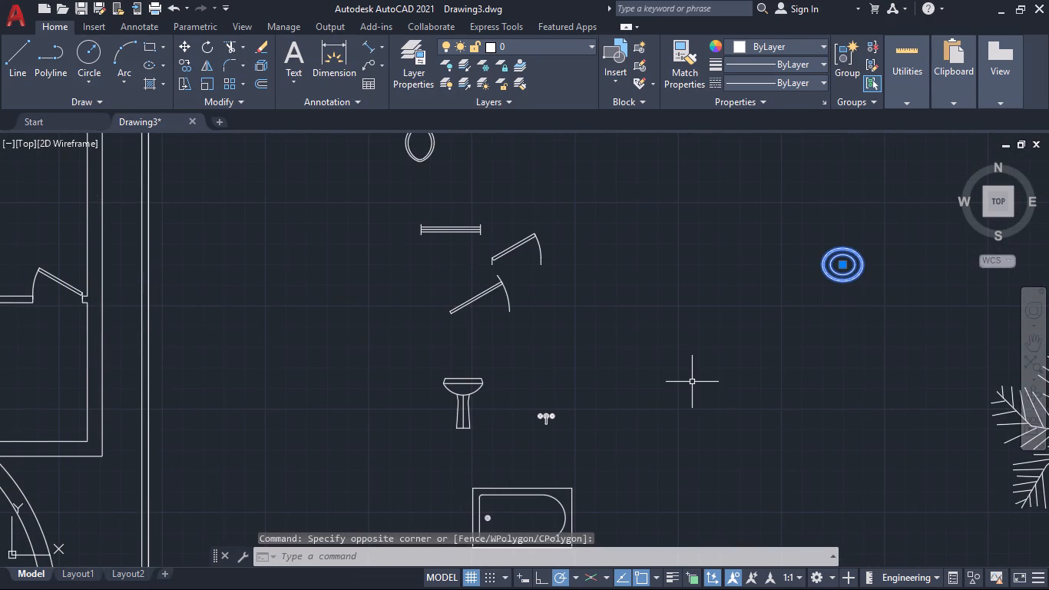
text(cp)
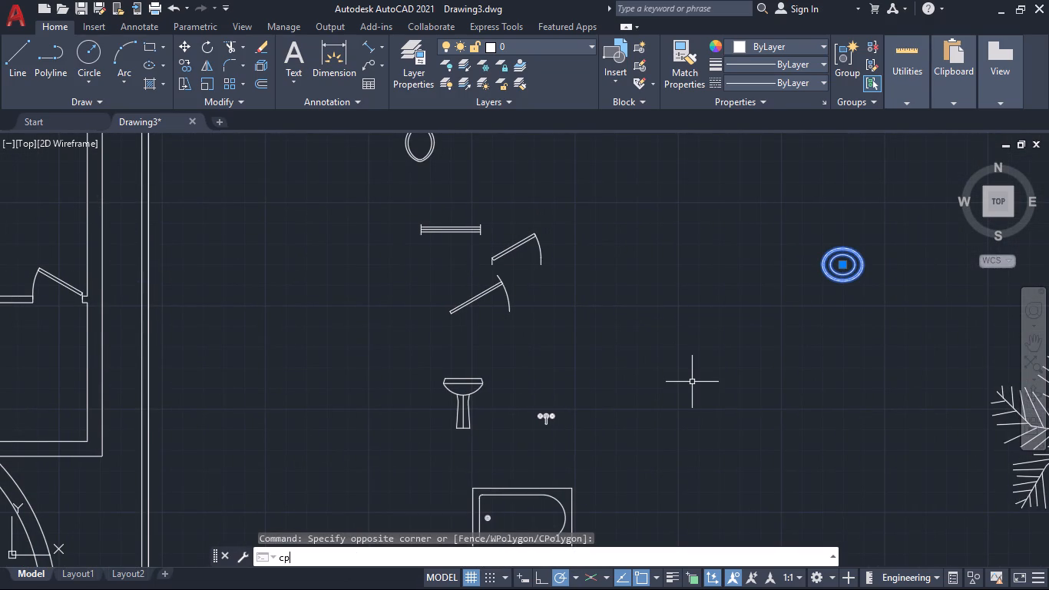
key(Return)
click(844, 262)
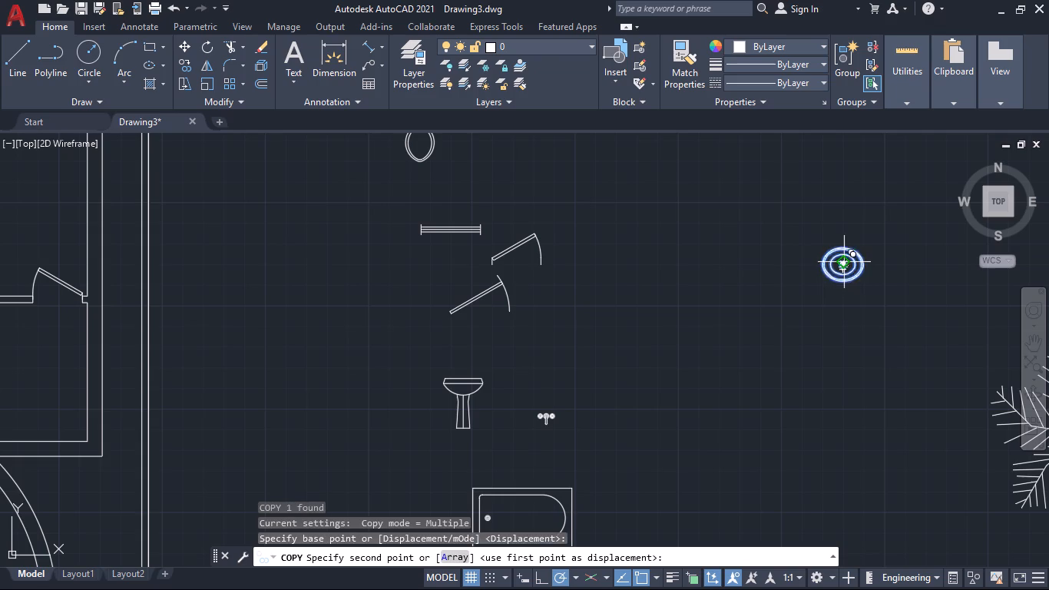
middle_drag(248, 334, 395, 299)
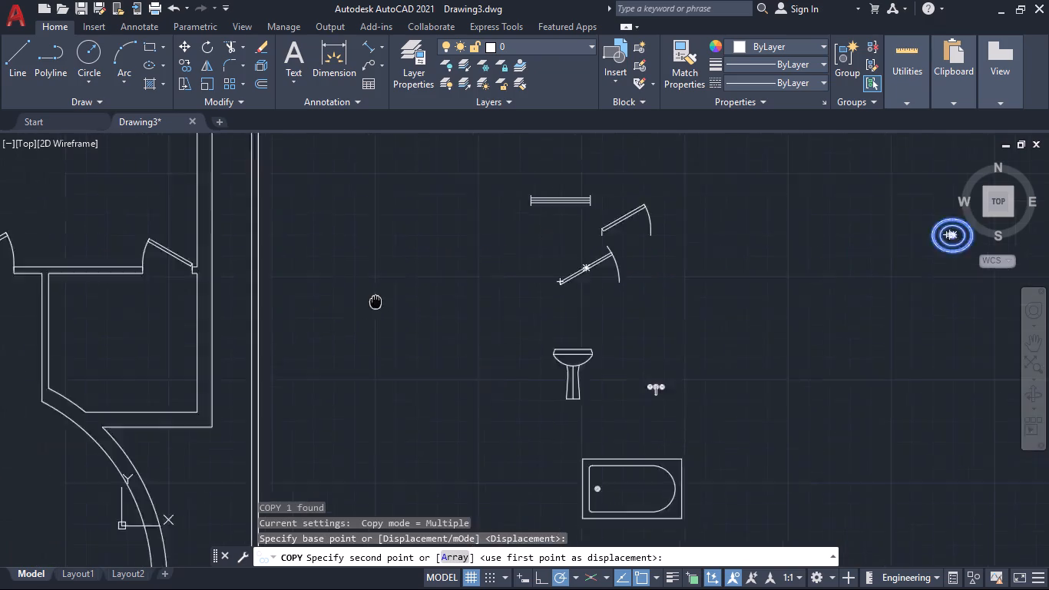
middle_drag(395, 299, 905, 260)
scroll(906, 261, up, 1)
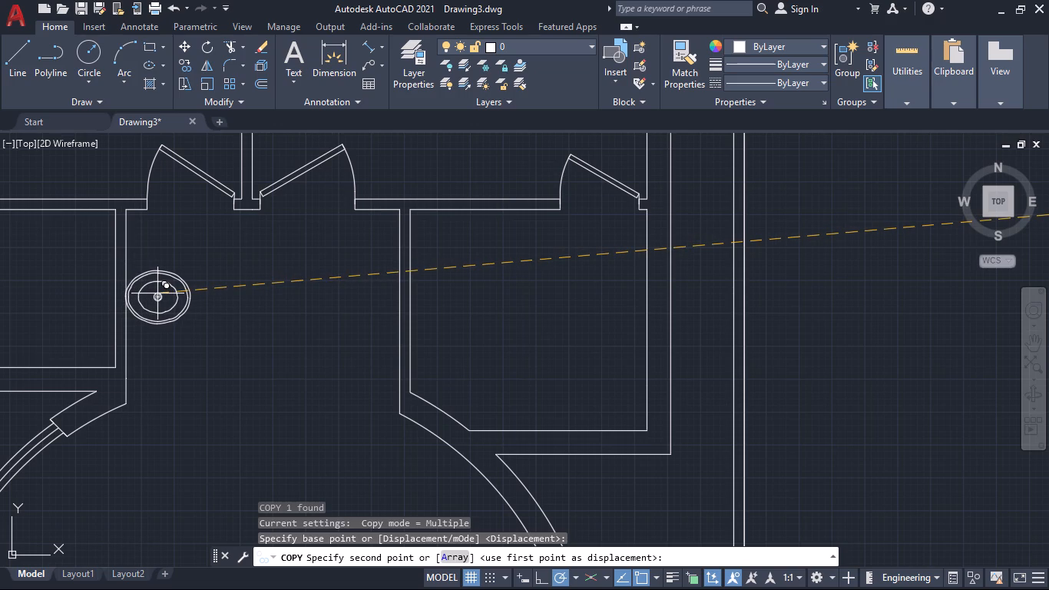
click(157, 293)
Place a second copy of the oval sink near the northwest corner of the small room southeast of the circular room.
scroll(264, 320, down, 2)
middle_drag(280, 353, 342, 145)
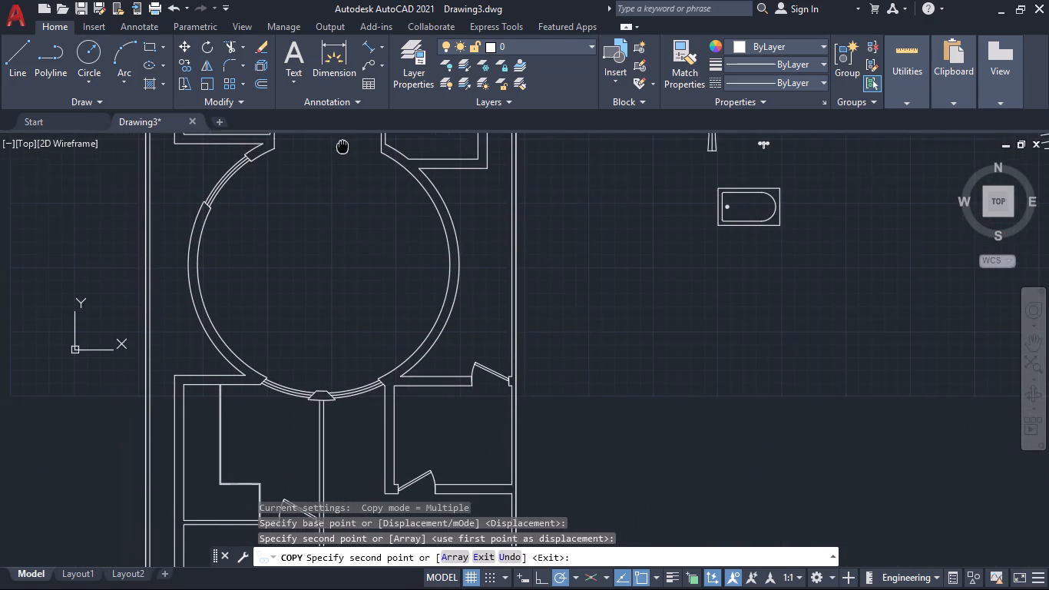
middle_drag(342, 145, 343, 144)
middle_drag(349, 313, 379, 71)
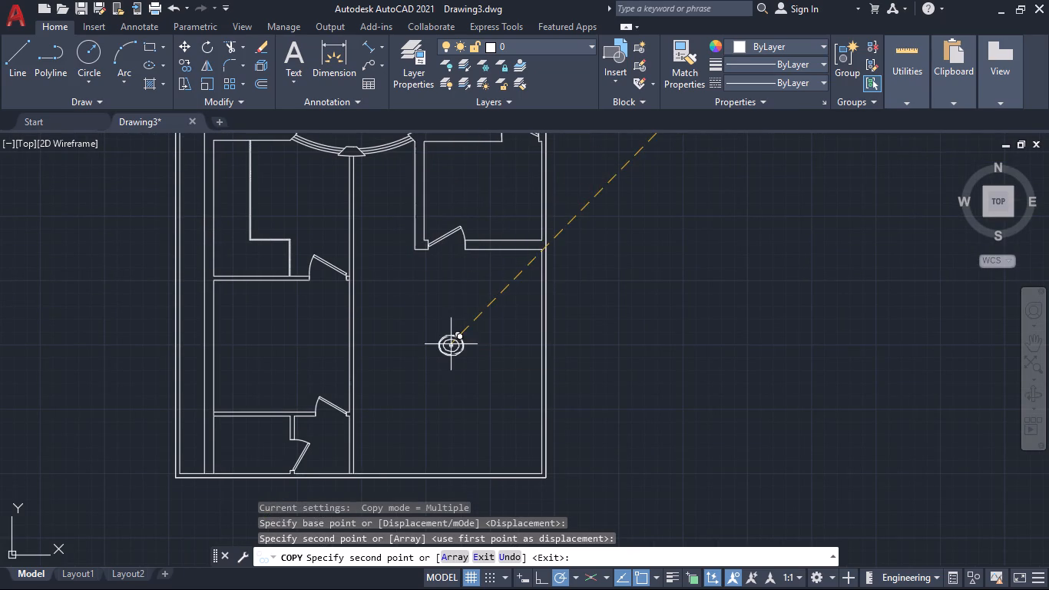
middle_drag(458, 338, 478, 413)
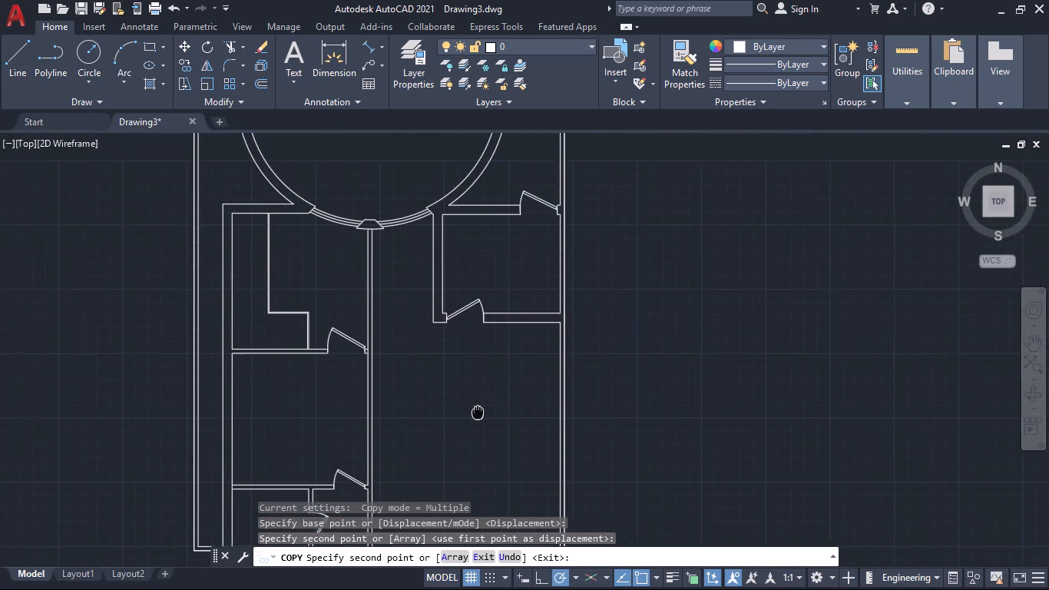
middle_drag(478, 413, 481, 436)
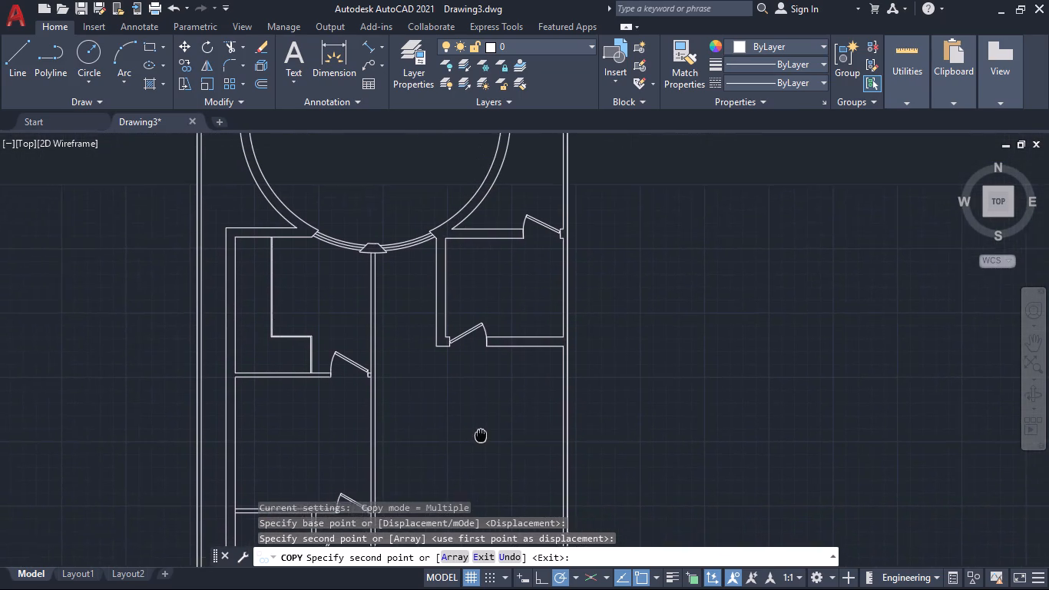
middle_drag(481, 436, 489, 466)
middle_drag(464, 452, 548, 461)
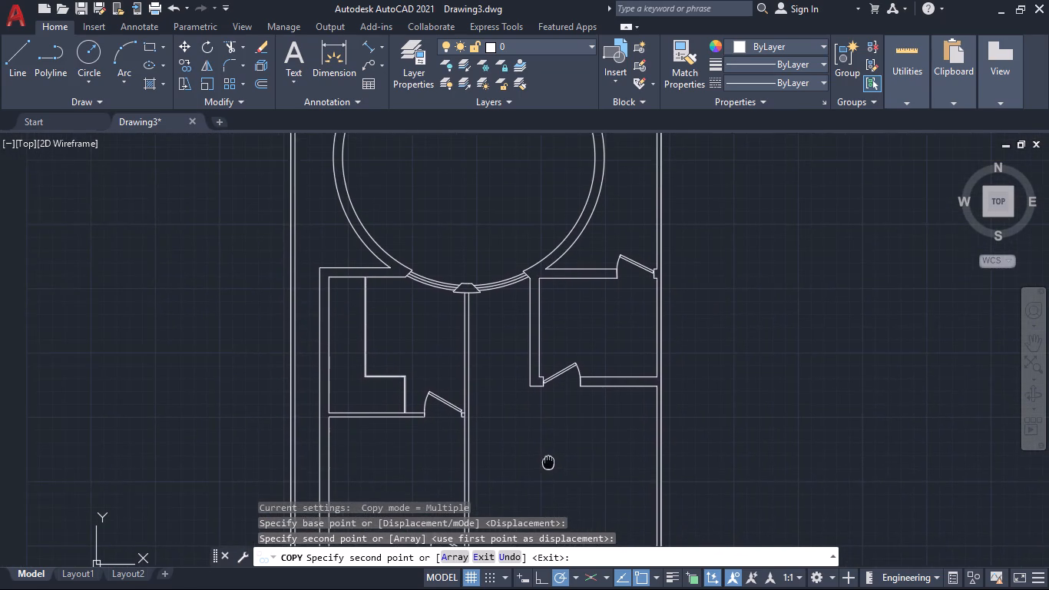
middle_drag(548, 461, 557, 490)
scroll(557, 491, up, 1)
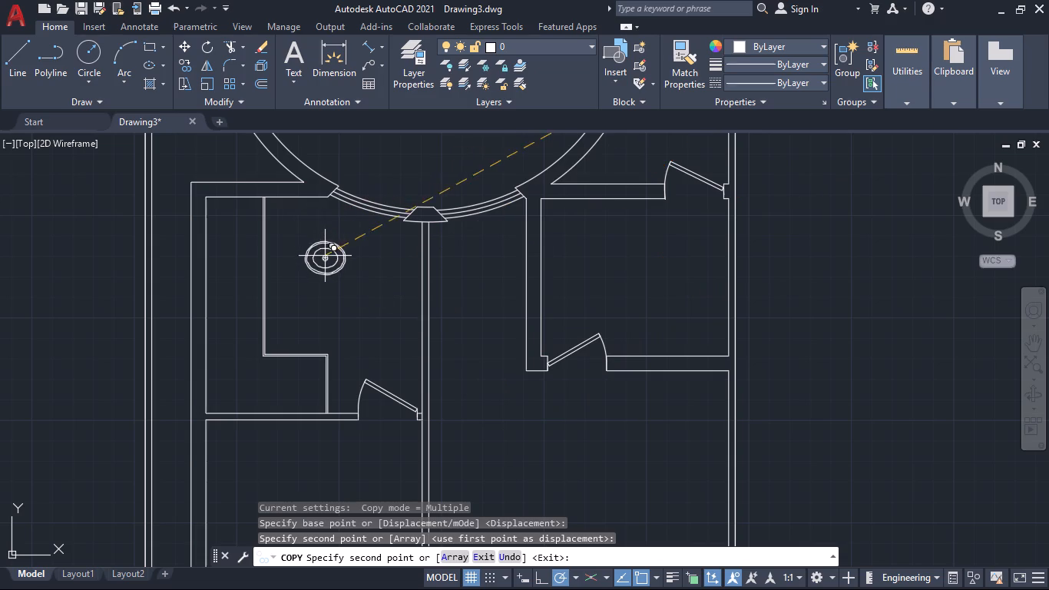
middle_drag(336, 259, 368, 462)
scroll(431, 328, down, 2)
middle_drag(425, 409, 425, 408)
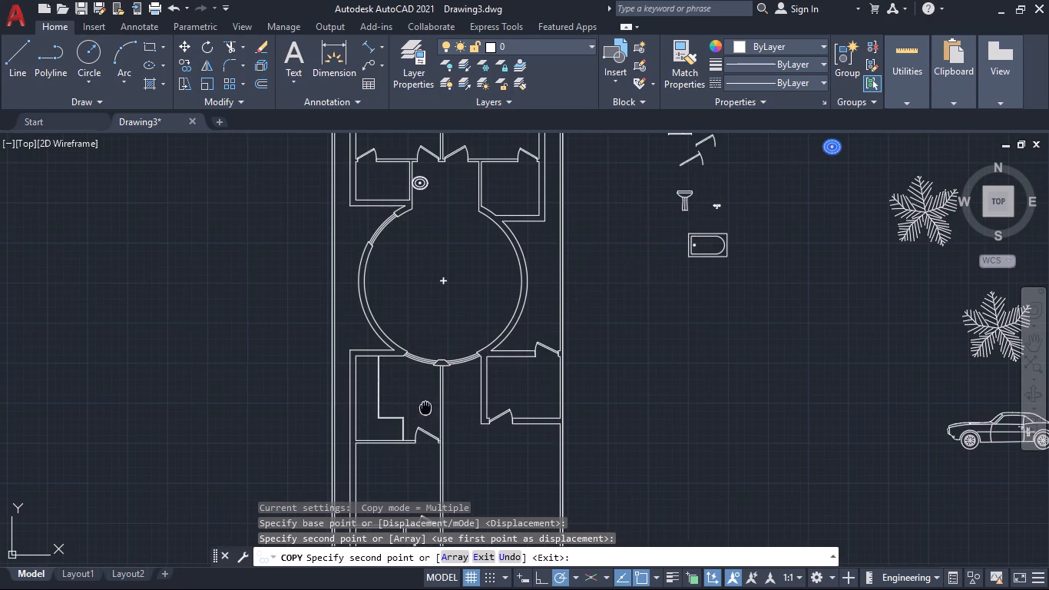
middle_drag(425, 408, 425, 220)
scroll(438, 295, up, 1)
middle_drag(599, 318, 519, 456)
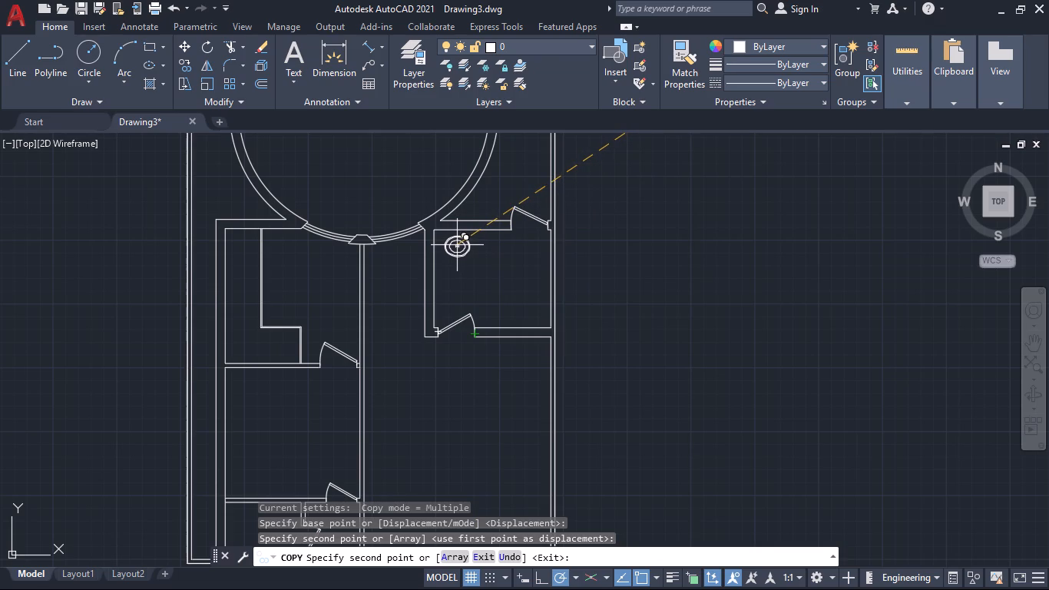
click(457, 245)
scroll(679, 299, down, 3)
middle_drag(711, 314, 569, 330)
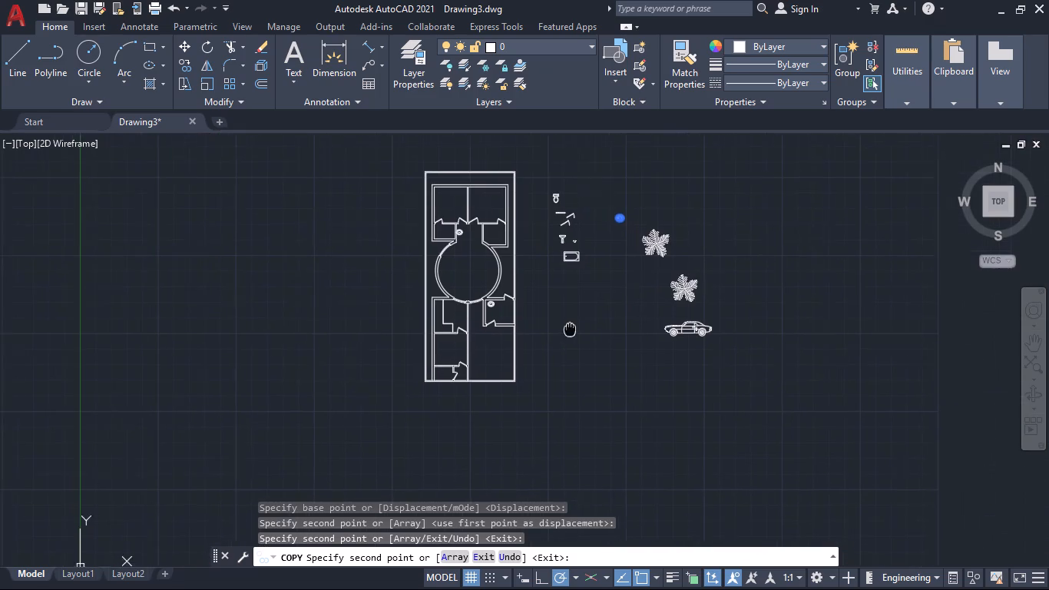
middle_drag(569, 330, 562, 333)
key(Escape)
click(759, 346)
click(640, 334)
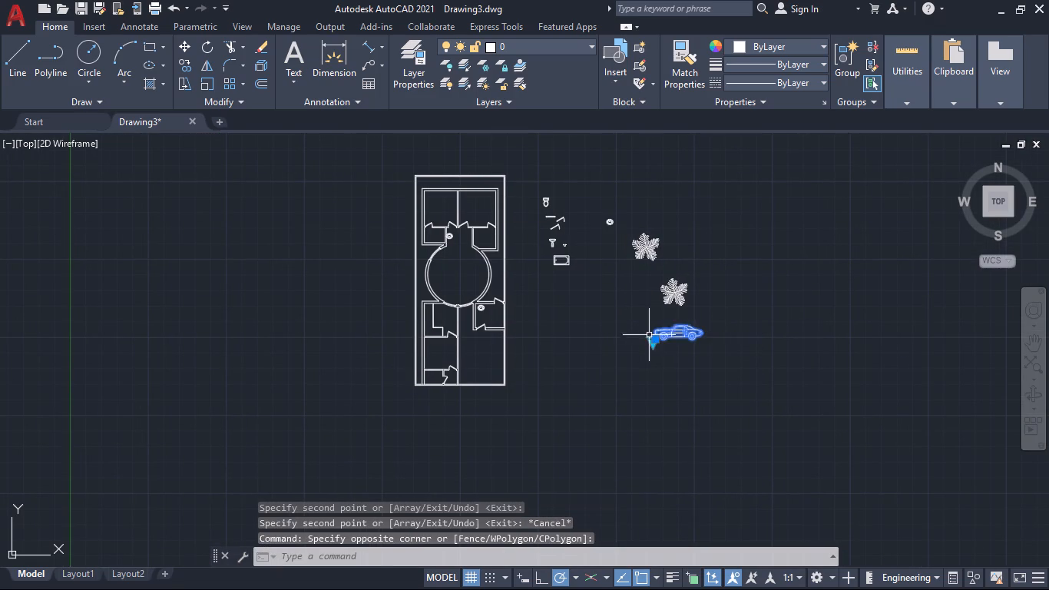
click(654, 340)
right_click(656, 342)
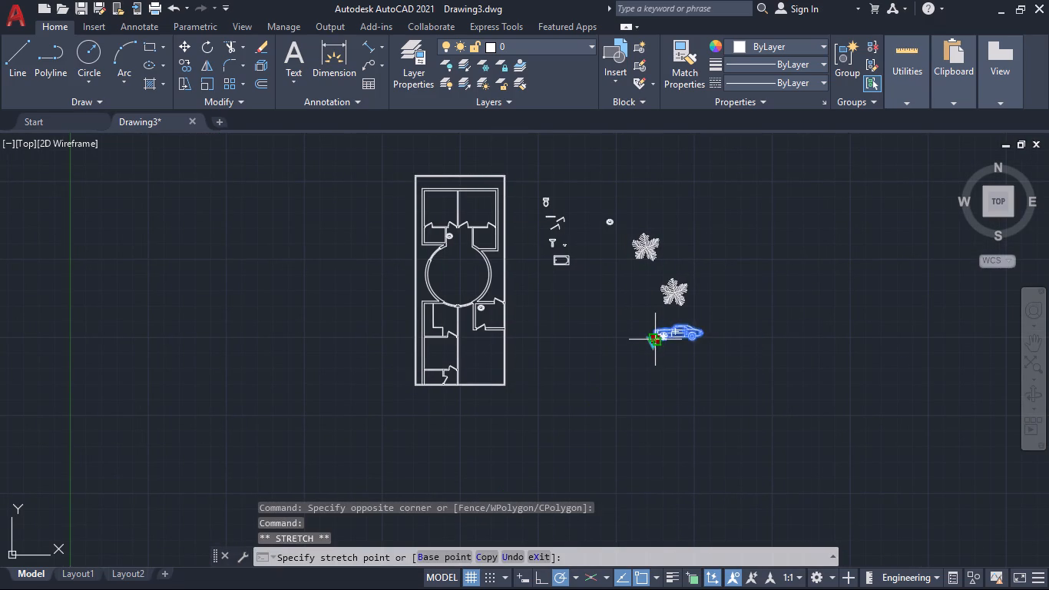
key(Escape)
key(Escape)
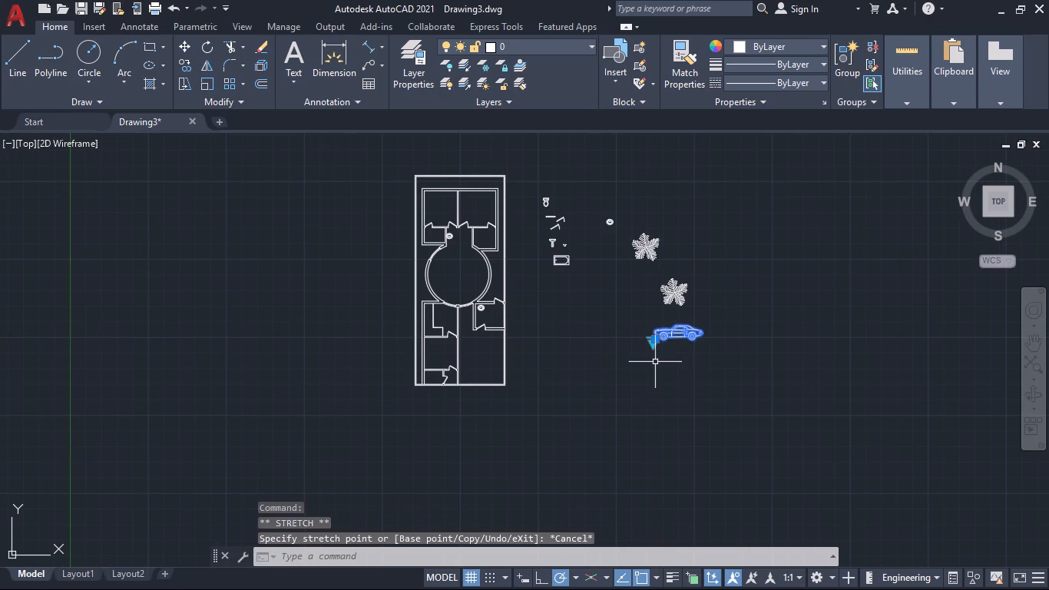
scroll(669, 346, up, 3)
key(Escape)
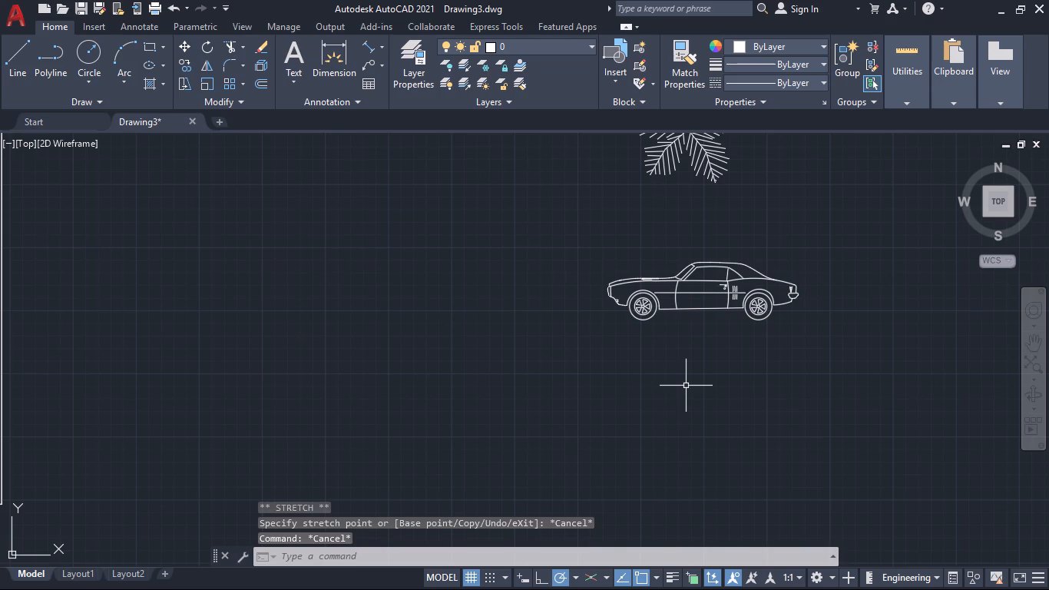
Insert the Vehicles - Imperial block from the Architectural tool palette in the empty space northeast of the existing car.
key(ctrl+3)
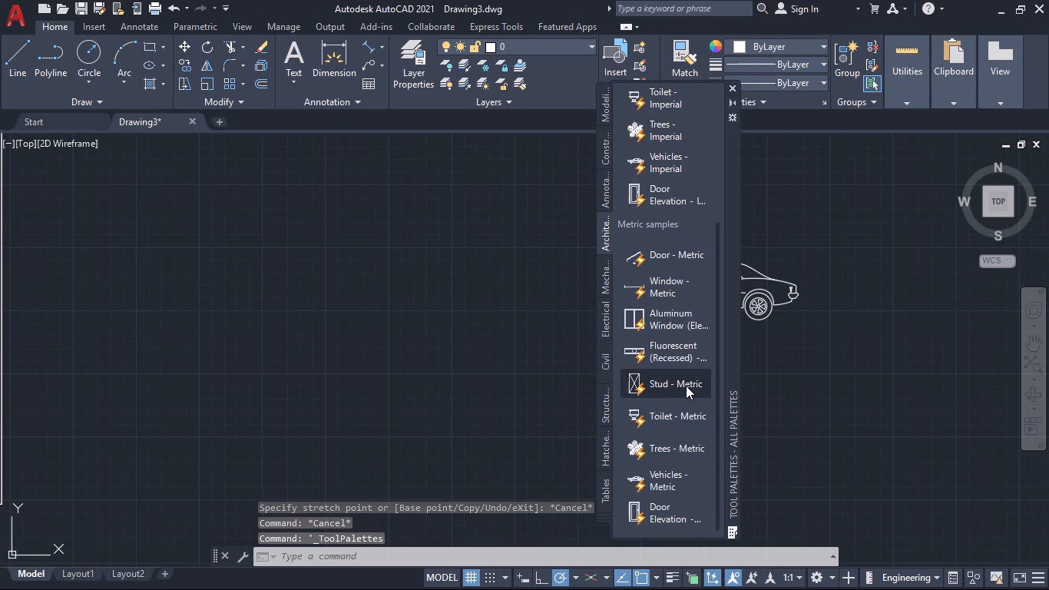
scroll(684, 266, down, 1)
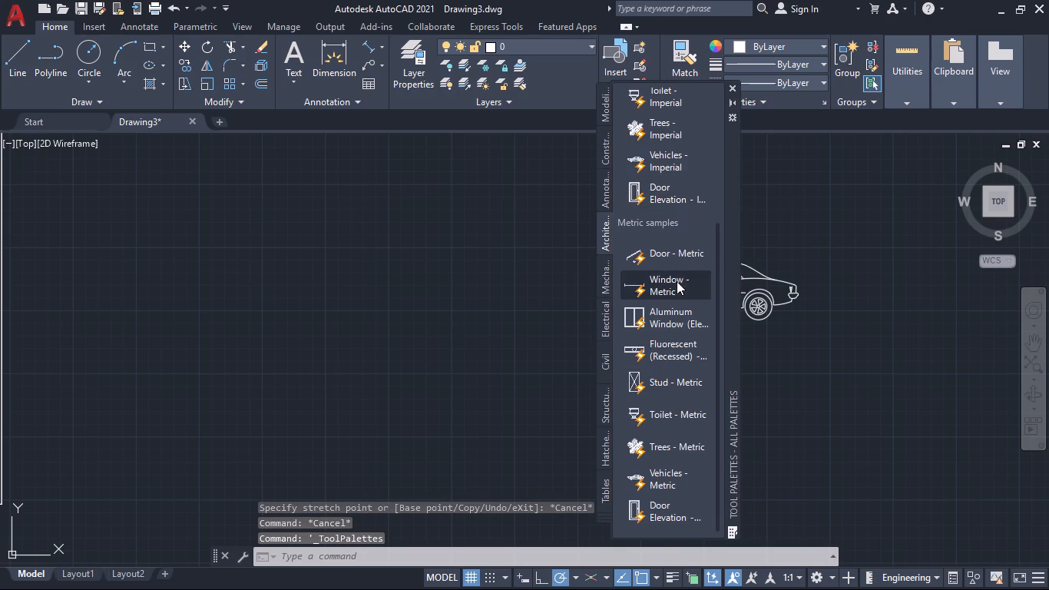
scroll(677, 177, up, 1)
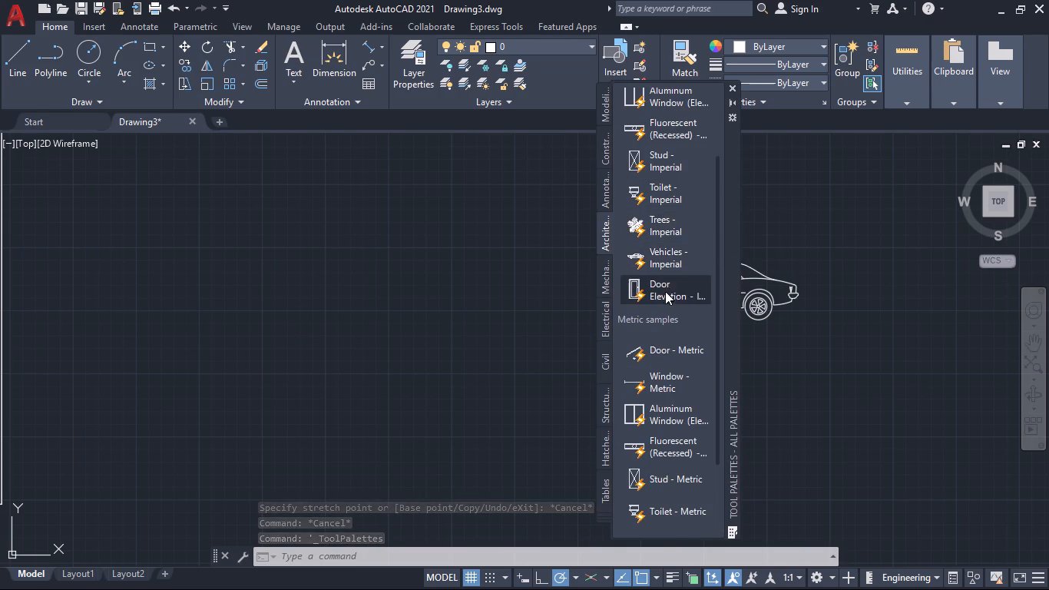
scroll(669, 225, up, 5)
scroll(669, 228, down, 4)
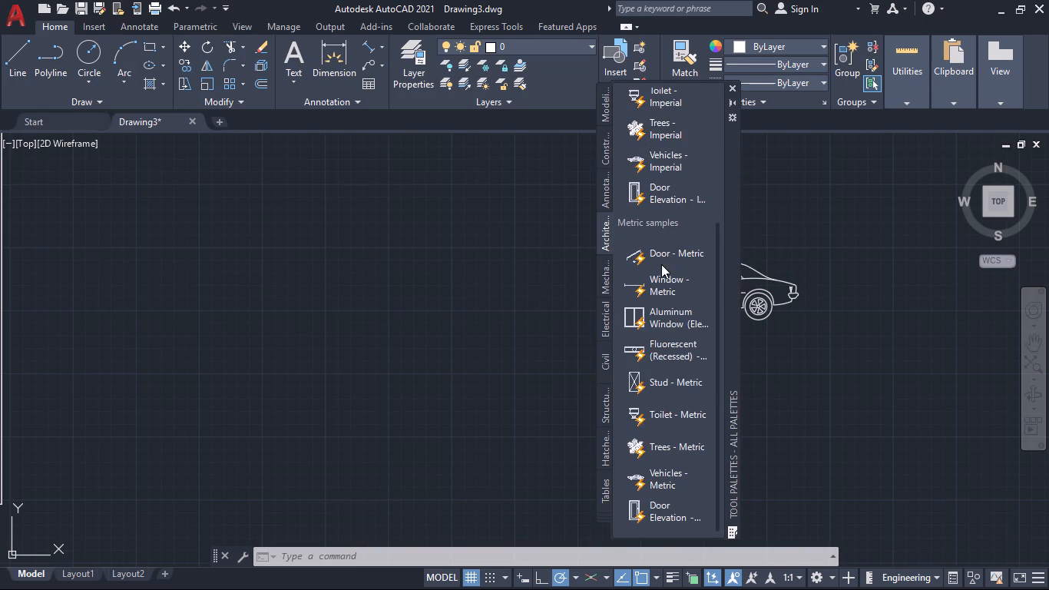
click(661, 161)
click(786, 240)
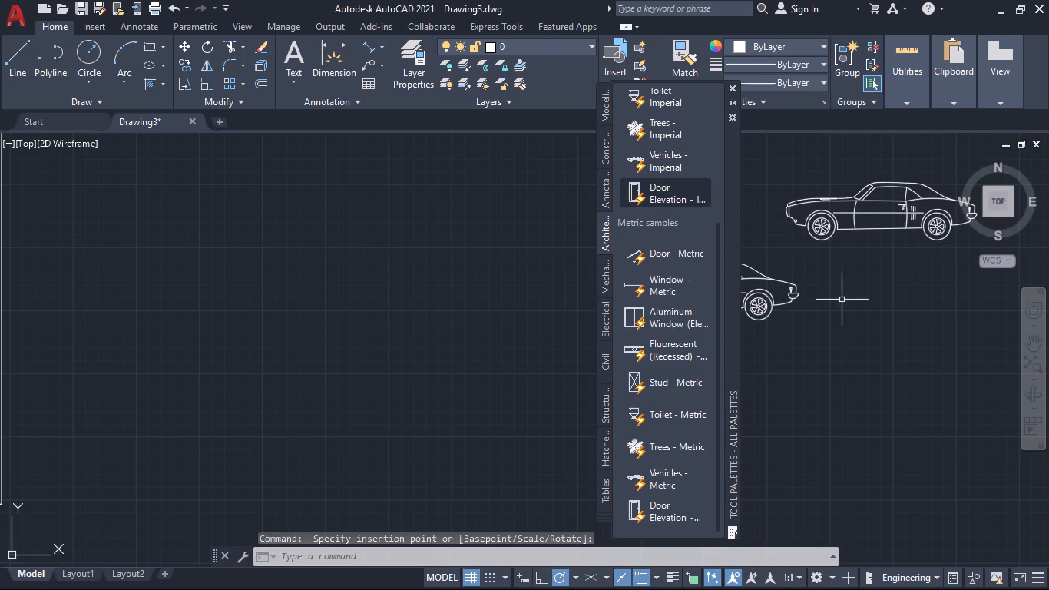
click(730, 86)
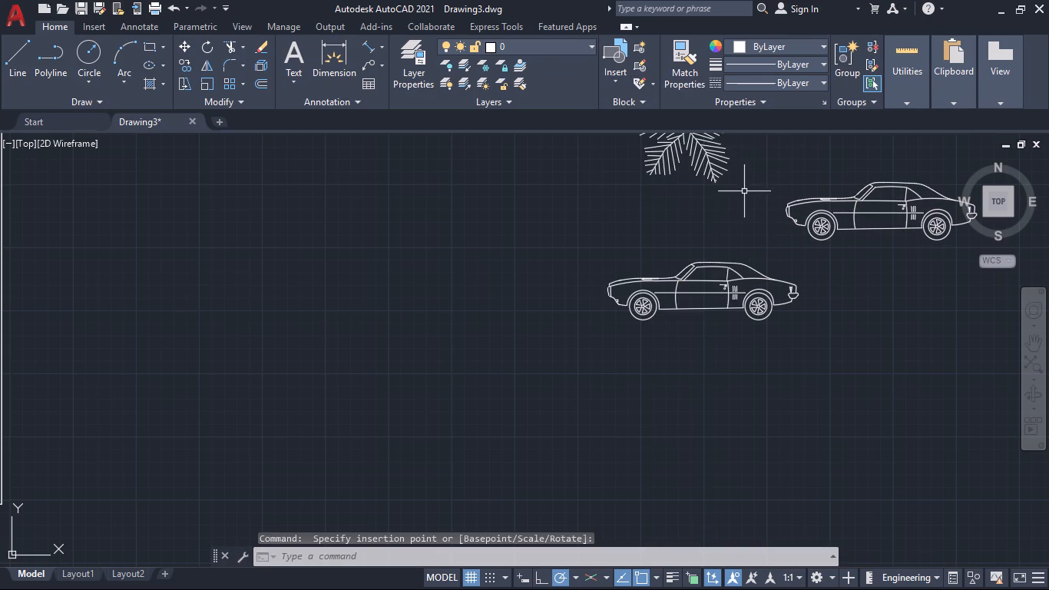
Set the newly inserted vehicle block's view to Sports Car (Top).
middle_drag(739, 199, 524, 244)
click(751, 254)
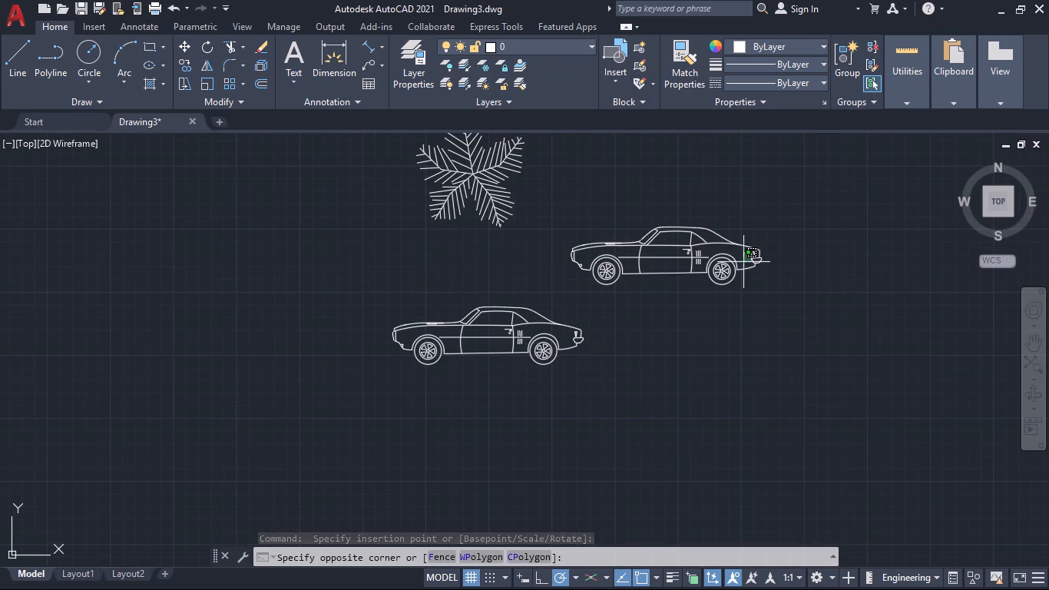
click(690, 260)
click(558, 298)
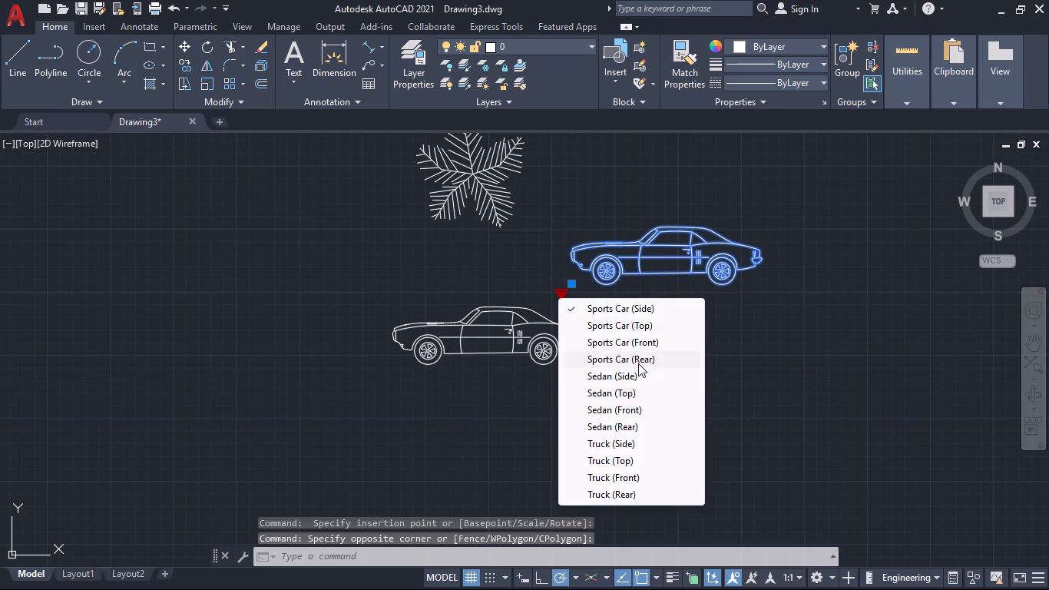
click(639, 325)
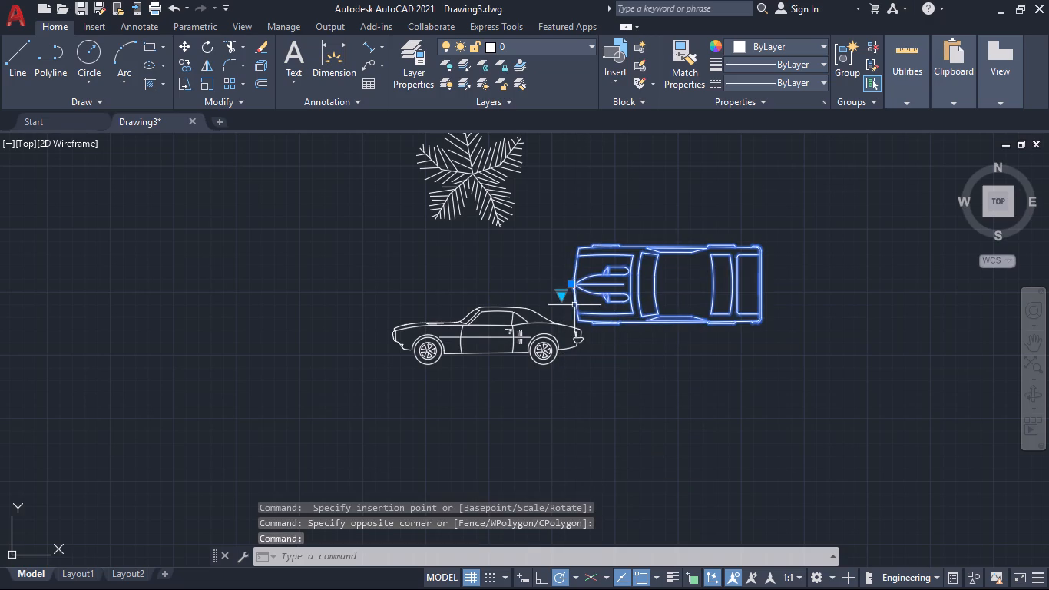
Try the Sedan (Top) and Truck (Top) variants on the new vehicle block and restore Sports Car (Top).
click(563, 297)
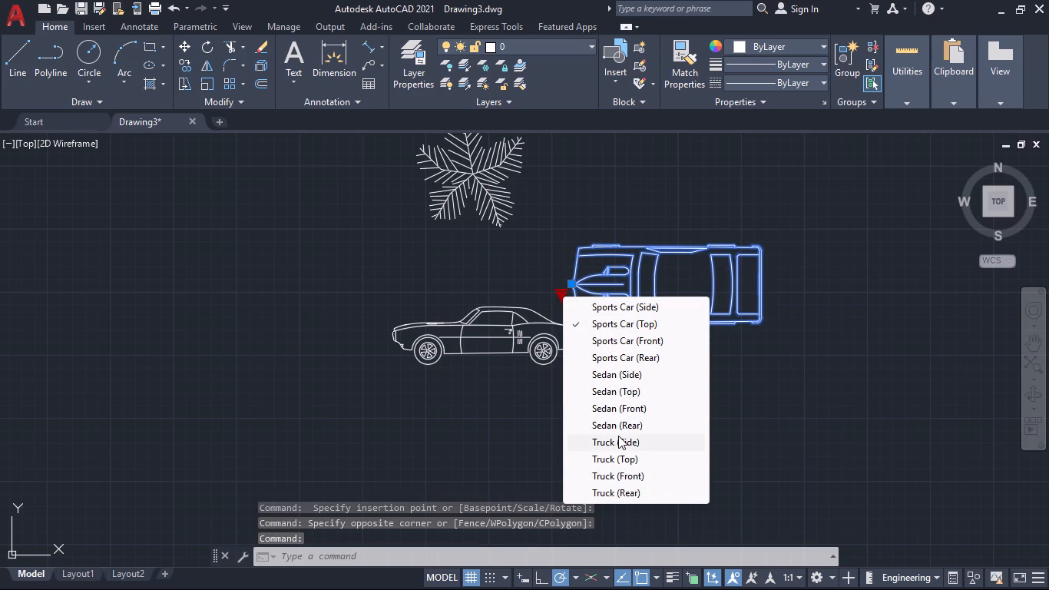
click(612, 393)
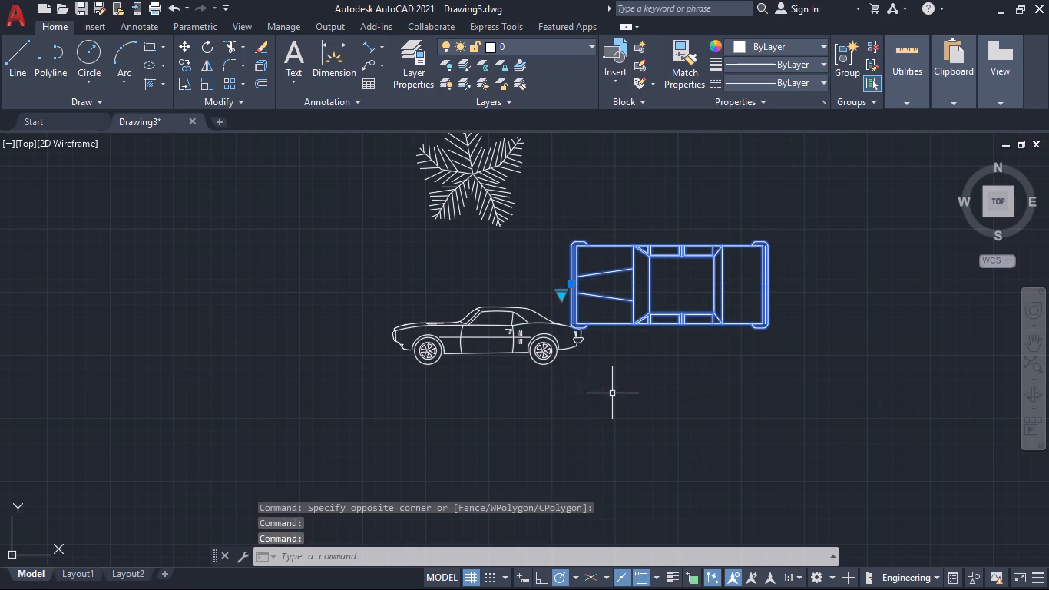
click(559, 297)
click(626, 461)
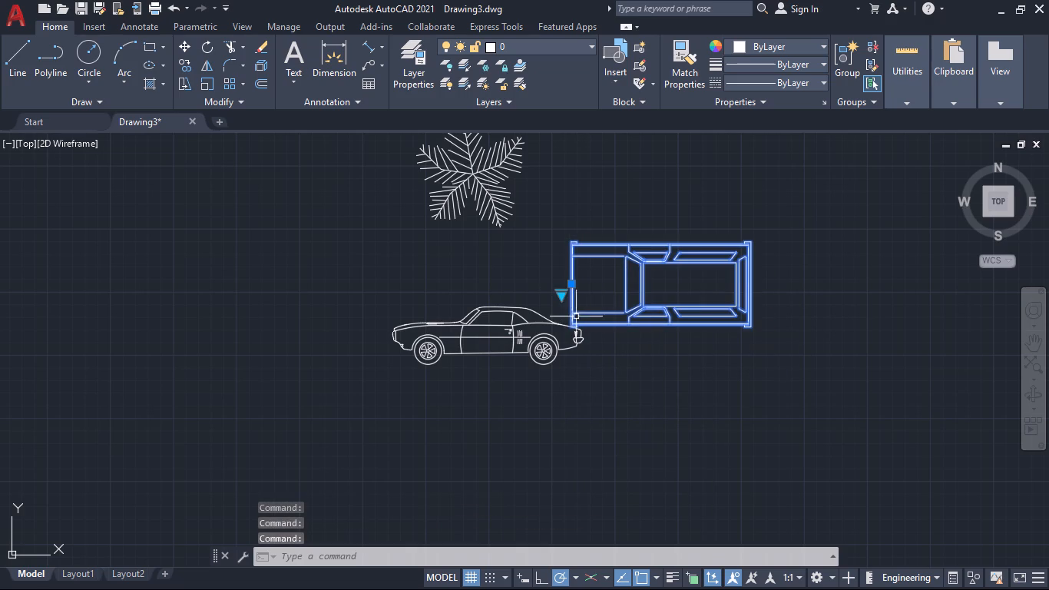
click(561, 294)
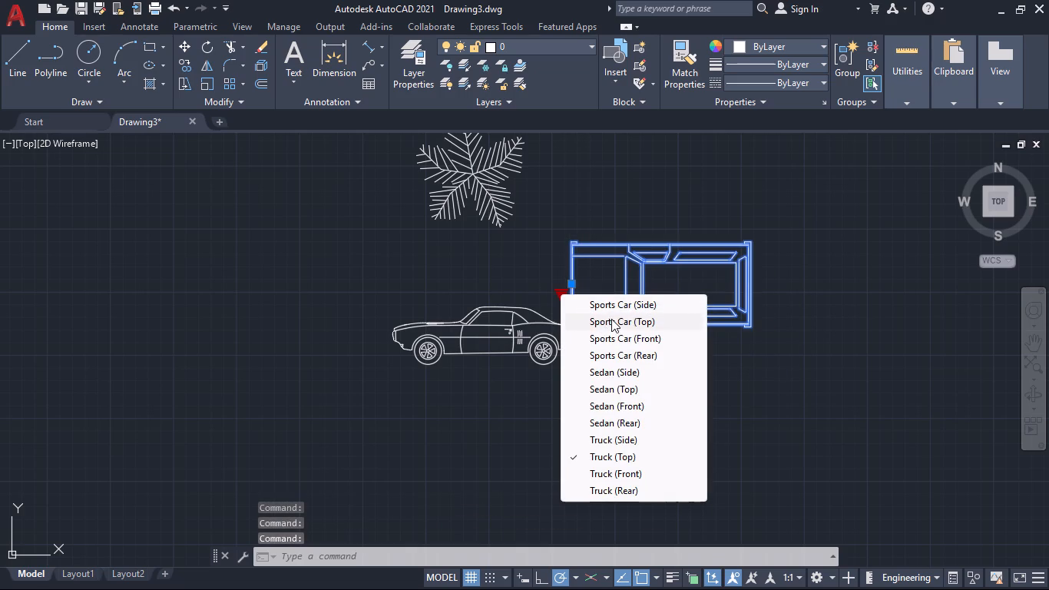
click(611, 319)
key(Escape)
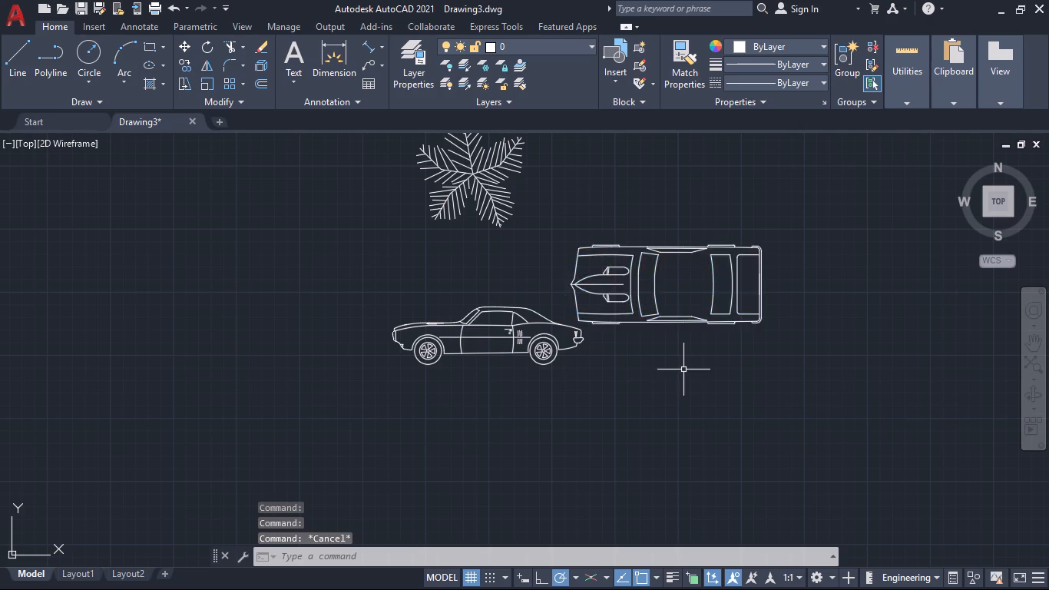
Rotate the top-view sports car 90° clockwise about its southeast corner so its nose points north.
scroll(683, 372, down, 2)
click(755, 386)
click(681, 291)
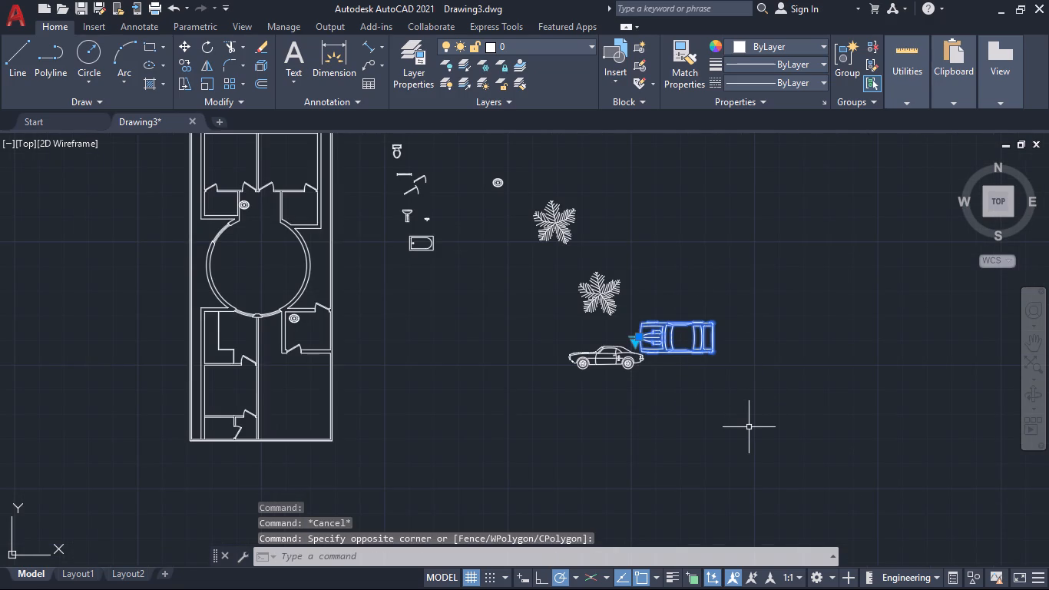
text(ro)
key(Return)
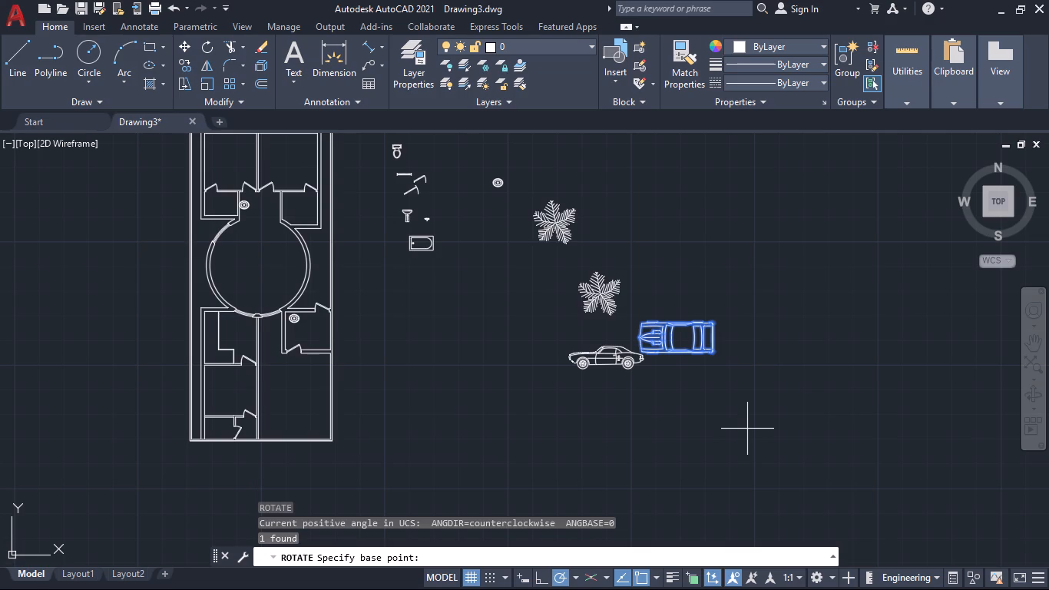
click(716, 355)
click(718, 380)
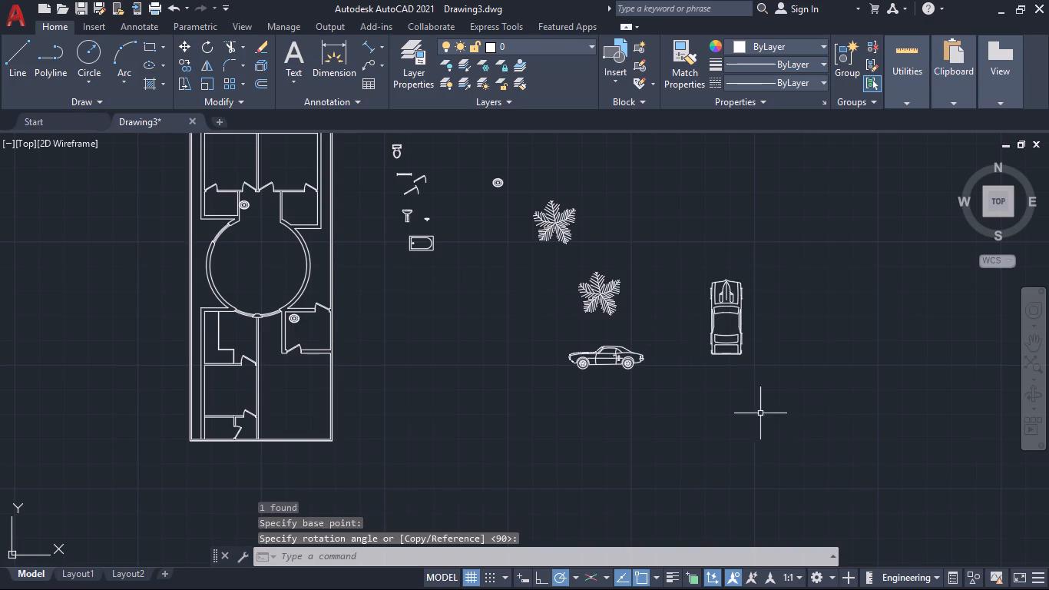
Move the top-view sports car by its centre into the southeast room of the house, just south of the small sink room.
click(805, 399)
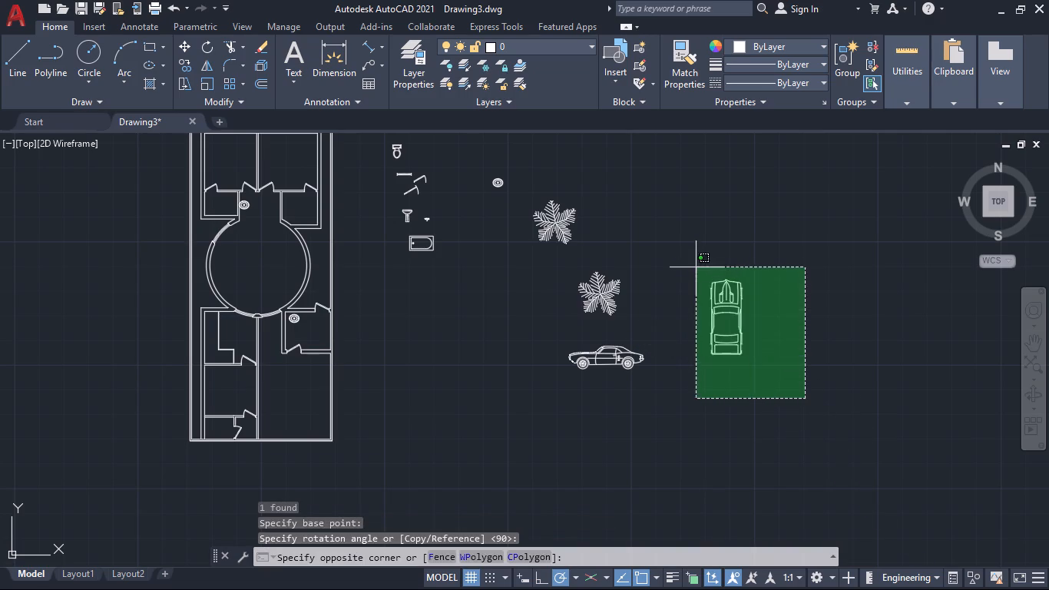
click(696, 267)
key(m)
key(Return)
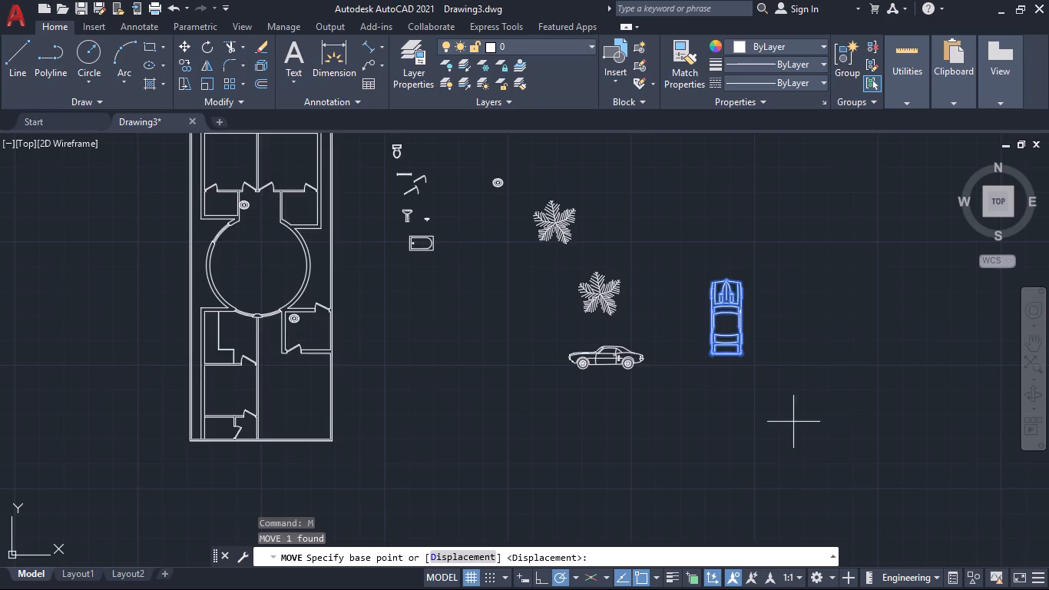
scroll(793, 422, up, 3)
scroll(776, 412, down, 2)
middle_drag(768, 361, 797, 542)
scroll(797, 545, up, 1)
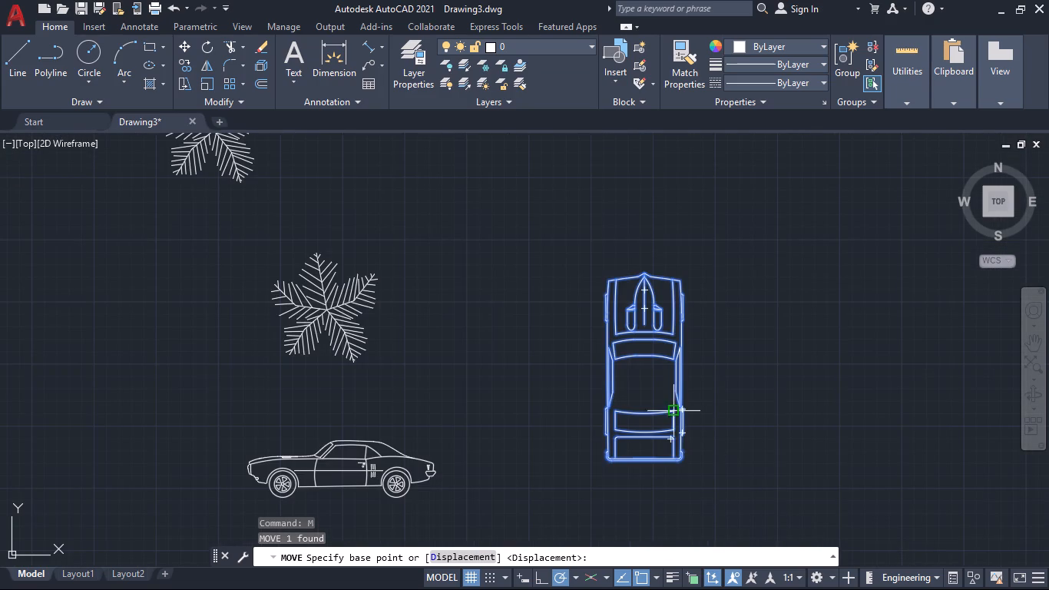
click(646, 363)
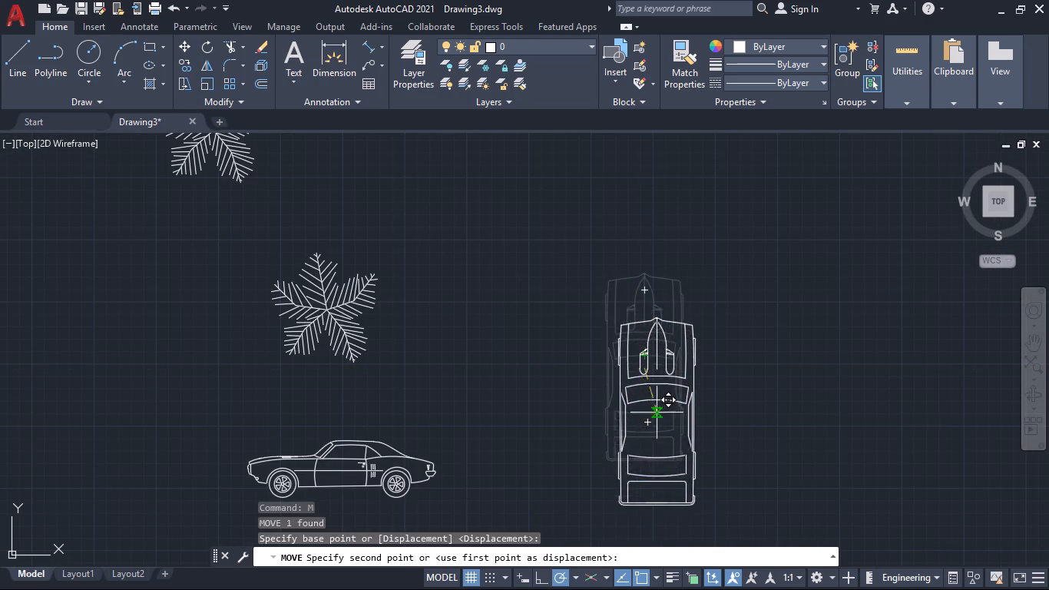
scroll(664, 399, down, 3)
scroll(395, 438, up, 3)
scroll(397, 439, down, 1)
middle_drag(405, 446, 432, 387)
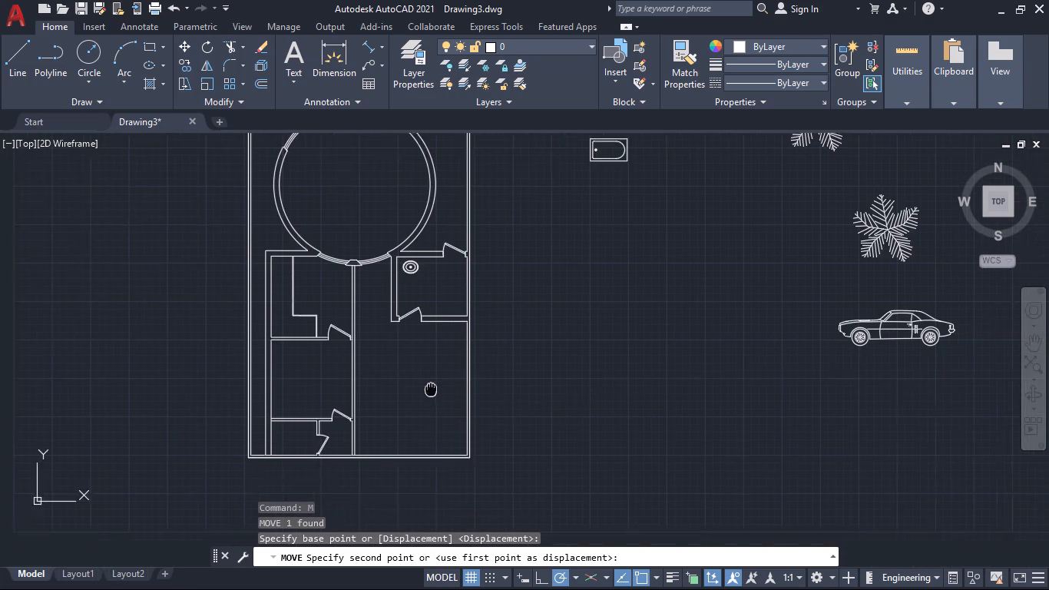
middle_drag(432, 387, 438, 377)
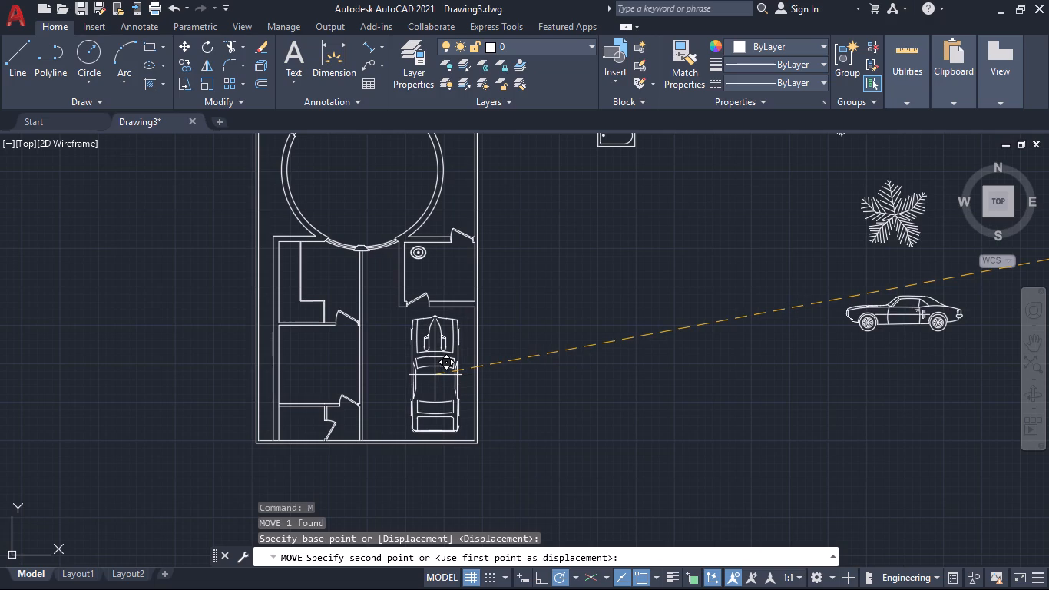
click(435, 375)
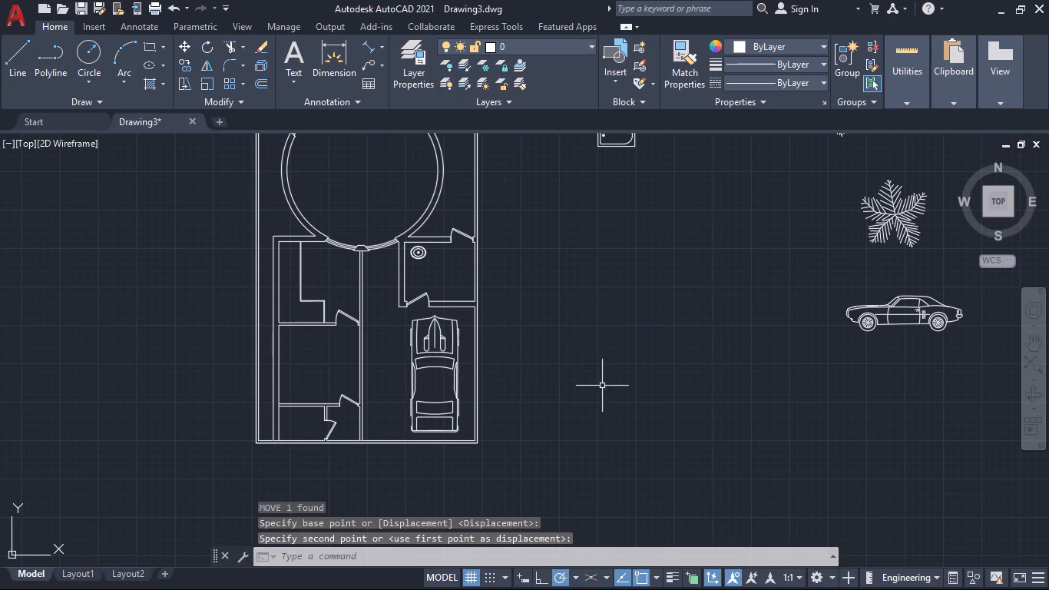
Offset the inner line of the small sink room's north wall 5' south into the room.
scroll(608, 386, down, 3)
scroll(588, 382, up, 4)
middle_drag(637, 382, 638, 379)
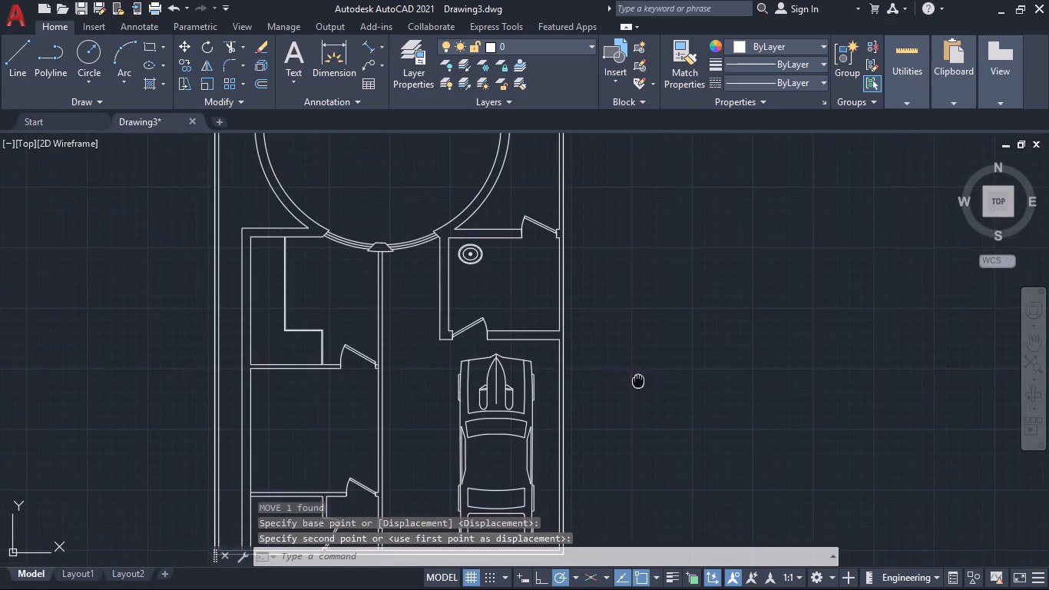
middle_drag(638, 379, 693, 396)
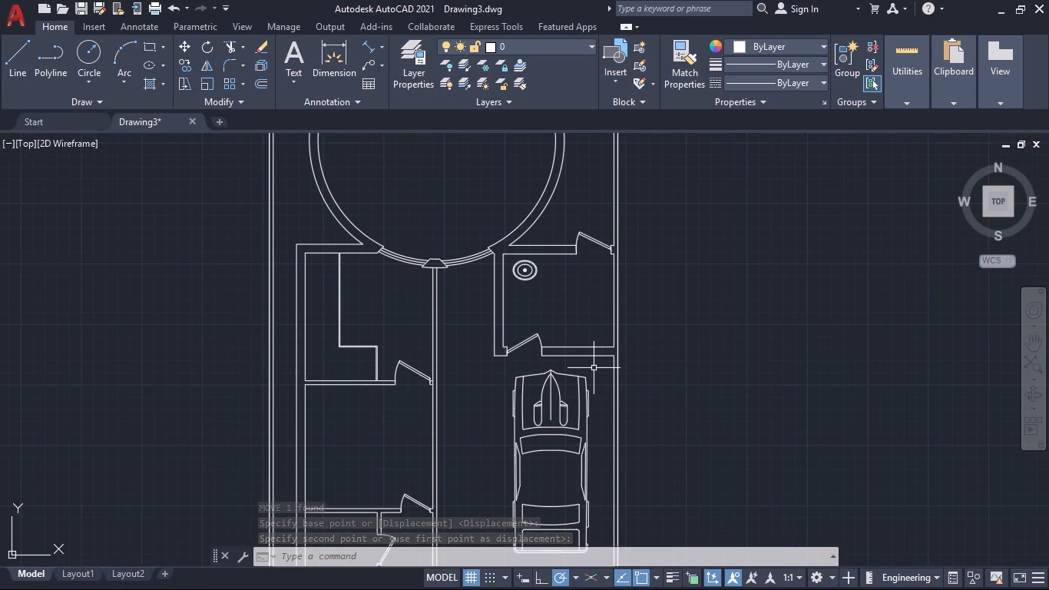
scroll(690, 367, up, 1)
middle_drag(690, 366, 697, 368)
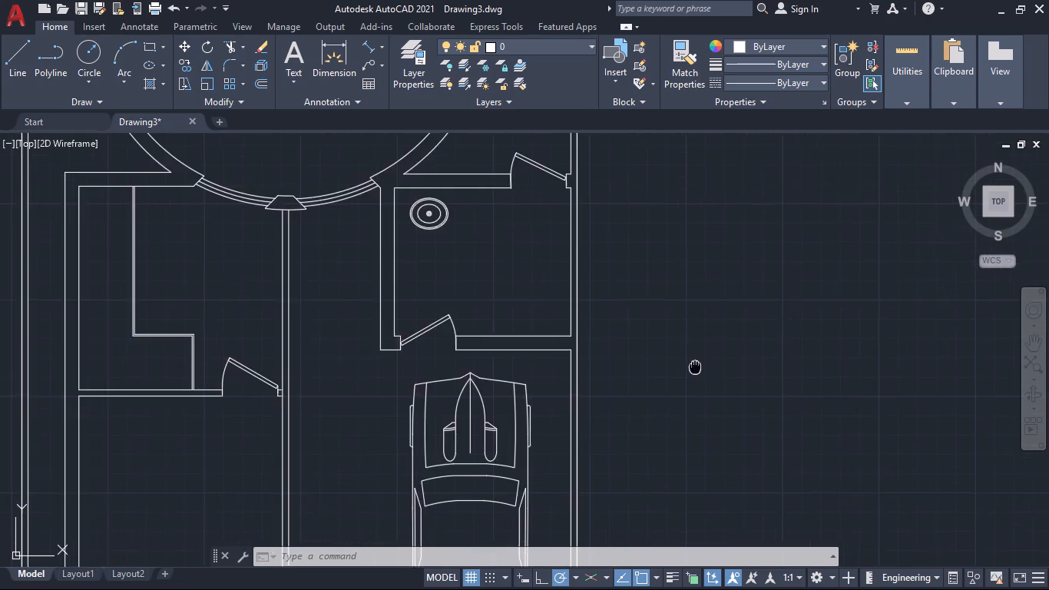
middle_drag(697, 368, 819, 439)
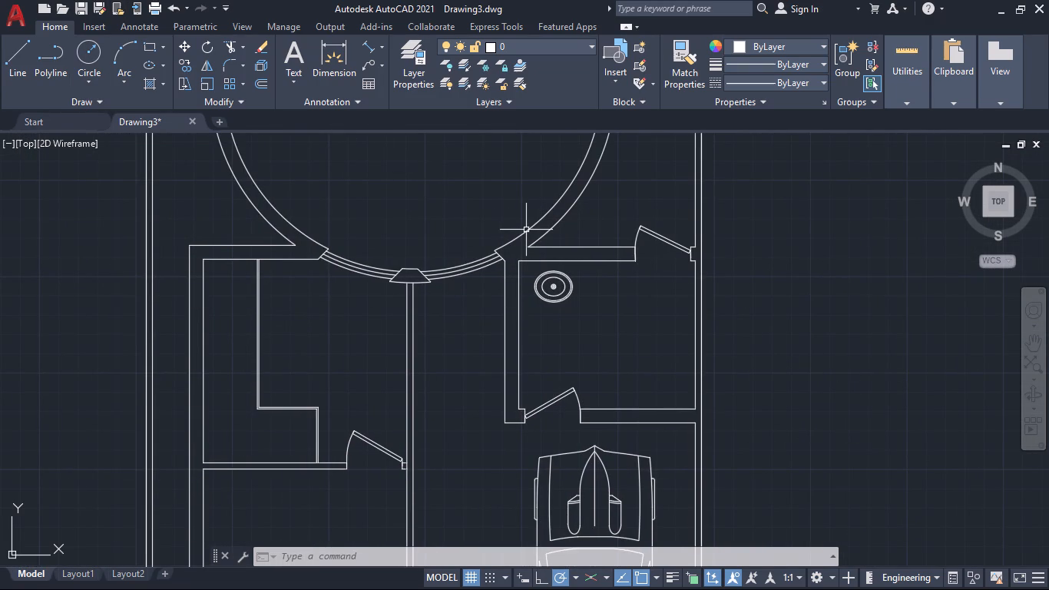
key(o)
key(Return)
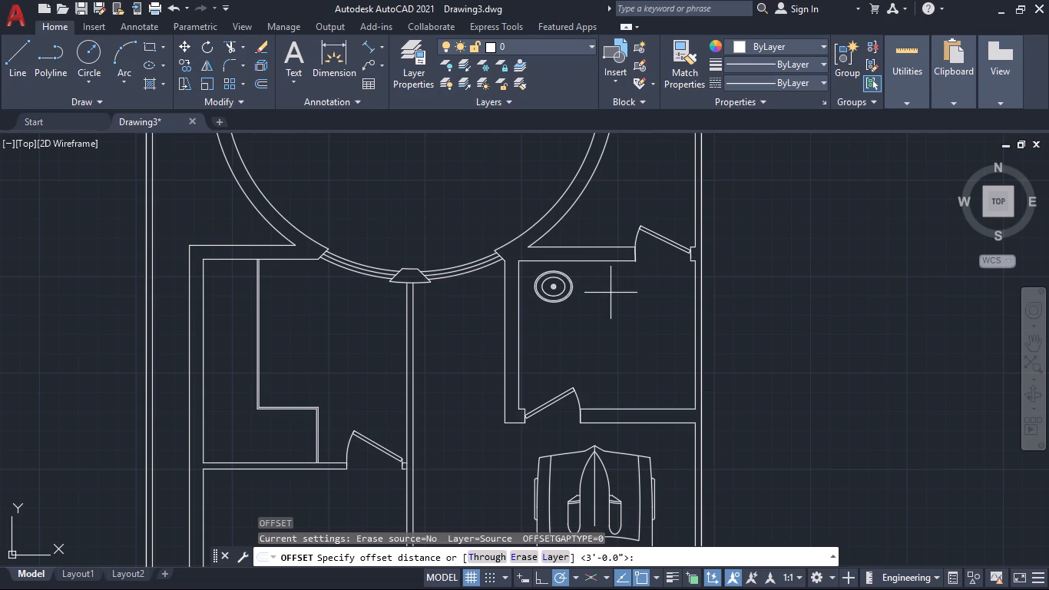
text(5')
key(Return)
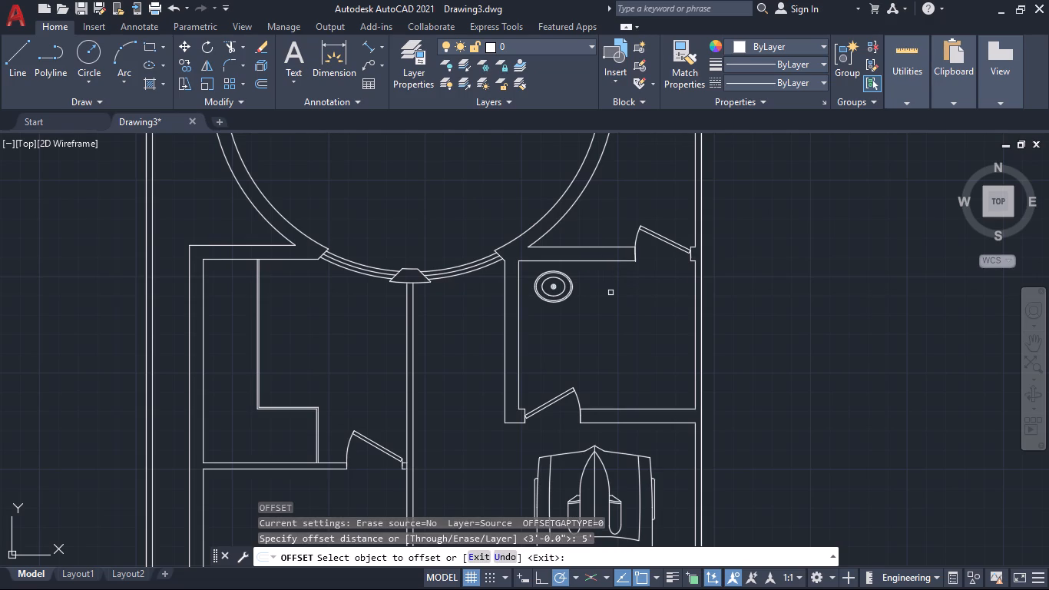
click(613, 260)
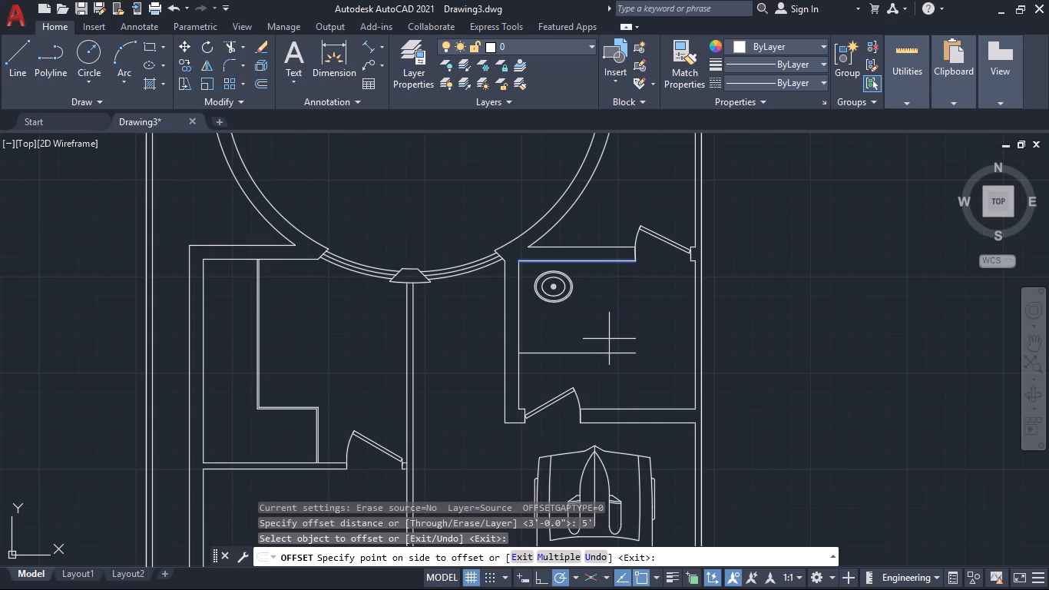
click(610, 339)
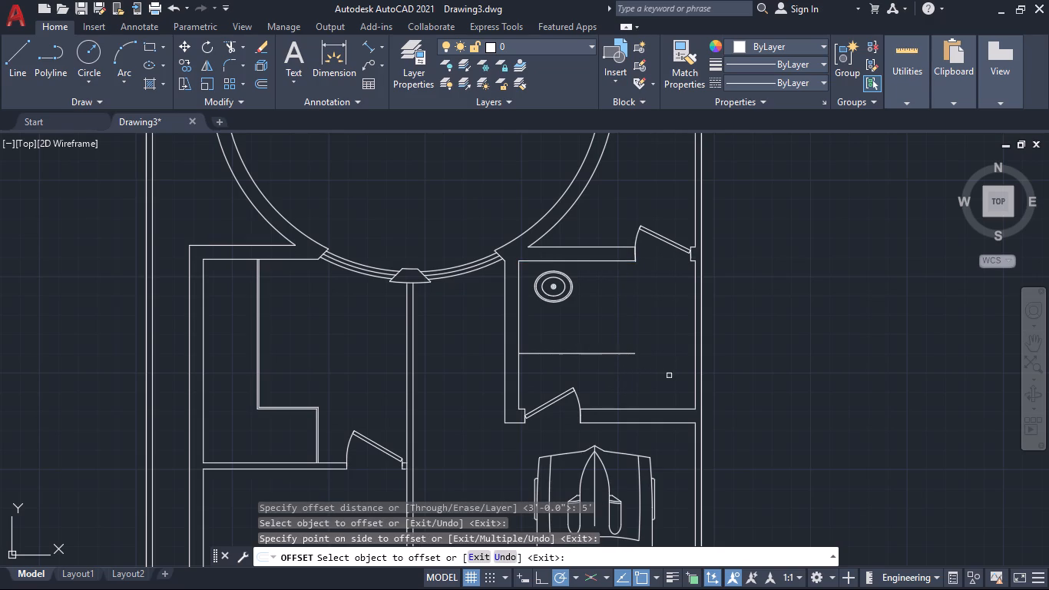
click(659, 408)
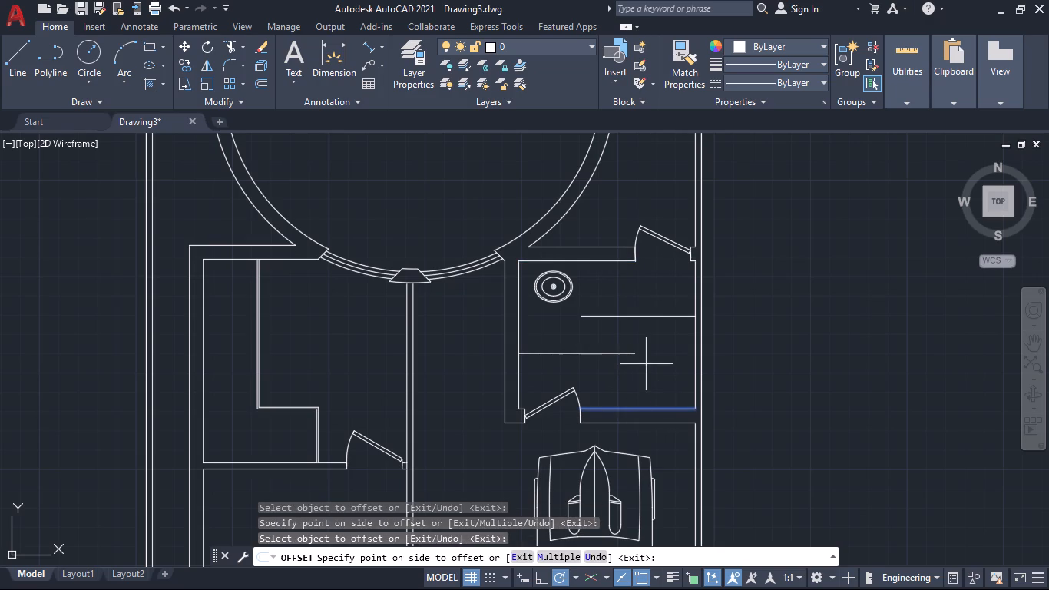
key(Escape)
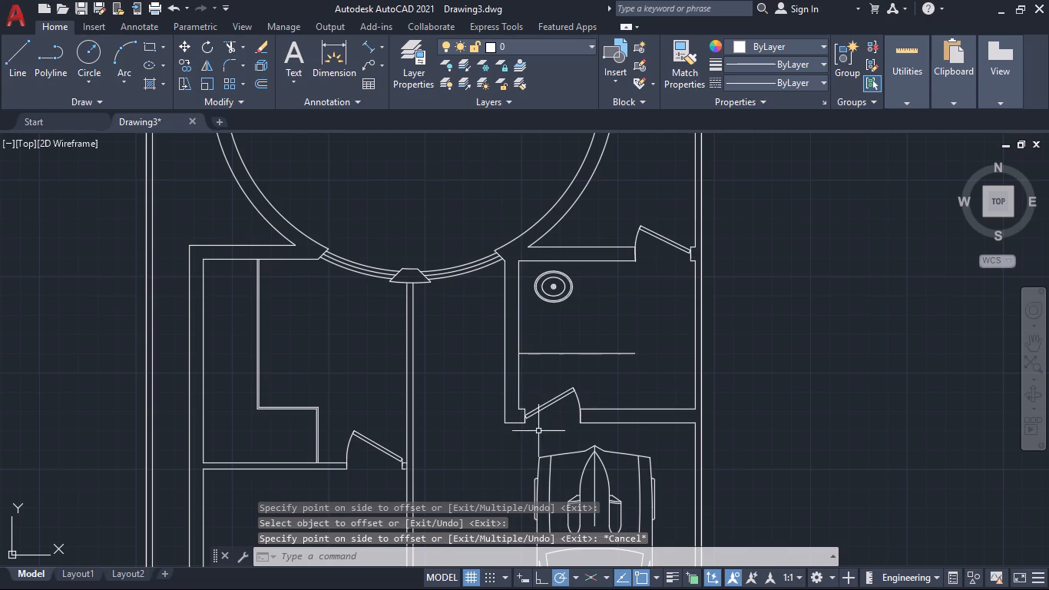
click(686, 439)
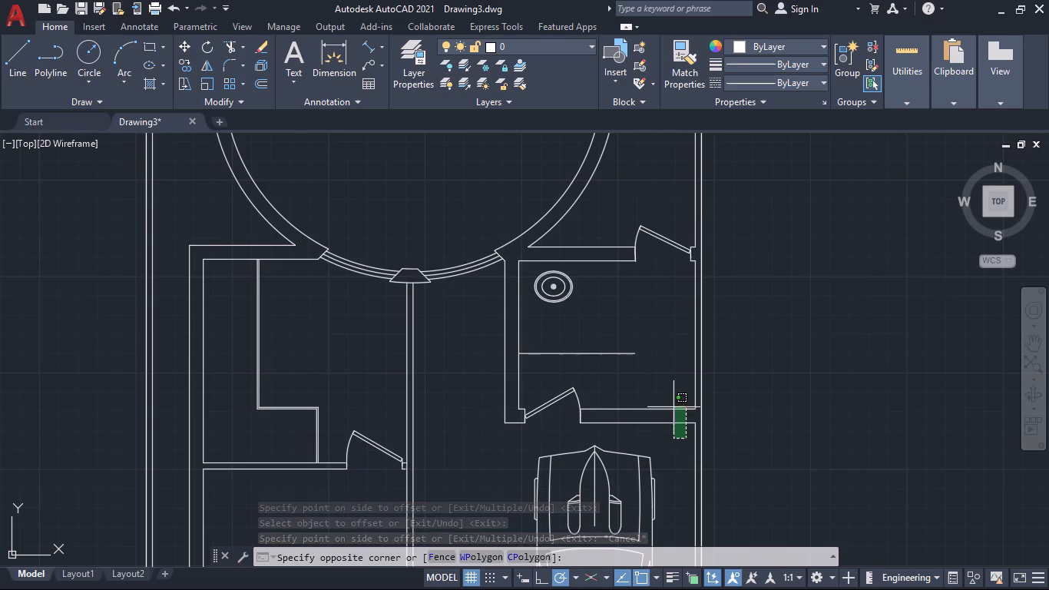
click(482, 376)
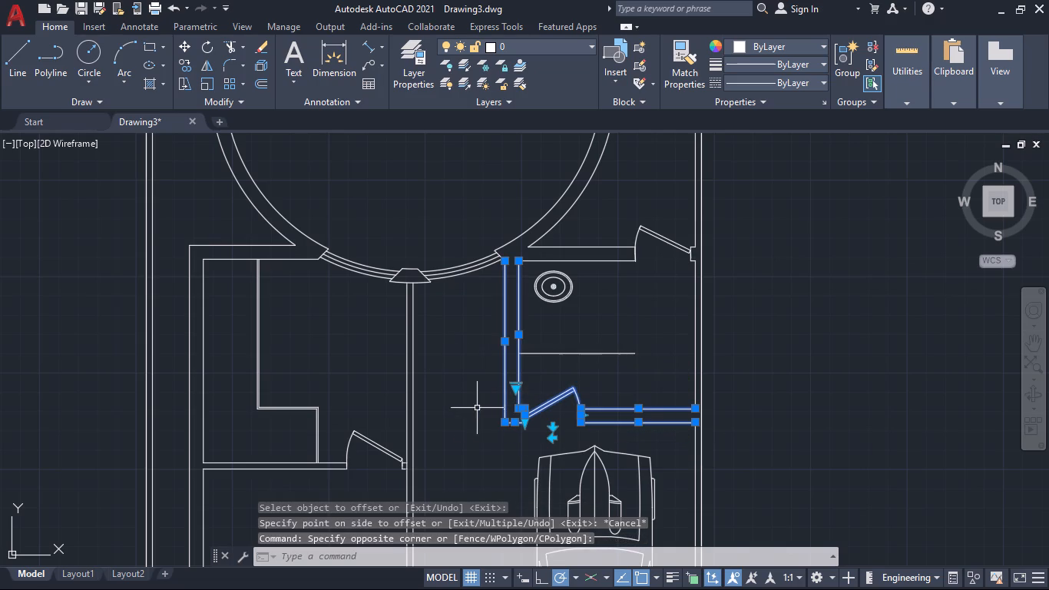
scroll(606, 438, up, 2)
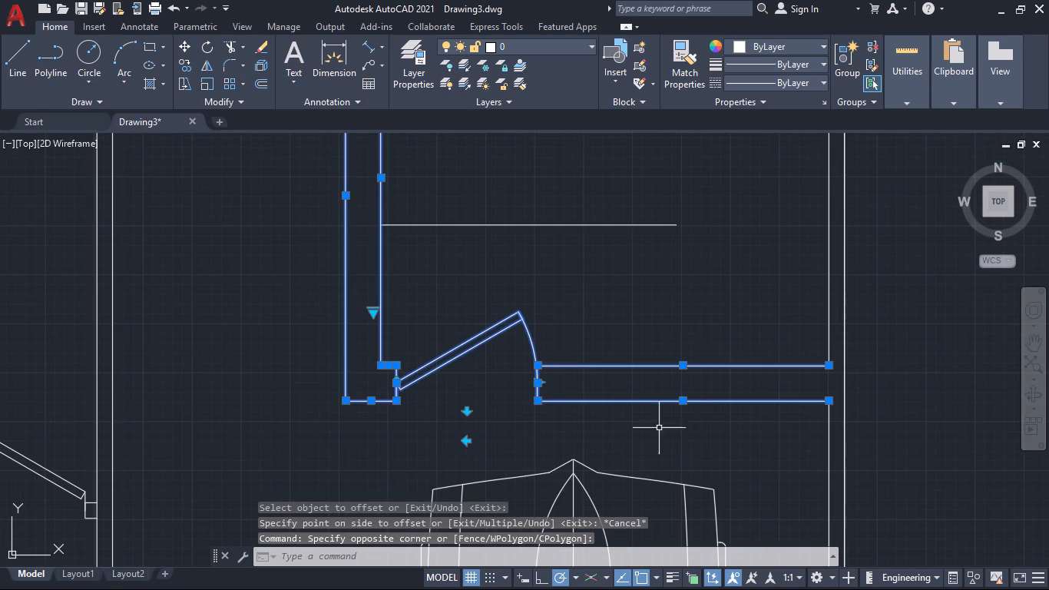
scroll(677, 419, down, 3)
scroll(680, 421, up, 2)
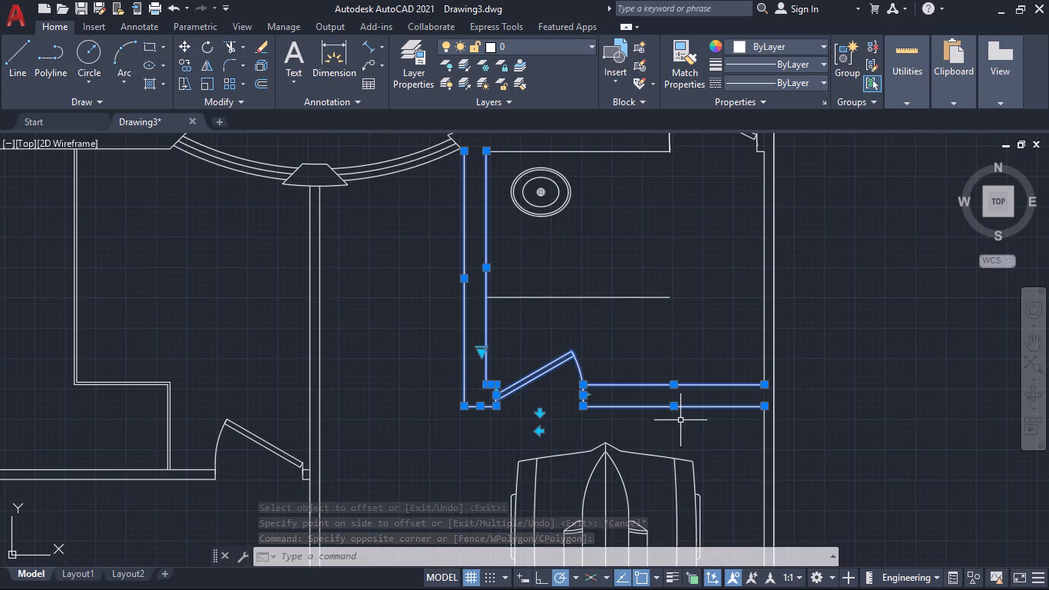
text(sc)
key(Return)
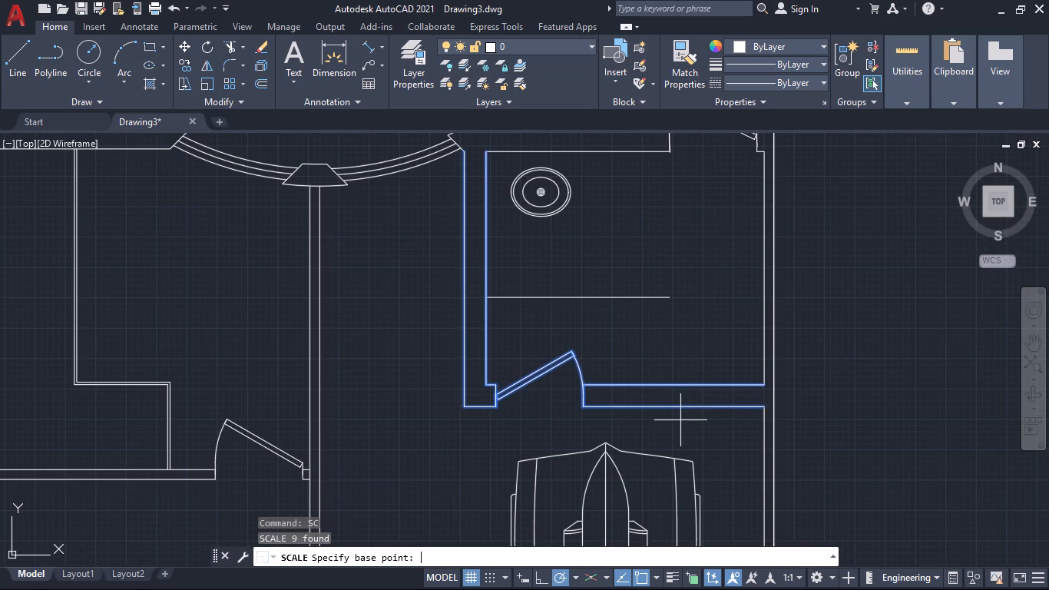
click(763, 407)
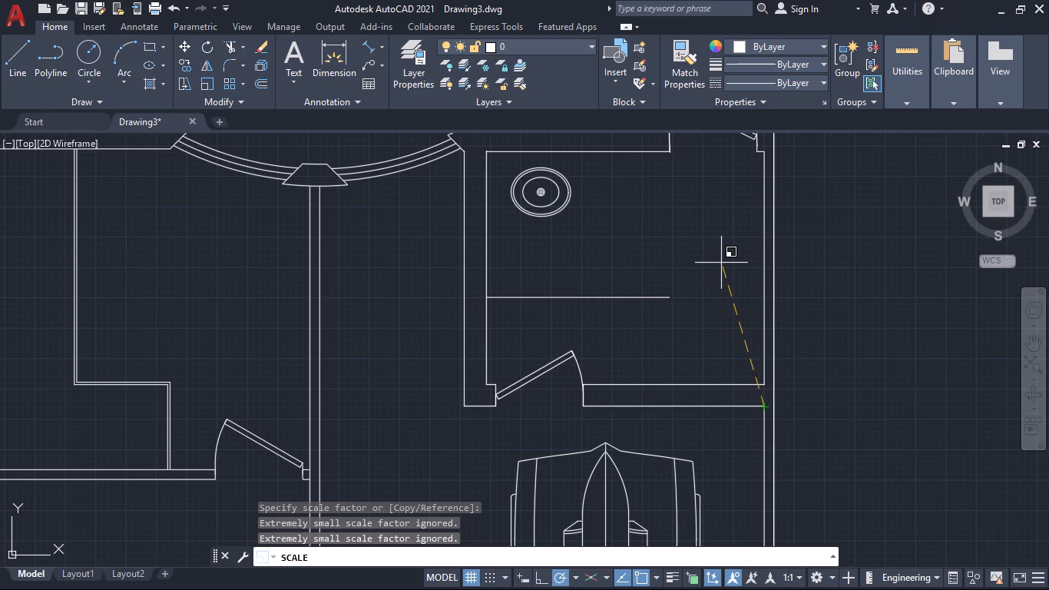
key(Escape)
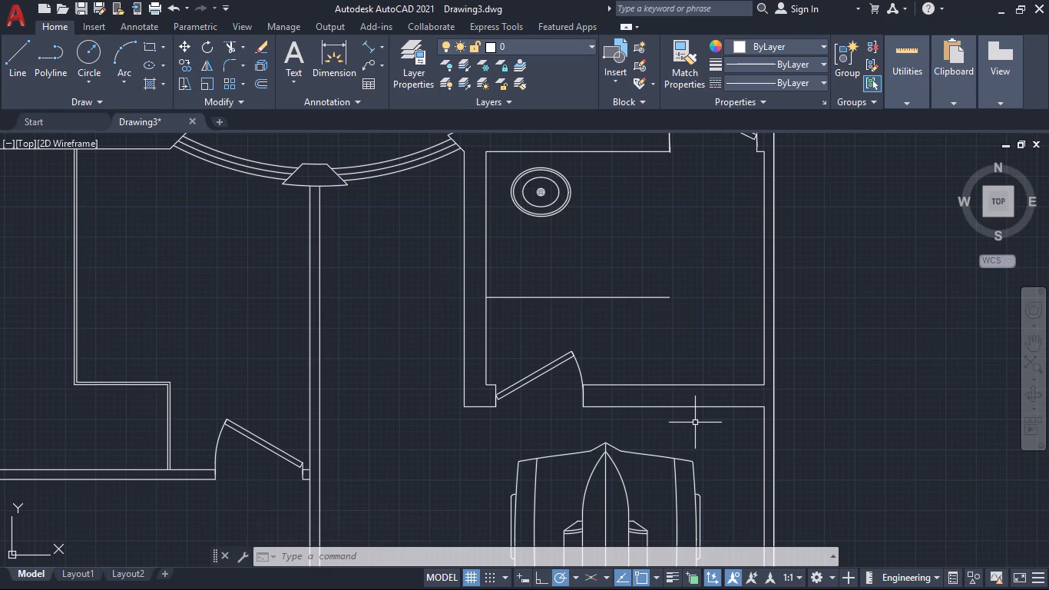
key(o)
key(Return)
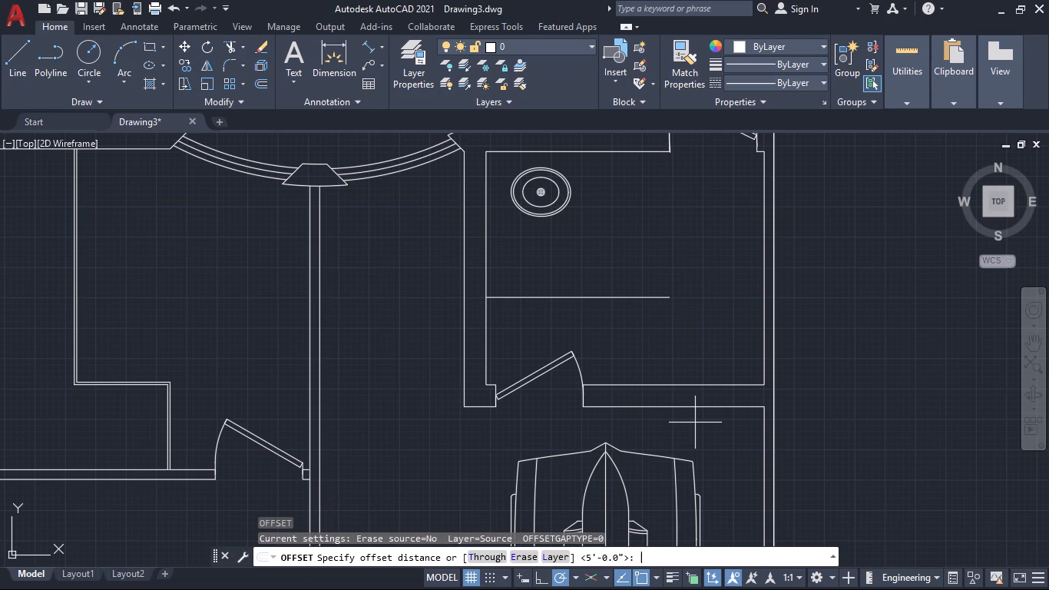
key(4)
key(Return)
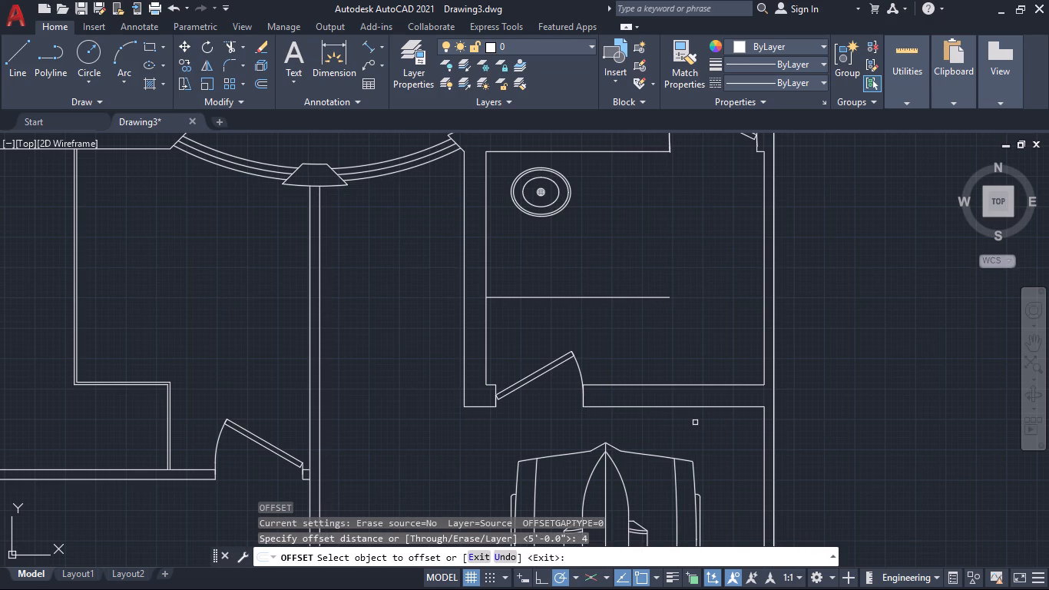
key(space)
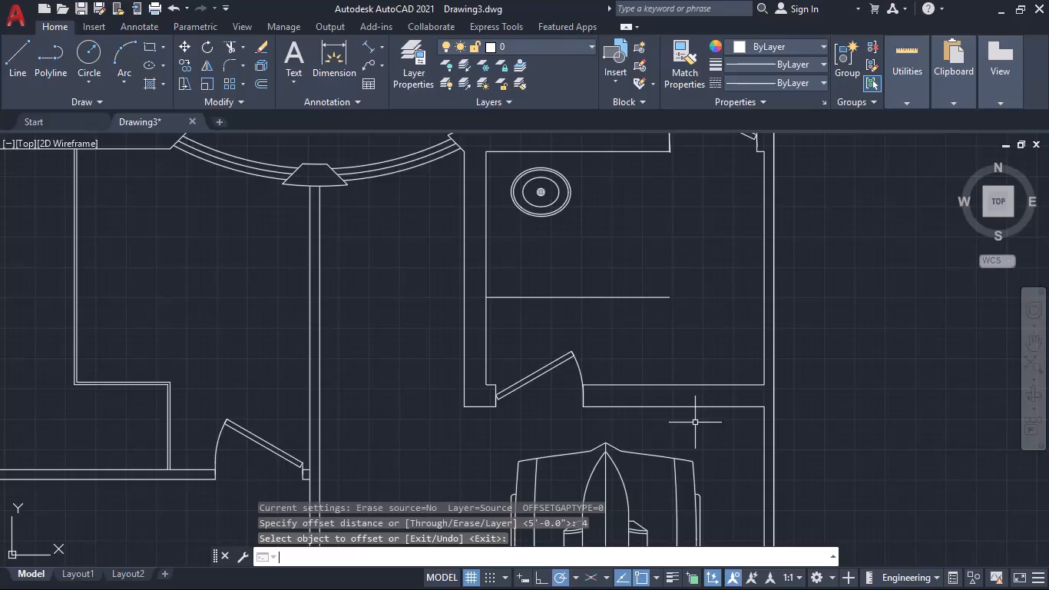
Offset the horizontal partition line in the small sink room 4" to the south.
key(o)
key(Return)
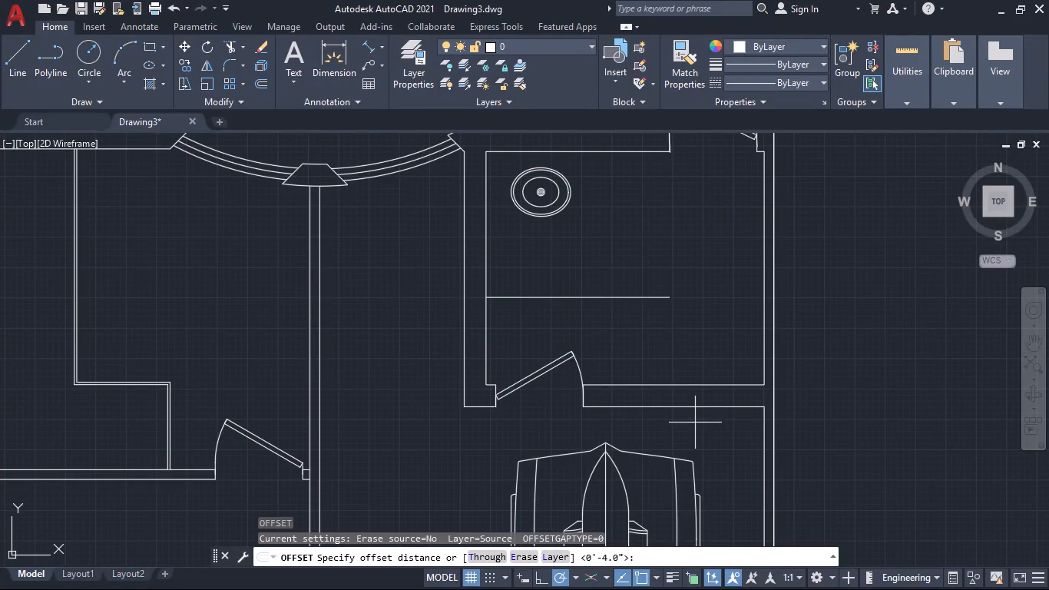
text(4")
key(Return)
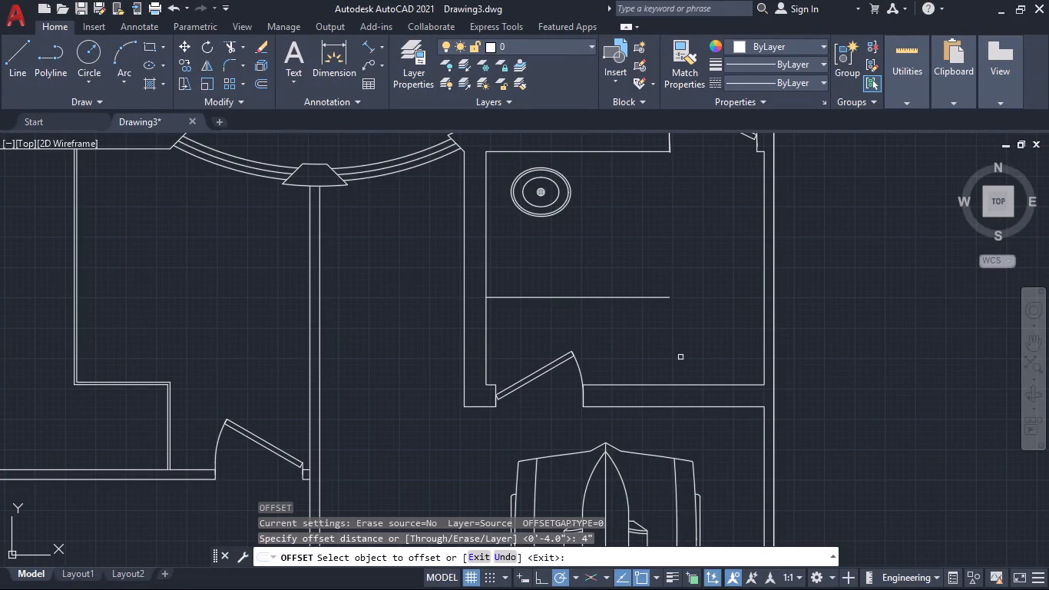
click(604, 297)
click(614, 337)
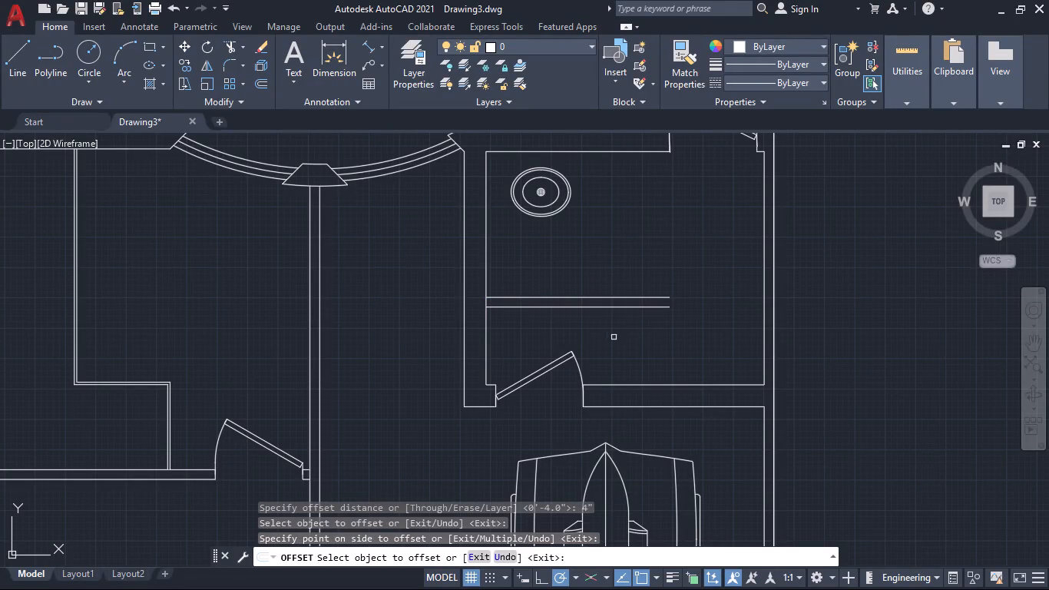
Offset the outer line of the small sink room's west wall 4" east into the wall.
scroll(472, 282, up, 2)
scroll(505, 279, down, 3)
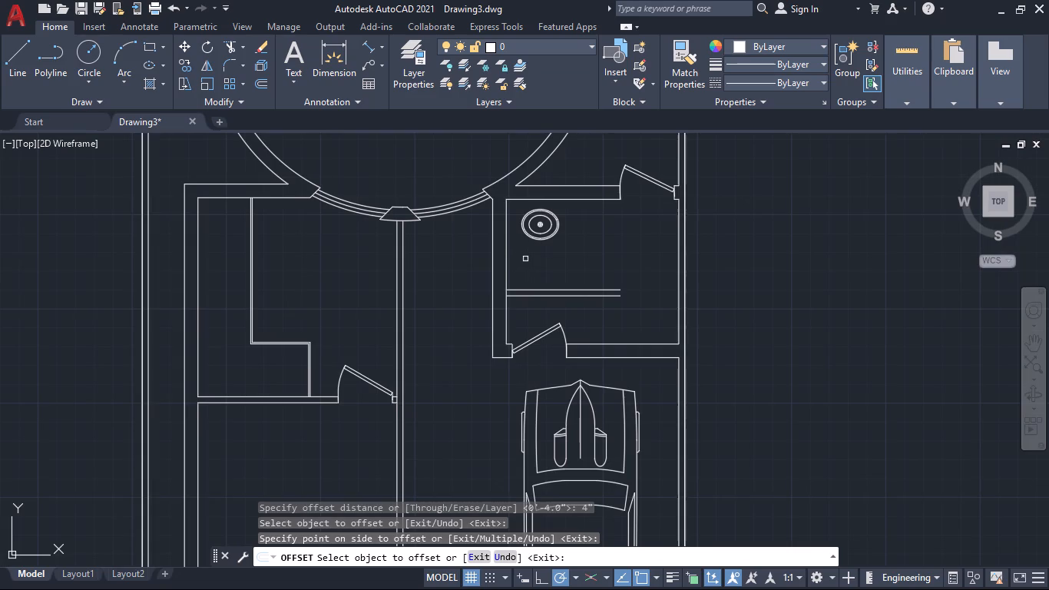
middle_drag(526, 259, 541, 318)
scroll(541, 318, up, 2)
click(468, 317)
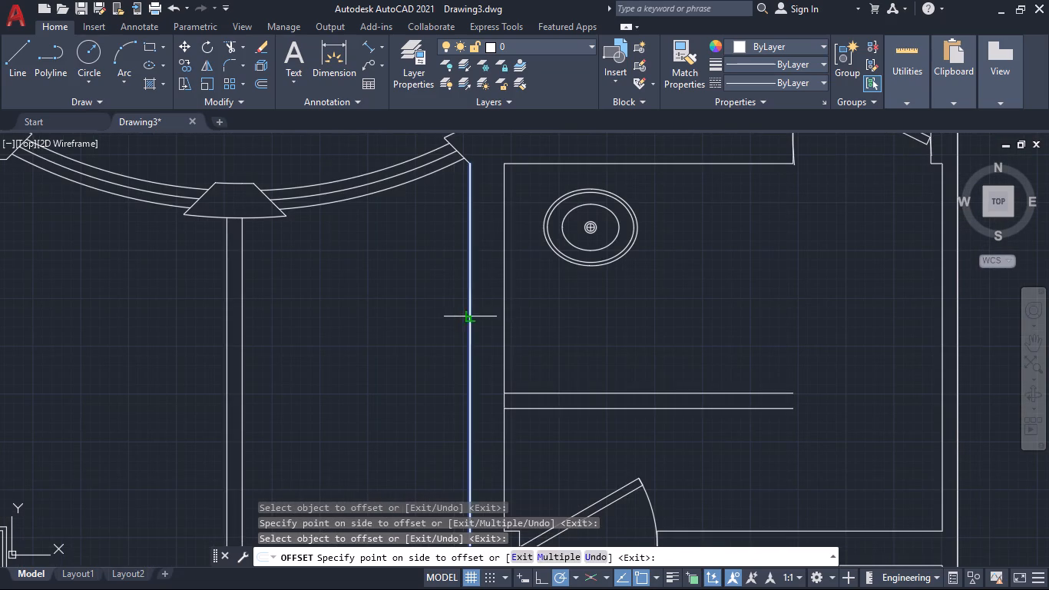
click(505, 317)
scroll(610, 330, down, 1)
scroll(623, 330, up, 1)
middle_drag(623, 330, 624, 332)
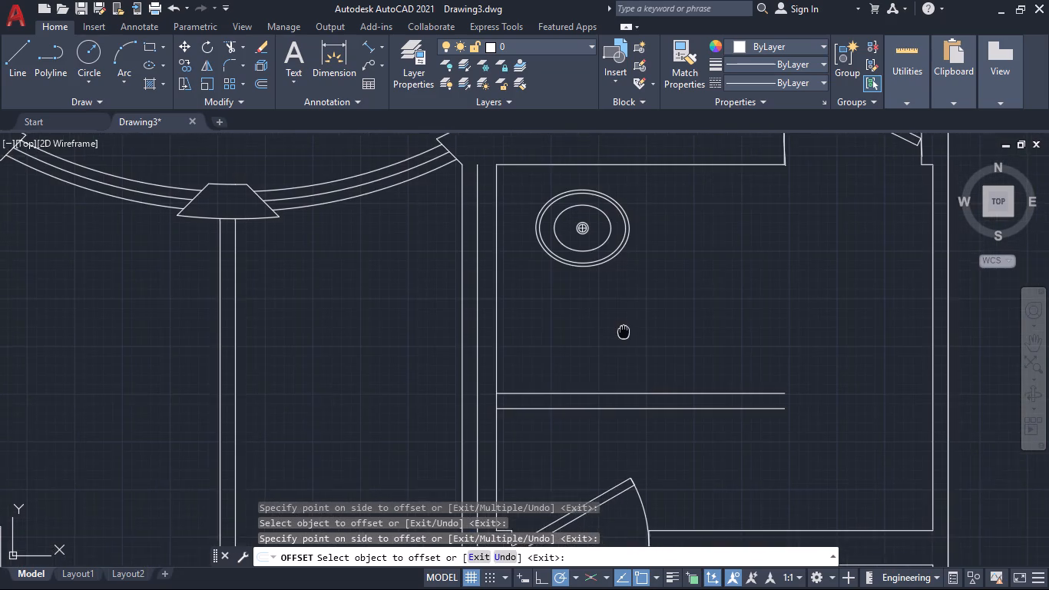
middle_drag(624, 332, 627, 346)
key(Escape)
Extend both partition lines west to the offset wall line, and the north wall's inner line to the outer west wall line.
text(tr)
key(Return)
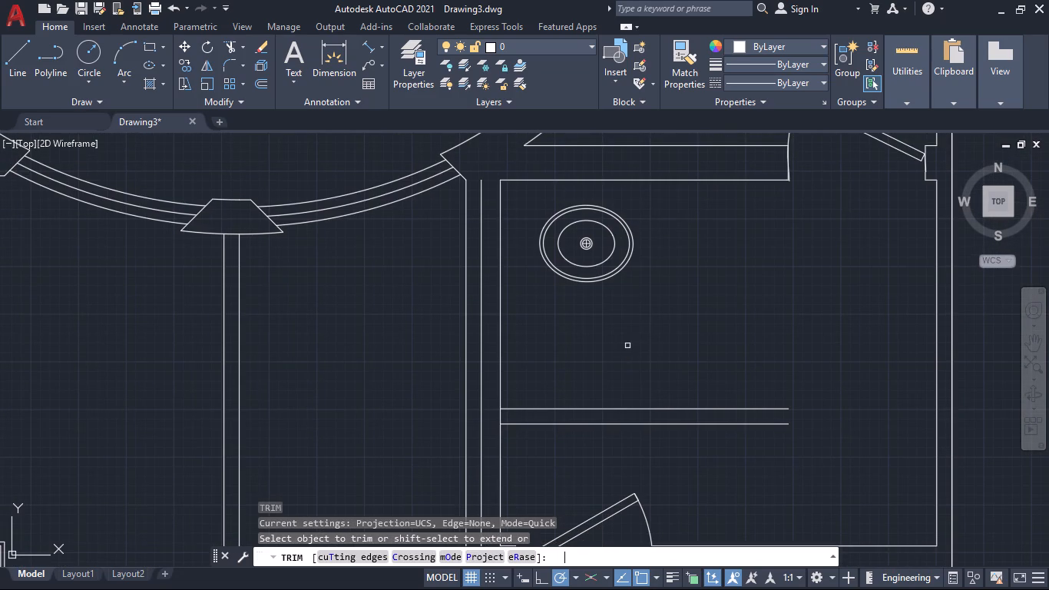
shift+click(561, 343)
shift+click(538, 459)
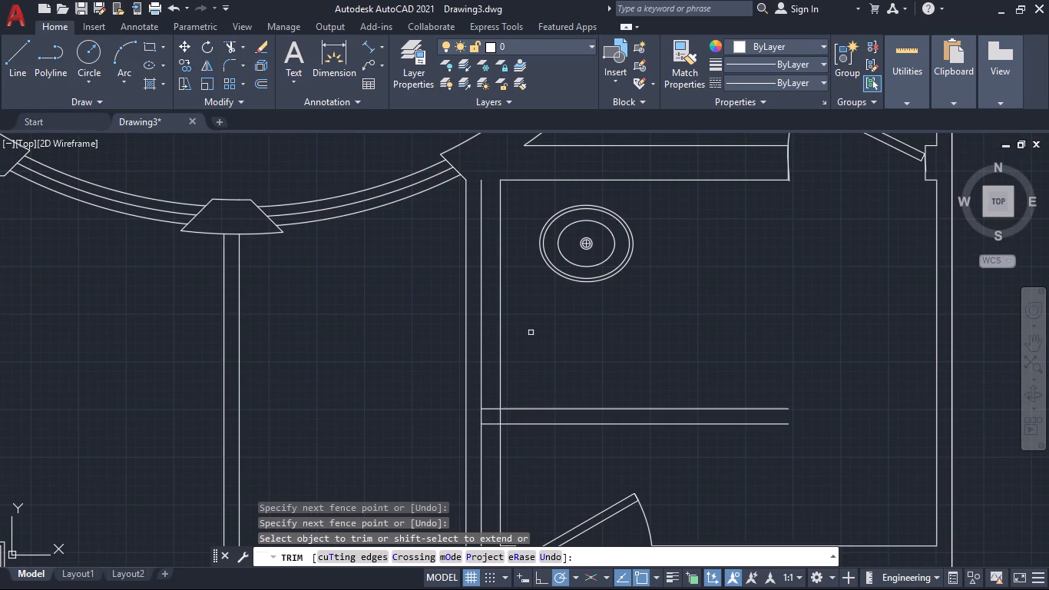
shift+click(521, 210)
shift+click(515, 160)
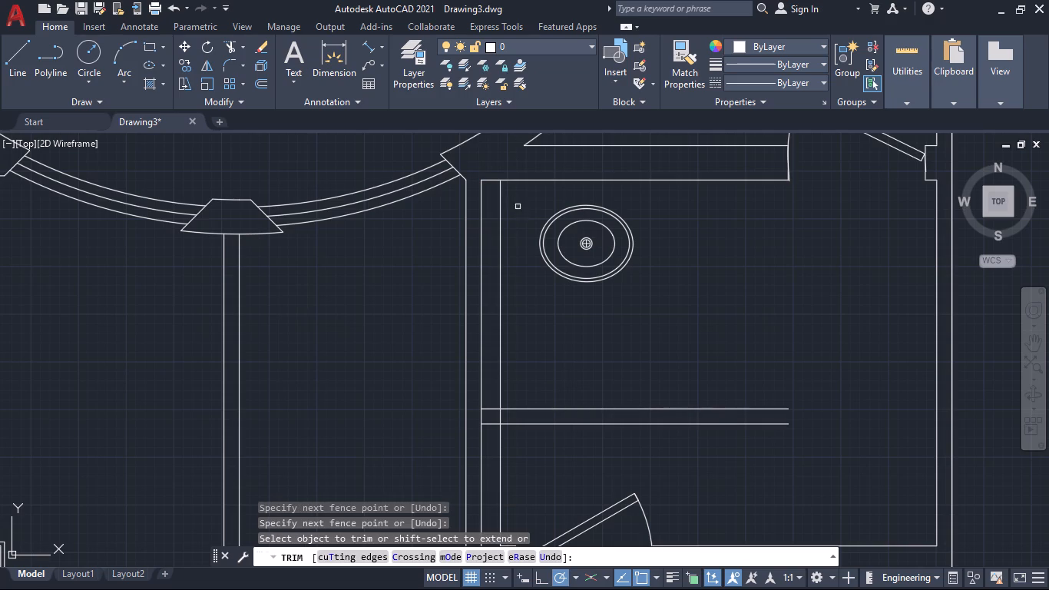
shift+click(528, 217)
shift+click(503, 165)
Trim the old inner west wall line north of the partition and the offset line's segment between the two partition lines.
click(500, 194)
scroll(528, 307, down, 2)
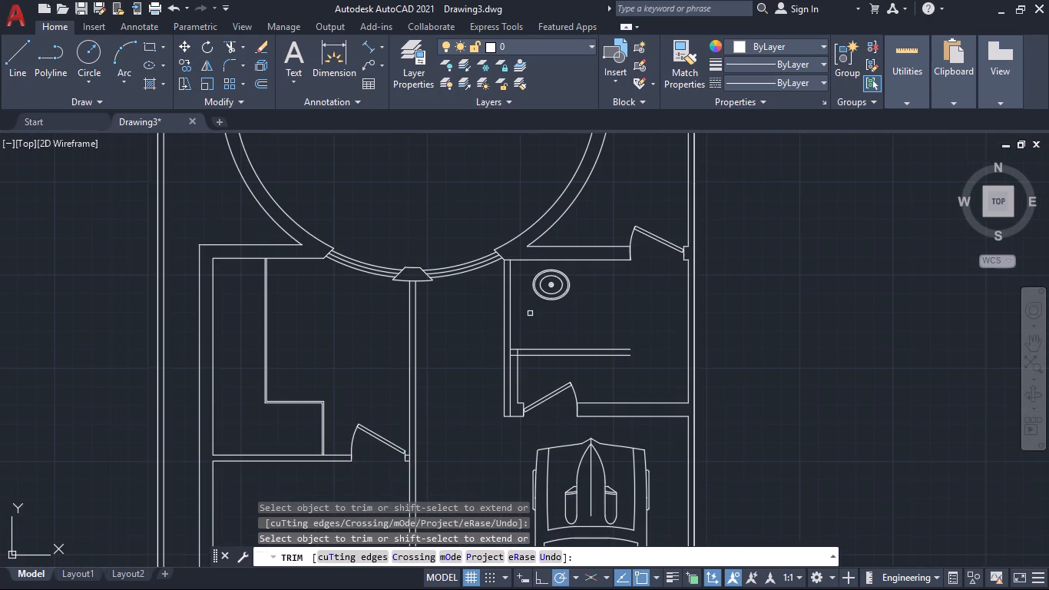
middle_drag(543, 327, 568, 290)
scroll(558, 303, up, 2)
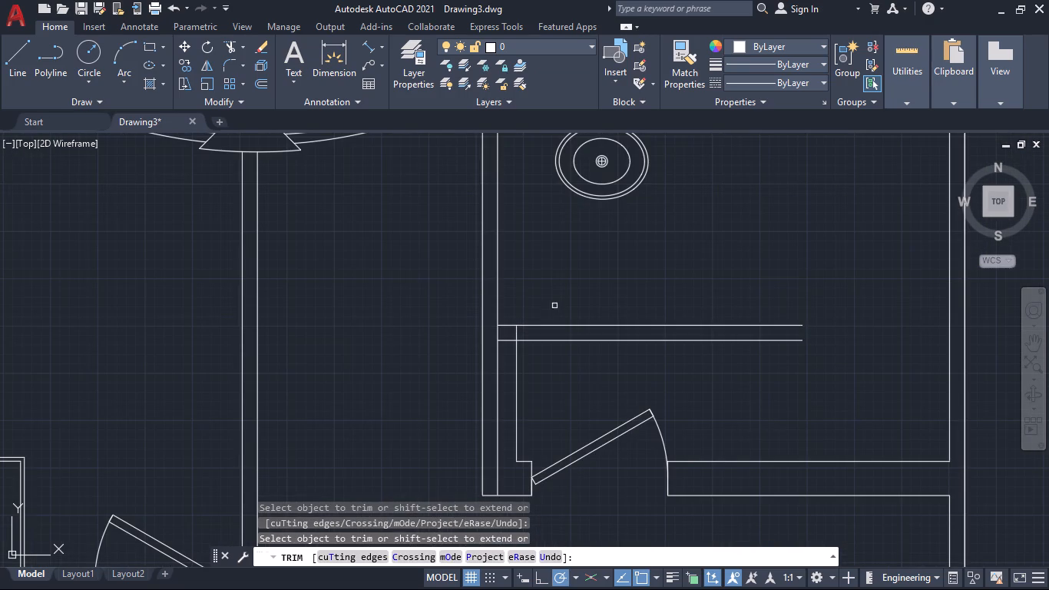
click(495, 336)
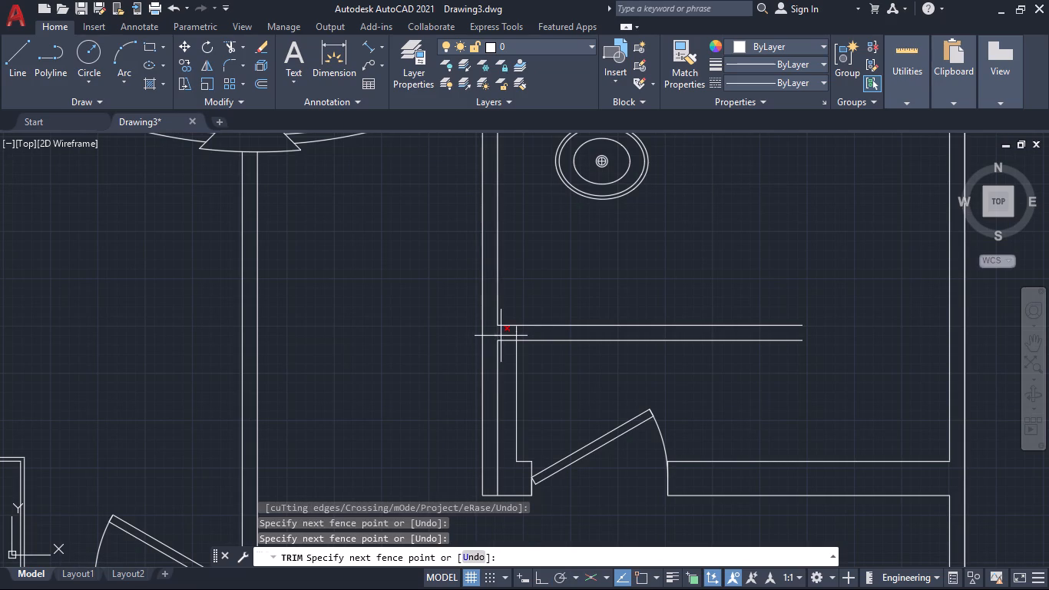
click(502, 334)
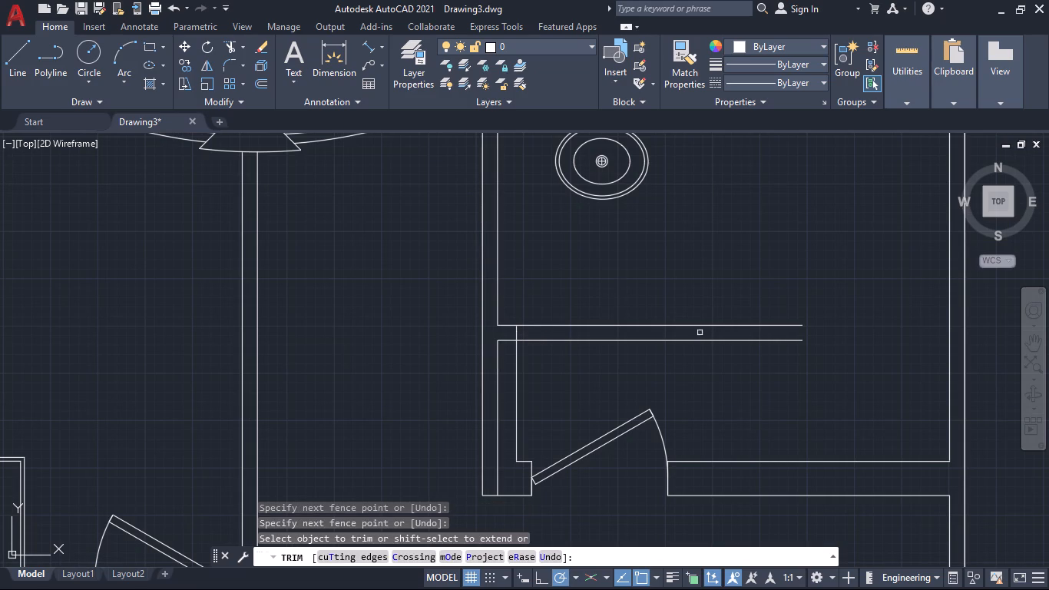
Extend both partition lines east to the east wall, and the southern one west to the outer west wall line.
scroll(787, 367, down, 1)
shift+click(785, 377)
shift+click(767, 317)
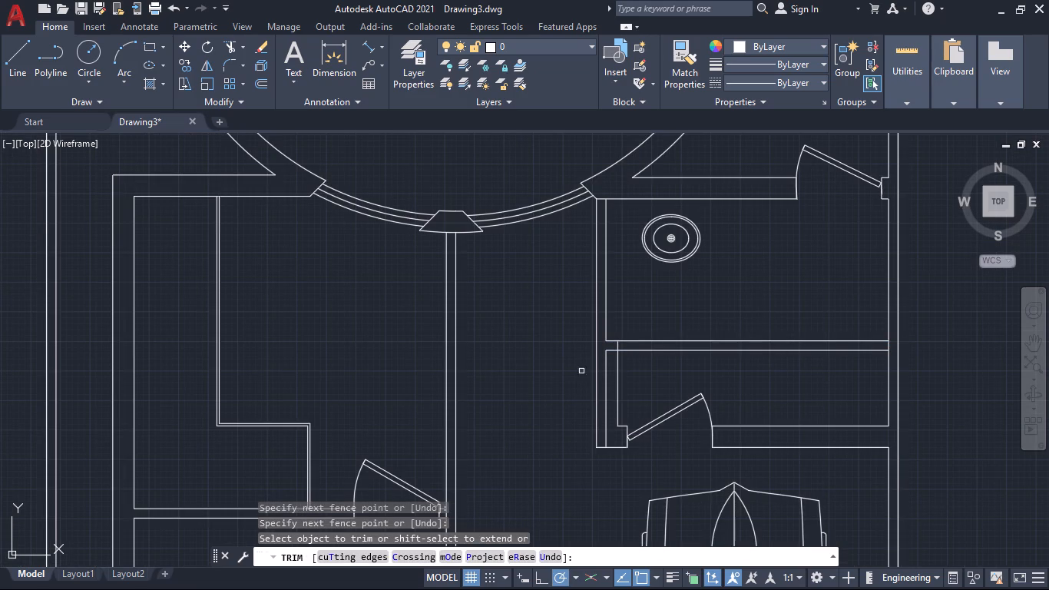
shift+click(614, 363)
shift+click(614, 347)
Trim away the old west and south wall lines below the new partition and close the gap in the east wall's inner line.
click(578, 373)
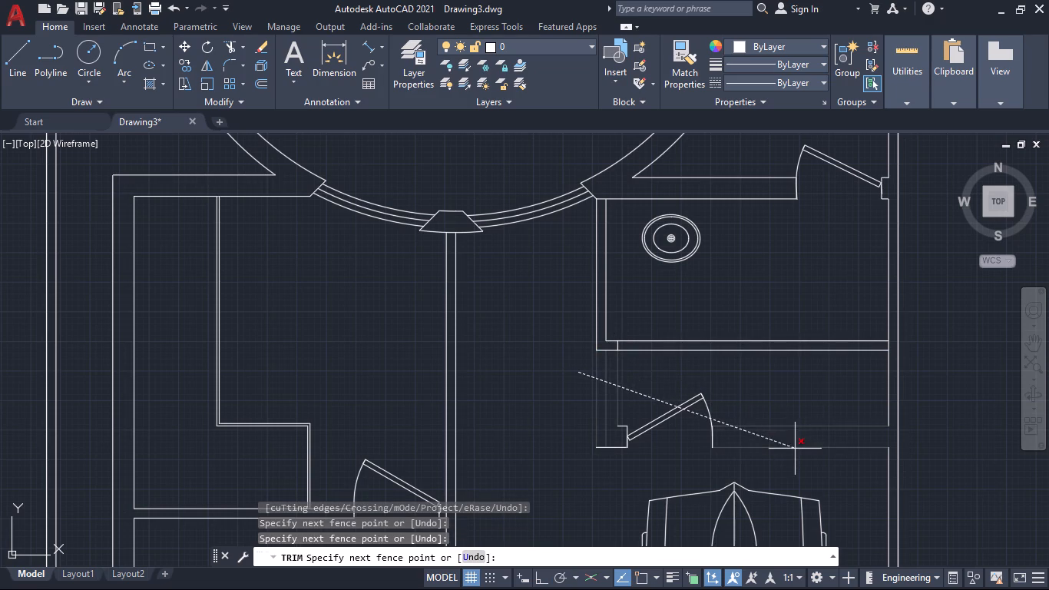
click(799, 449)
shift+click(889, 408)
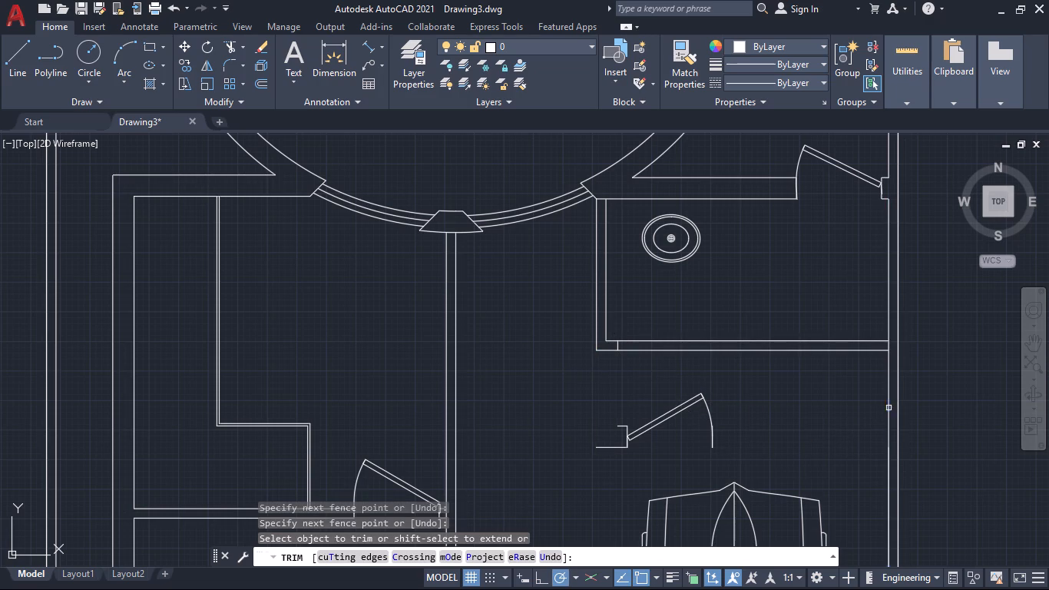
scroll(798, 425, down, 2)
scroll(818, 435, up, 1)
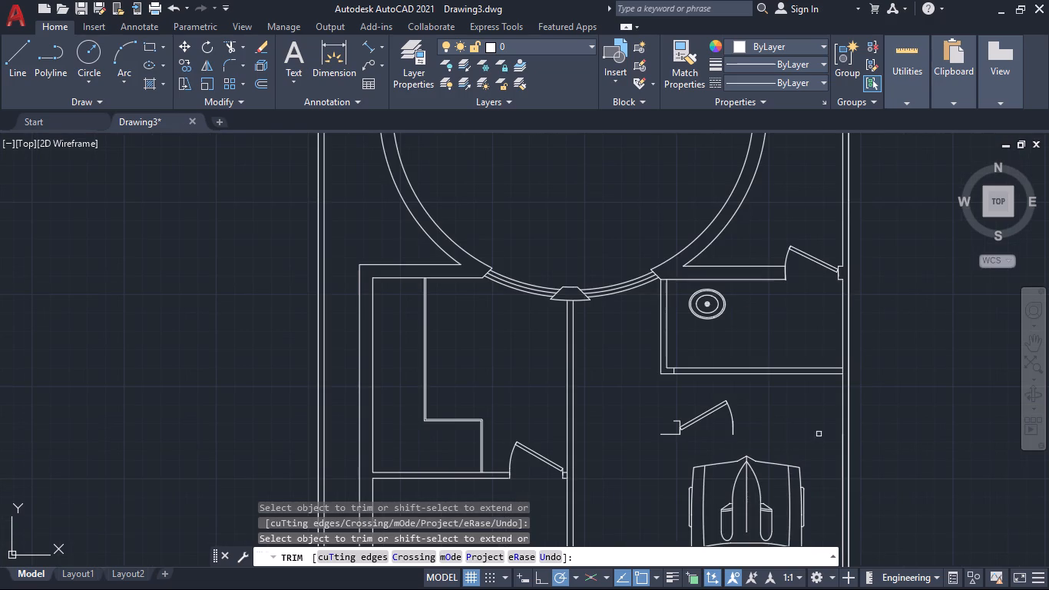
scroll(806, 424, up, 1)
scroll(780, 393, down, 1)
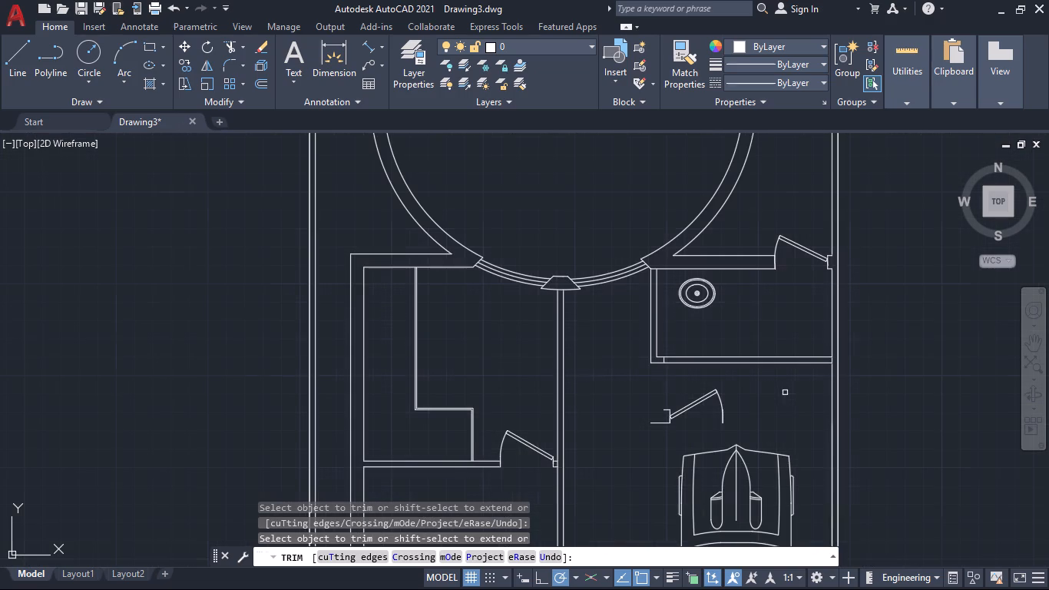
middle_drag(797, 410, 796, 360)
scroll(795, 359, up, 1)
key(Escape)
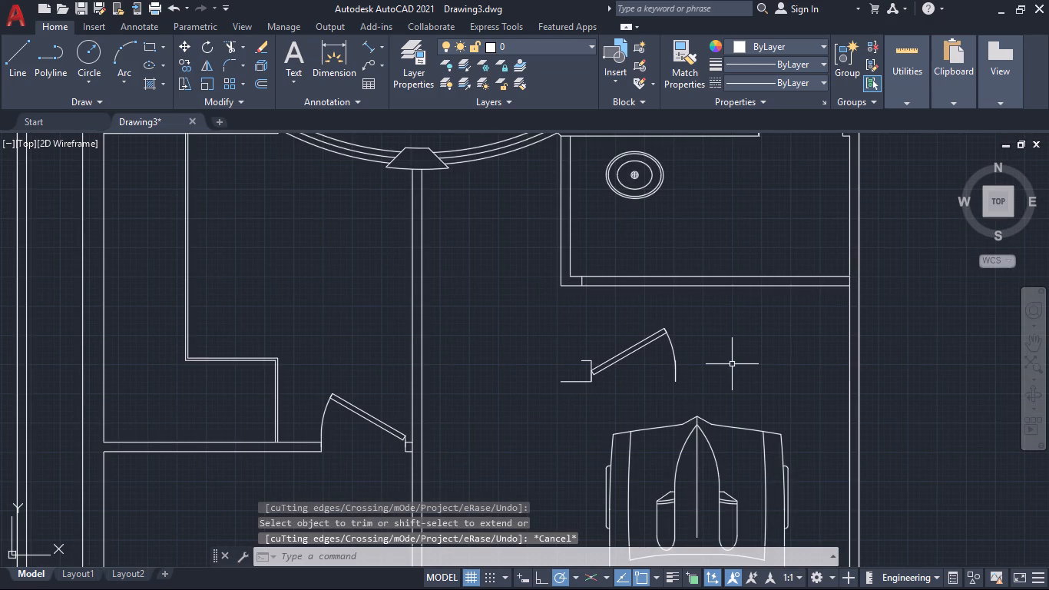
Erase the three leftover wall-end lines at the hinge side of the freestanding door north of the car.
click(571, 382)
click(588, 359)
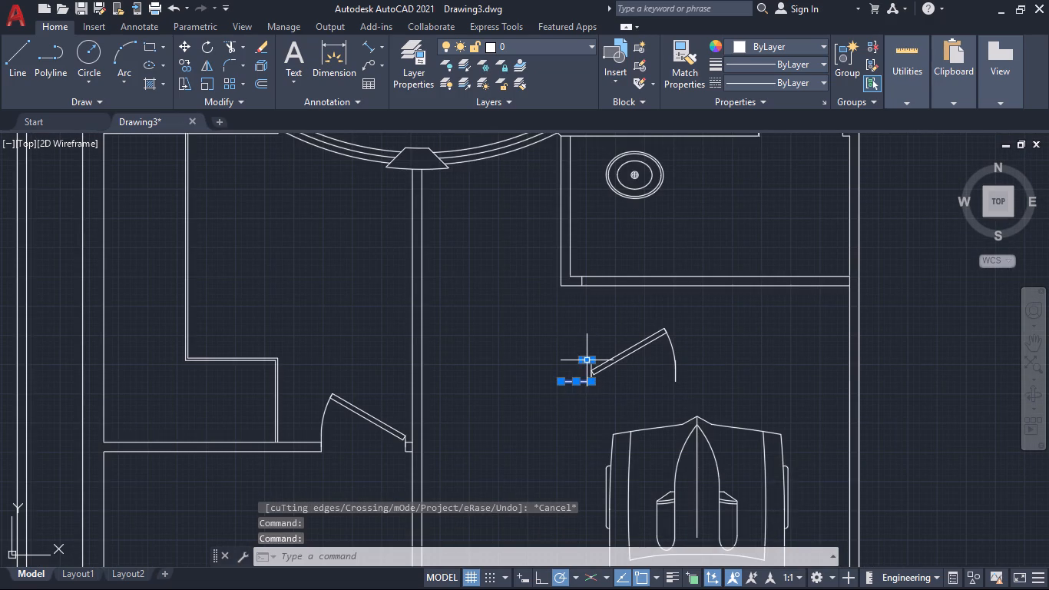
key(Delete)
scroll(575, 395, up, 1)
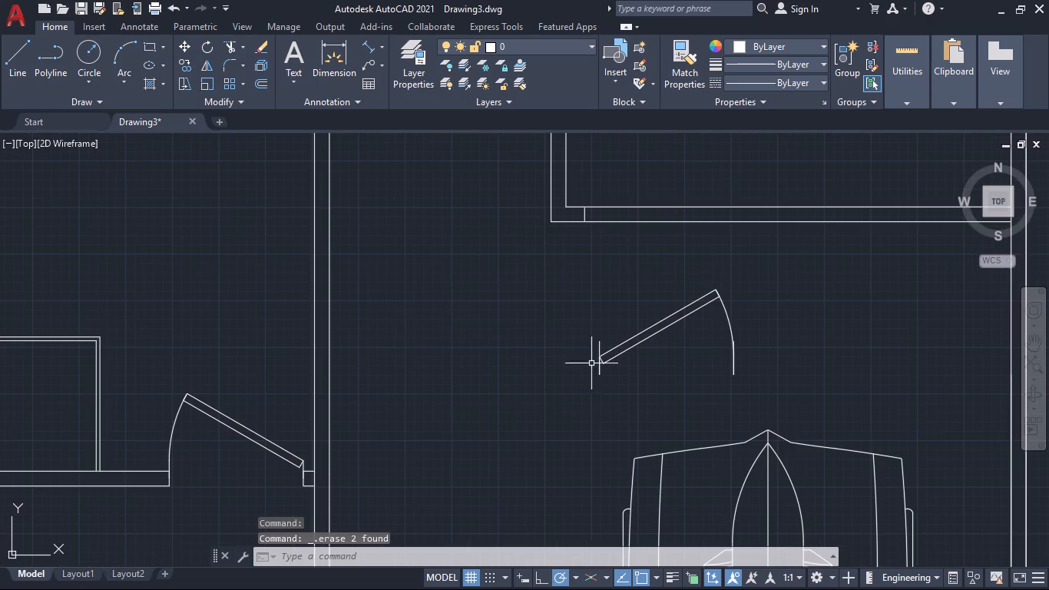
click(600, 344)
key(Delete)
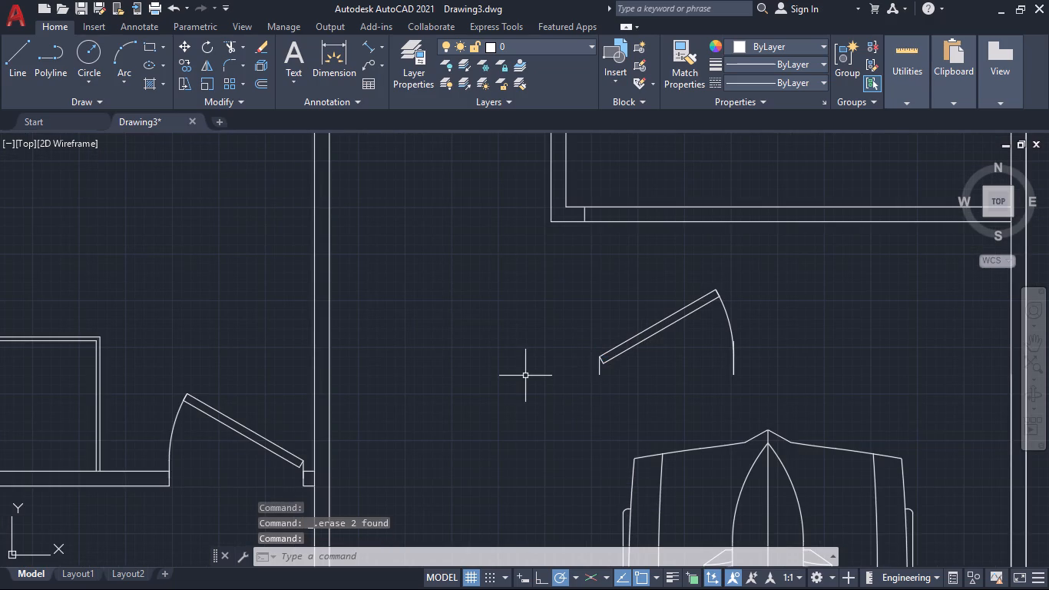
middle_drag(597, 322, 535, 472)
scroll(596, 321, up, 1)
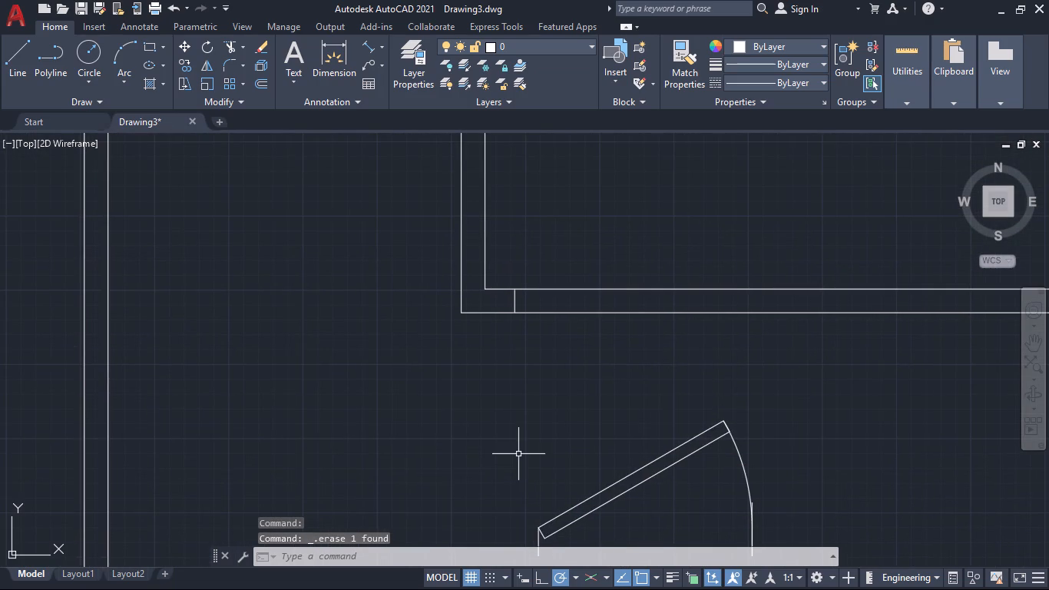
Offset the short wall-end line in the small sink room's south partition 3" to the east.
key(o)
key(Return)
text(3")
key(Return)
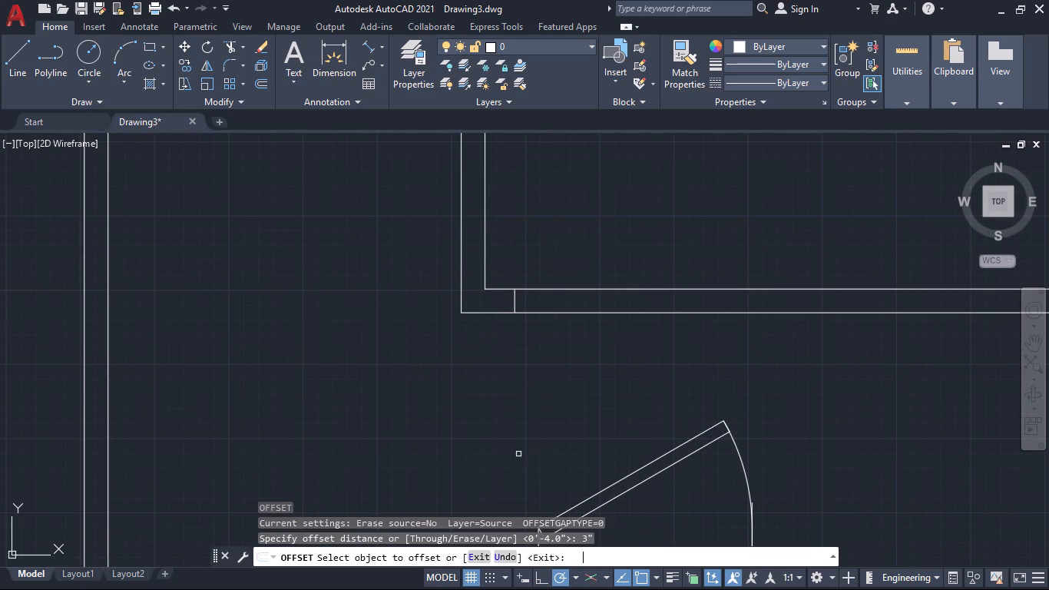
click(515, 302)
click(558, 310)
scroll(551, 358, down, 3)
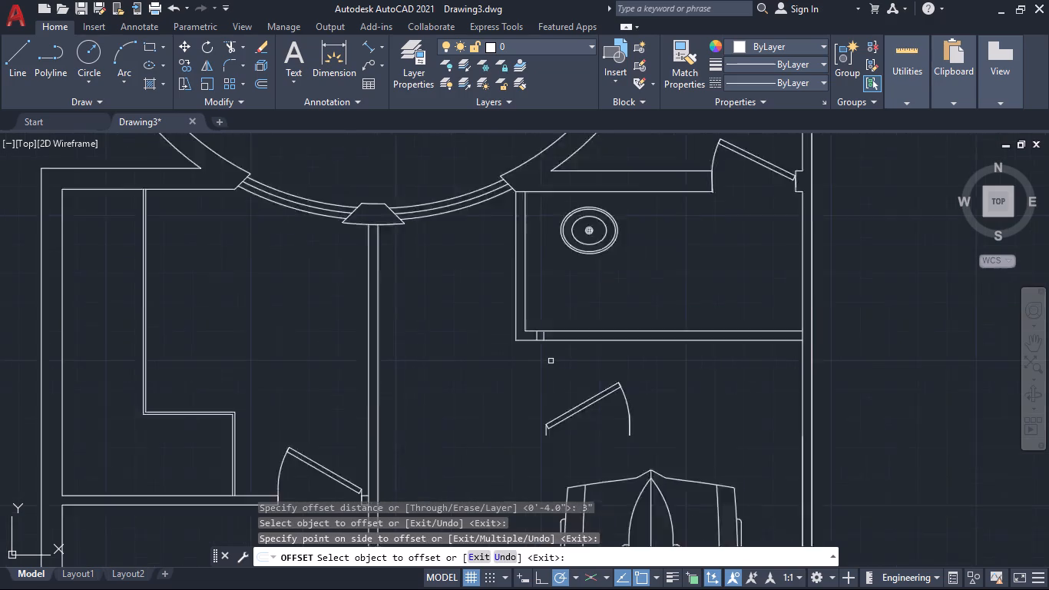
middle_drag(554, 366, 548, 408)
scroll(536, 406, up, 2)
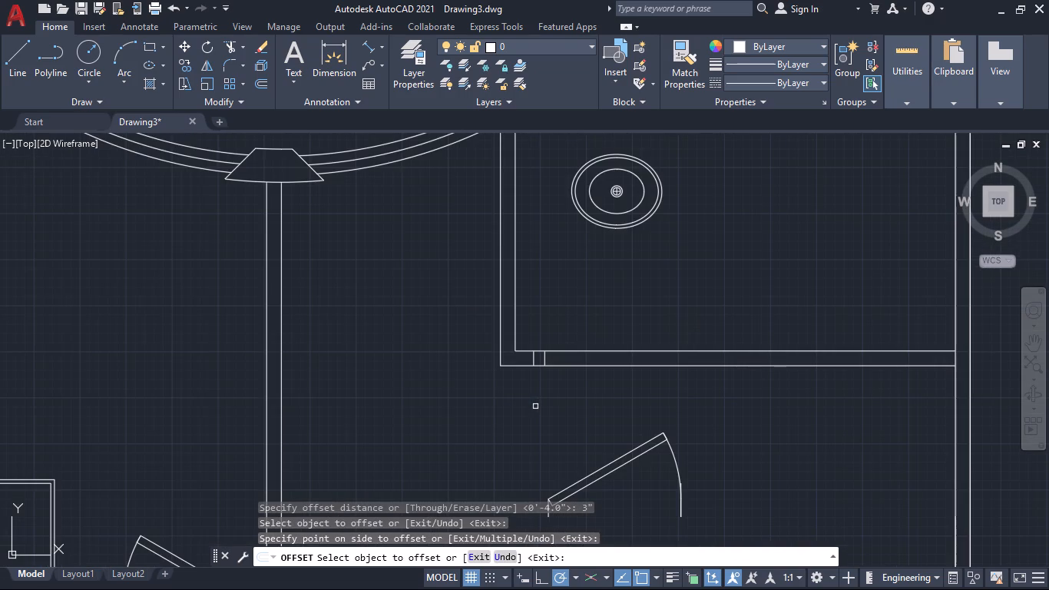
key(space)
Offset the new short line 3' to the east to mark the door opening's far side in the partition.
key(space)
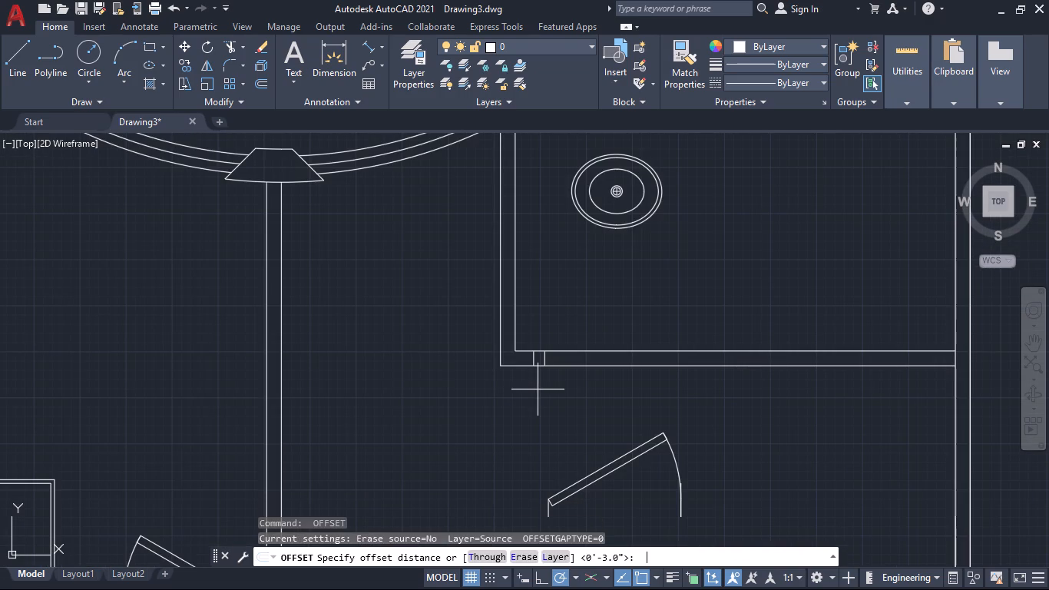
text(3')
key(Return)
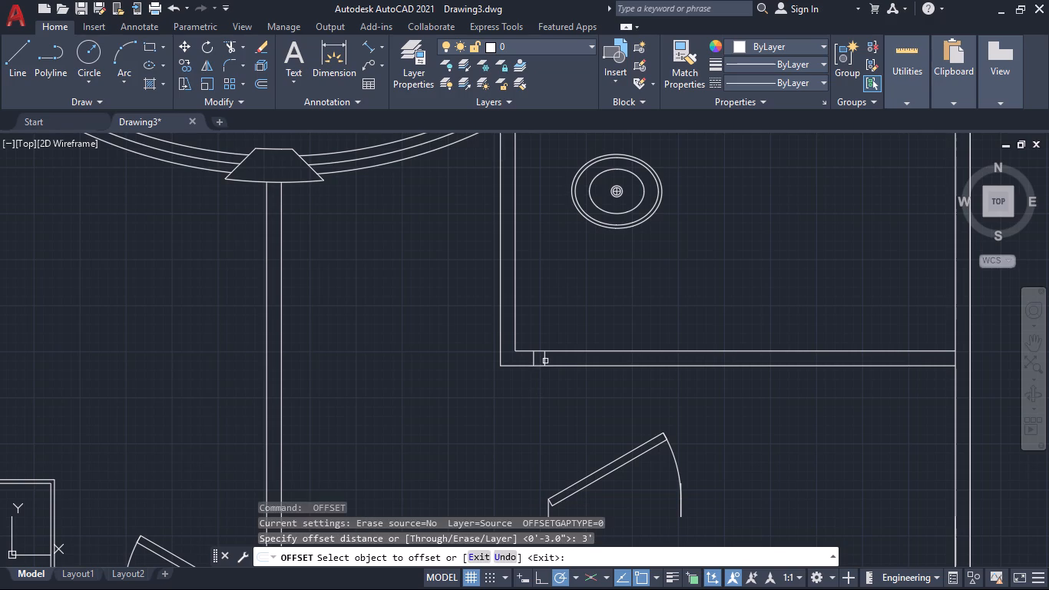
click(548, 360)
click(544, 360)
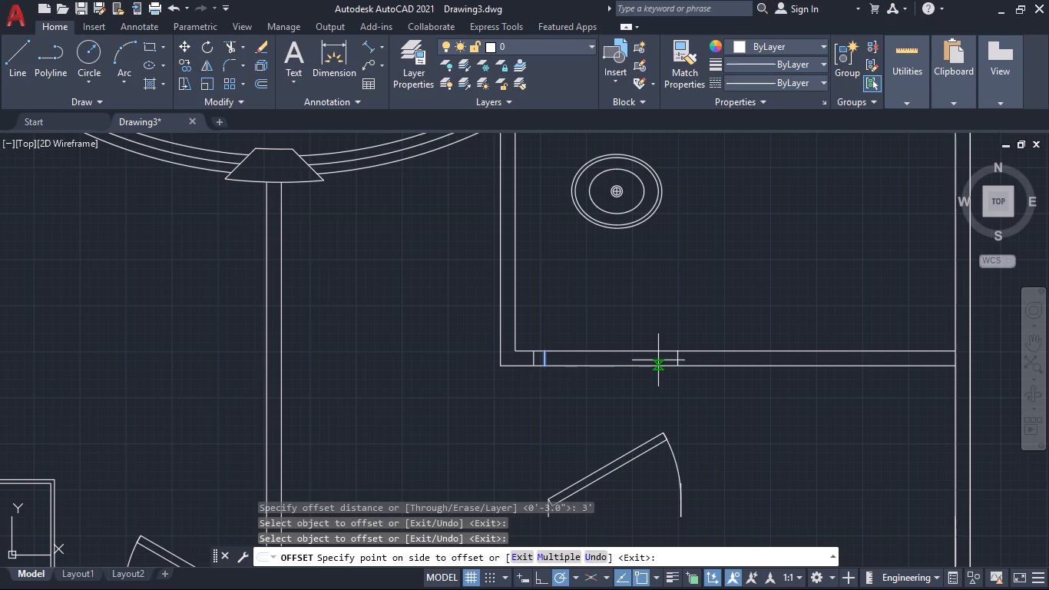
click(658, 360)
Trim both partition lines between the opening's two end lines and remove the extra short line west of the opening.
scroll(770, 422, down, 1)
middle_drag(783, 441, 691, 416)
scroll(702, 418, down, 3)
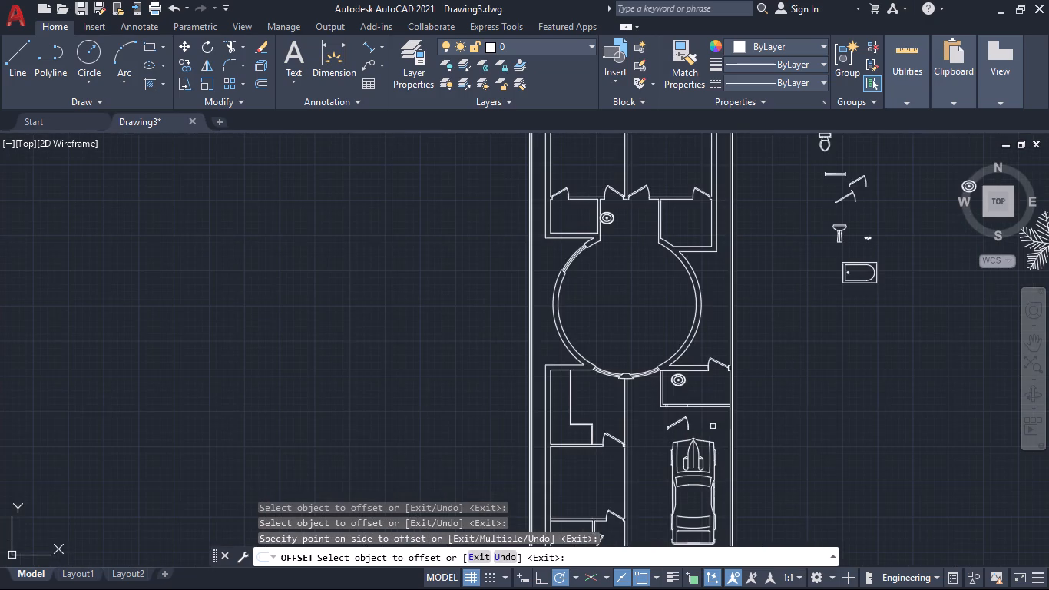
middle_drag(710, 430, 717, 396)
scroll(717, 398, up, 4)
middle_drag(703, 380, 733, 470)
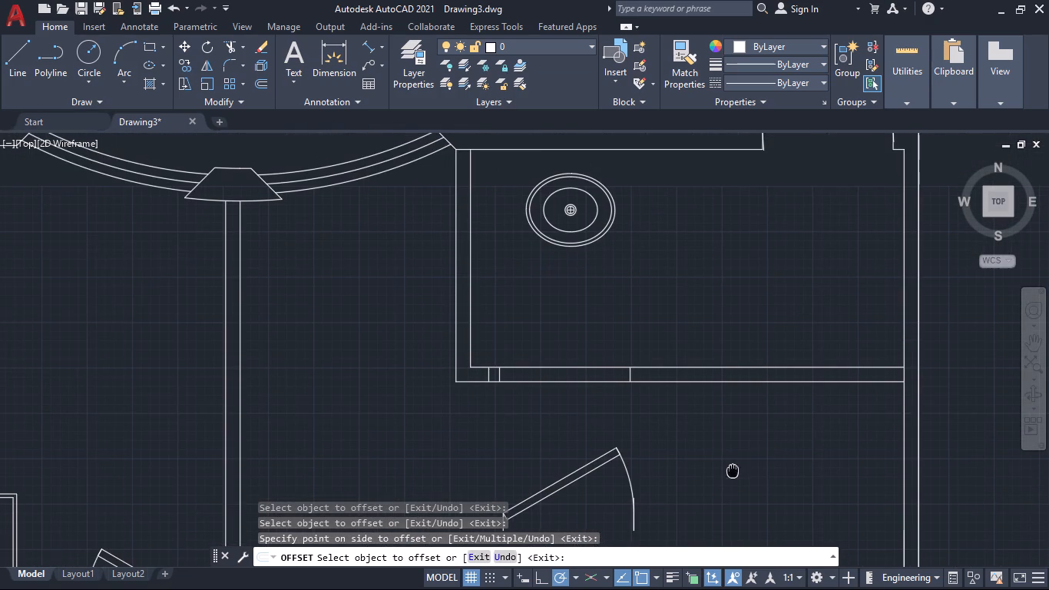
middle_drag(733, 470, 733, 469)
text(tr)
key(Escape)
text(tr)
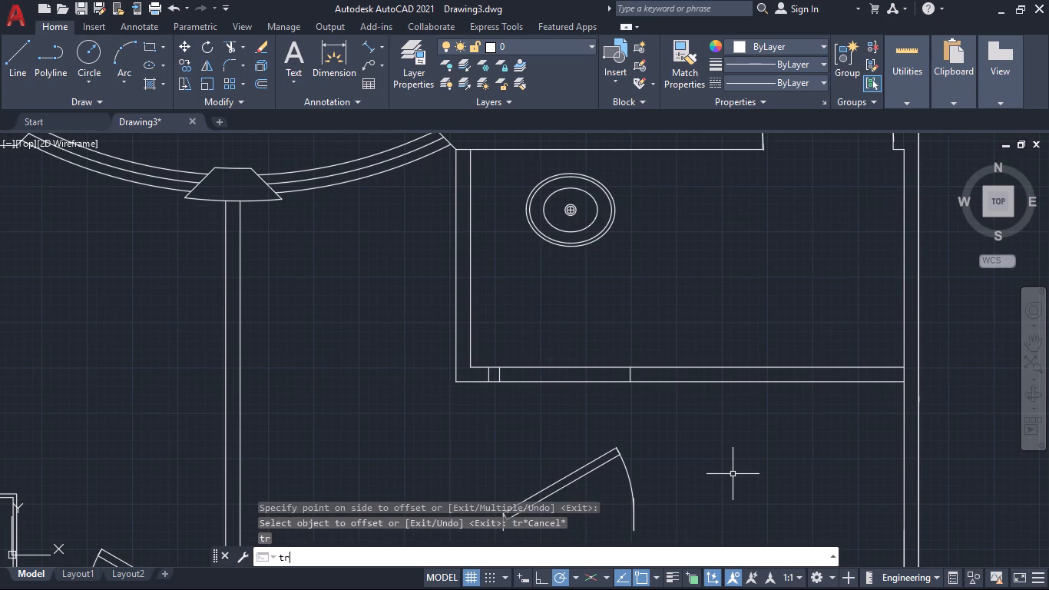
key(Return)
click(561, 351)
click(564, 409)
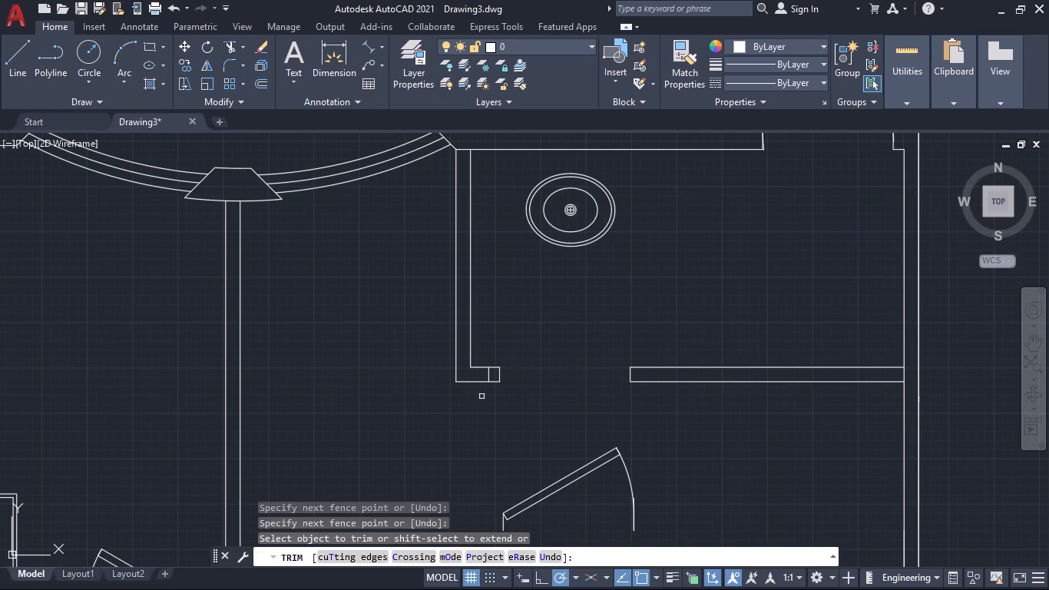
scroll(485, 376, up, 2)
click(488, 373)
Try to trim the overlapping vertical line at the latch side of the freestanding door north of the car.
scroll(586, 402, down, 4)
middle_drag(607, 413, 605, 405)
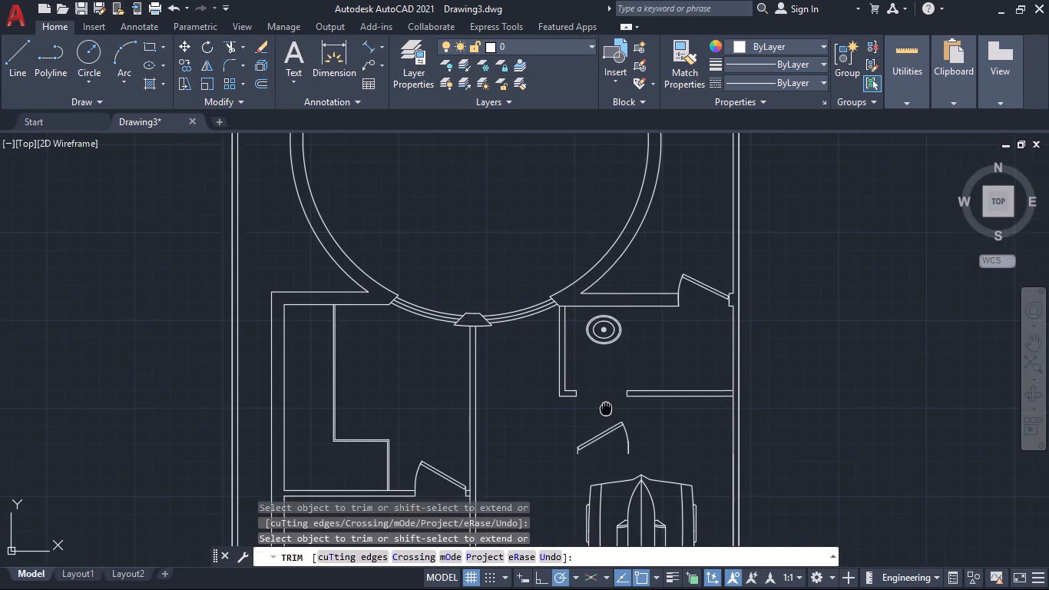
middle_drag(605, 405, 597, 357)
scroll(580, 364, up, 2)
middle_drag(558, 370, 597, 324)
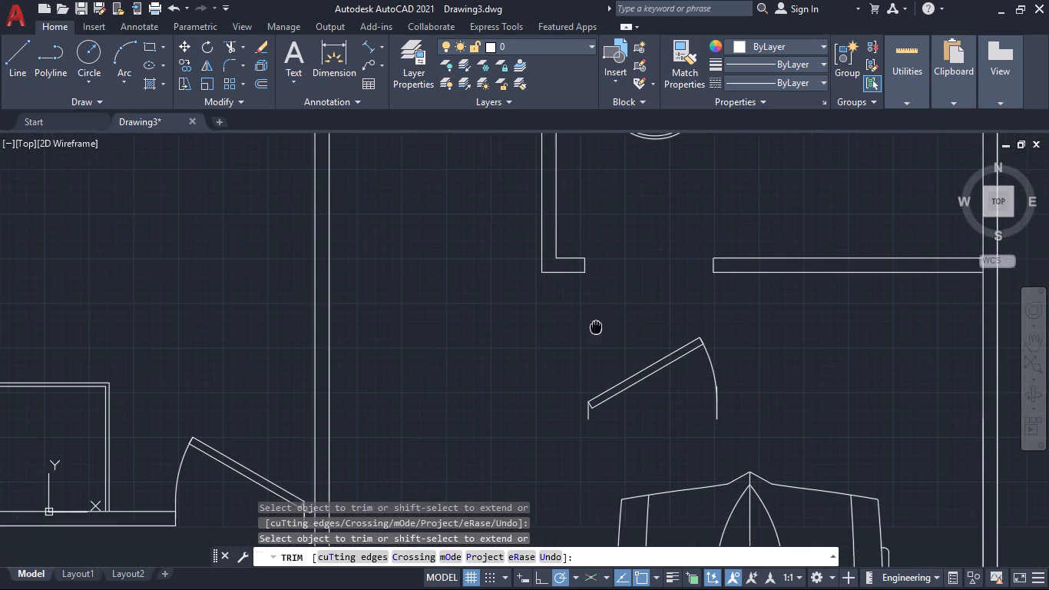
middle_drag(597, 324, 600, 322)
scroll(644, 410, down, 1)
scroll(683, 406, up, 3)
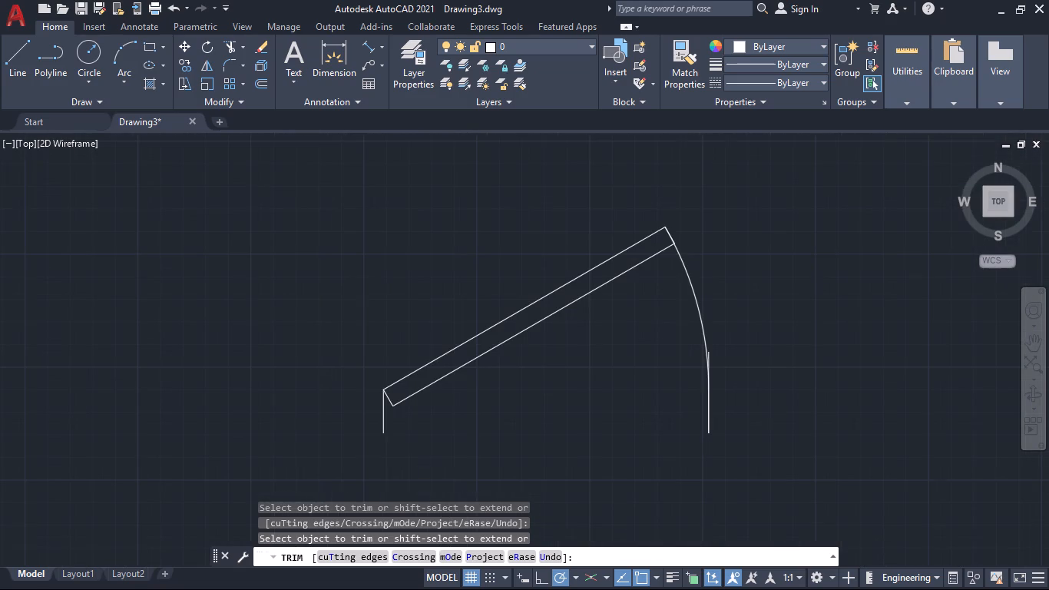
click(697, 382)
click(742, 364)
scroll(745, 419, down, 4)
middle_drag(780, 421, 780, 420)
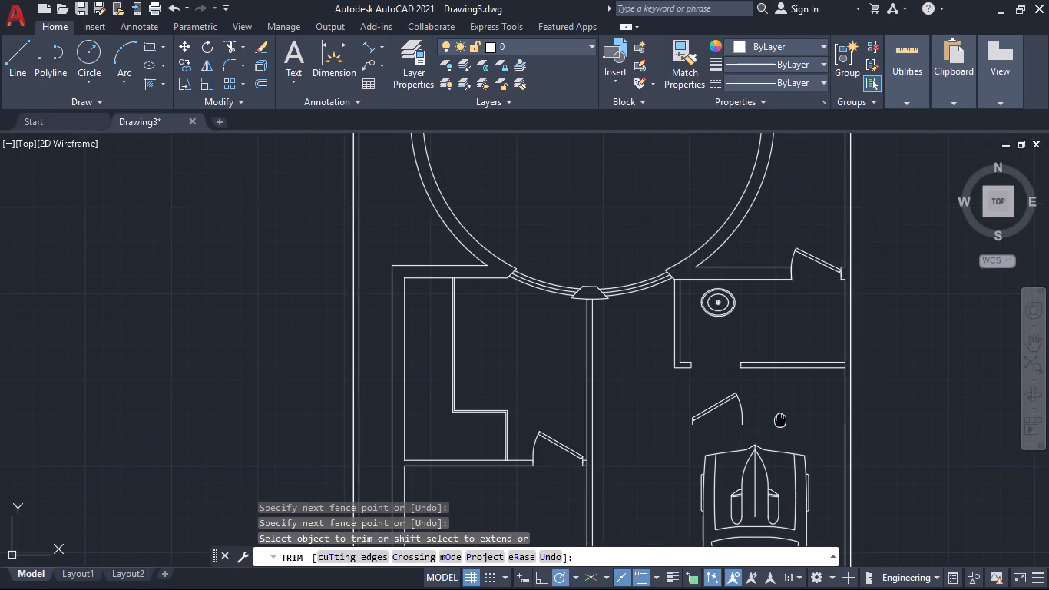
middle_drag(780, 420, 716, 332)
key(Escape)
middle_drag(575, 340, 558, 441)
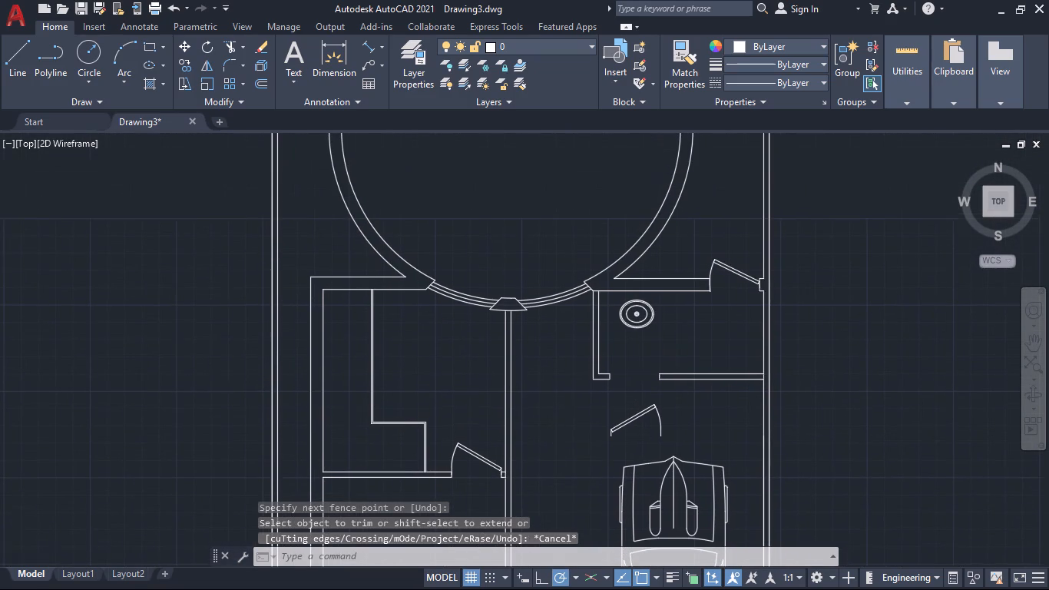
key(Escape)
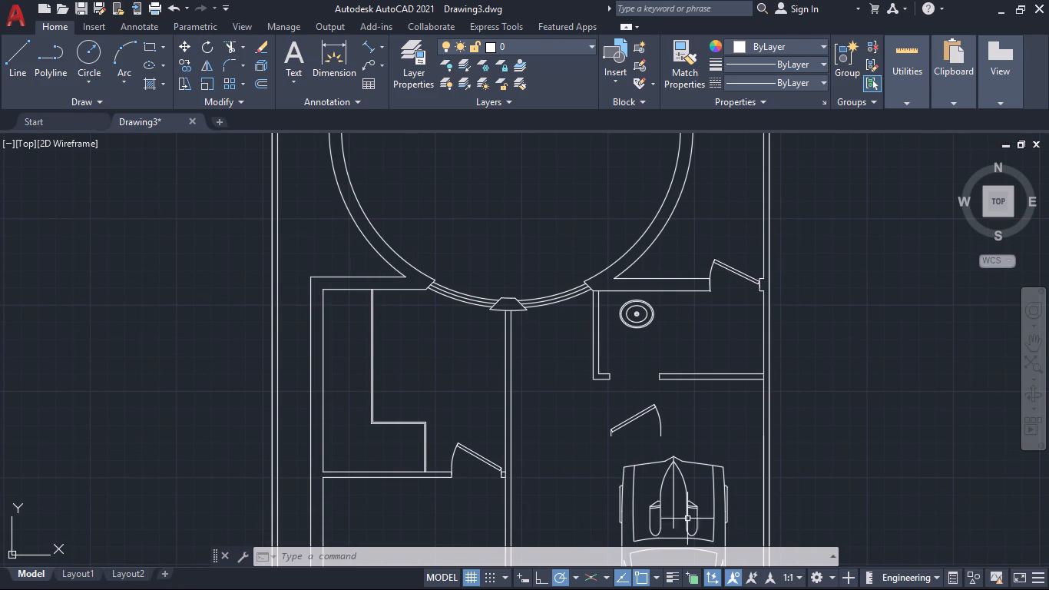
Align the freestanding door's two base ends with the midpoints of the partition opening's wall ends, scaling it to the alignment points.
text(al)
key(Return)
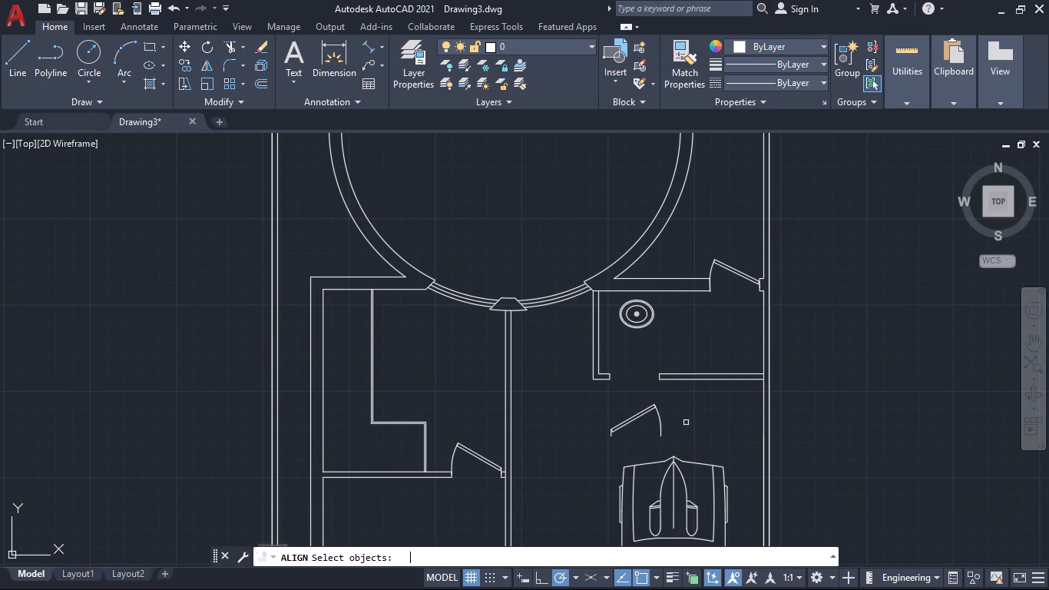
click(659, 418)
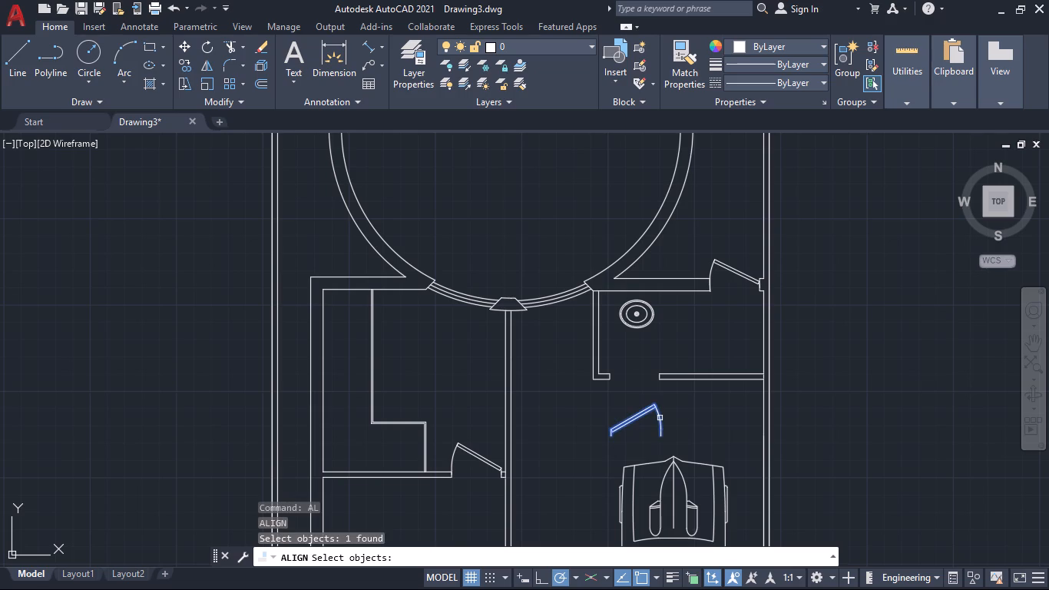
key(Return)
scroll(633, 415, up, 2)
middle_drag(602, 398, 614, 353)
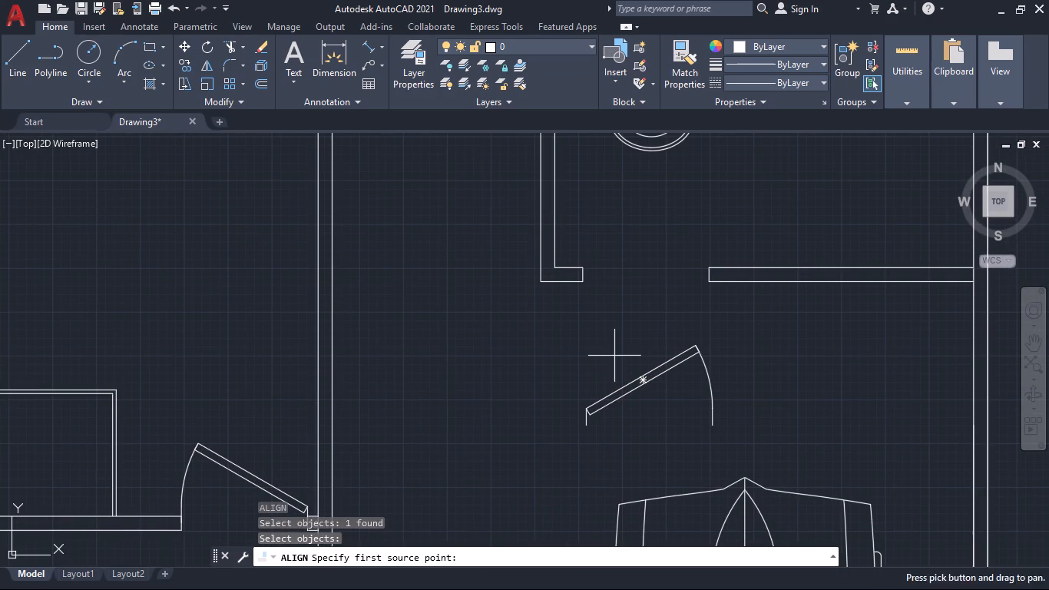
click(589, 427)
click(585, 270)
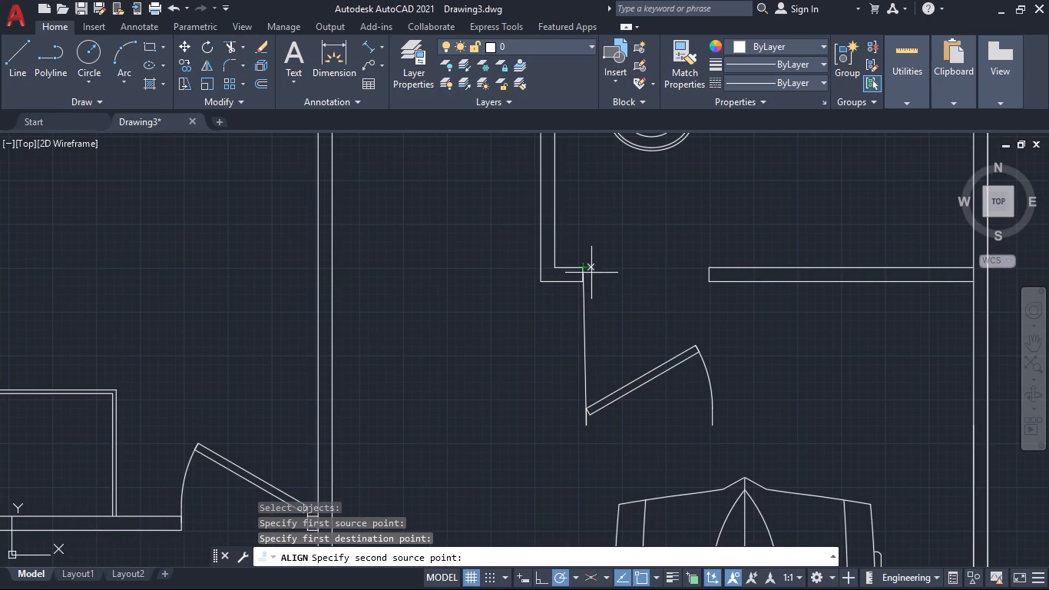
click(713, 427)
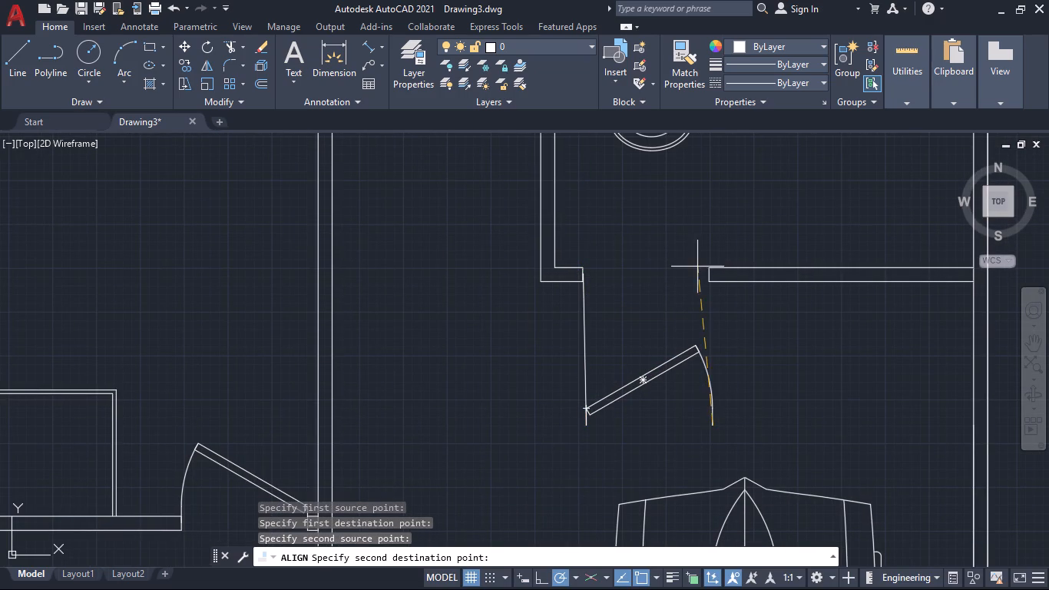
click(709, 274)
key(Return)
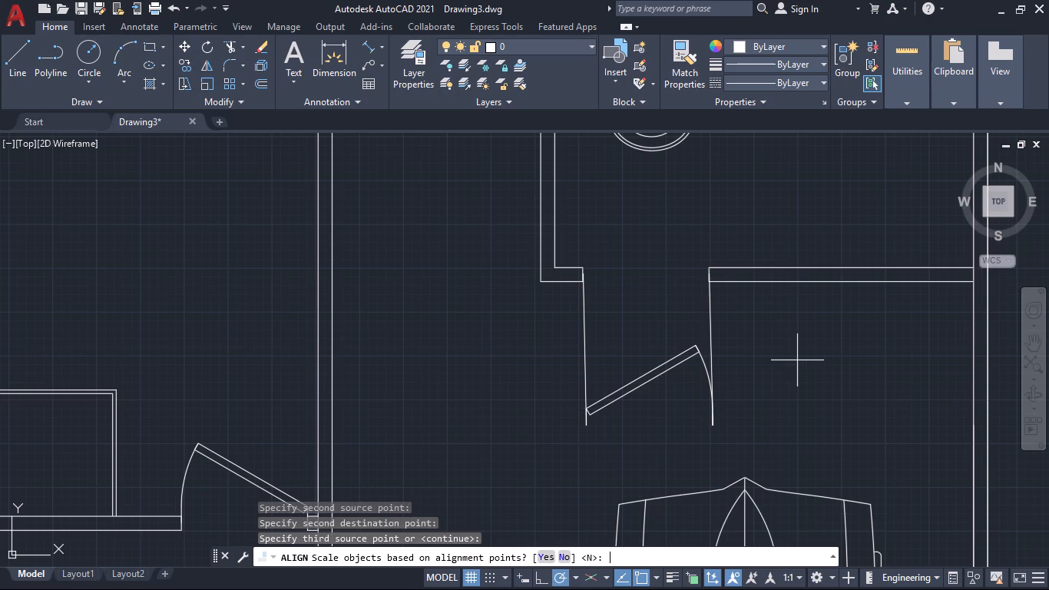
click(548, 558)
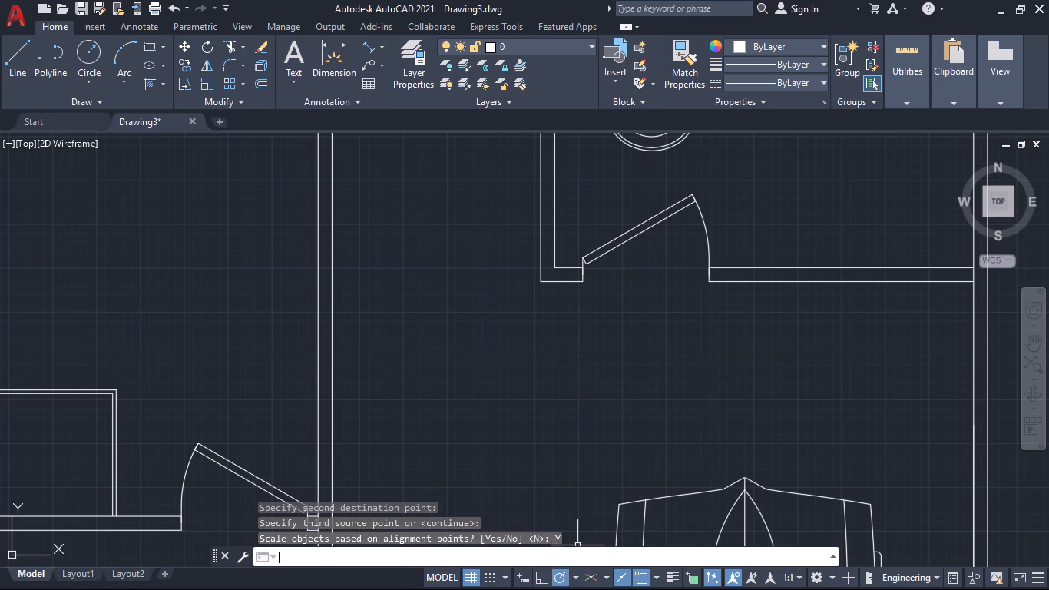
Scale the oval sink in the small room by a factor of 0.75 about its centre.
scroll(766, 400, down, 1)
middle_drag(786, 393, 735, 415)
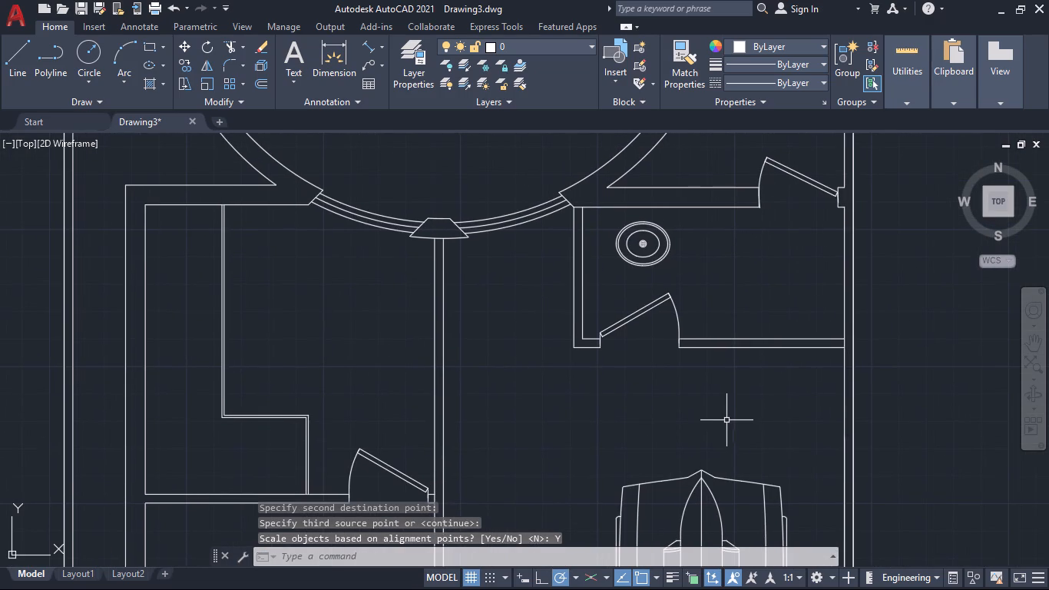
scroll(726, 420, down, 2)
middle_drag(859, 446, 815, 326)
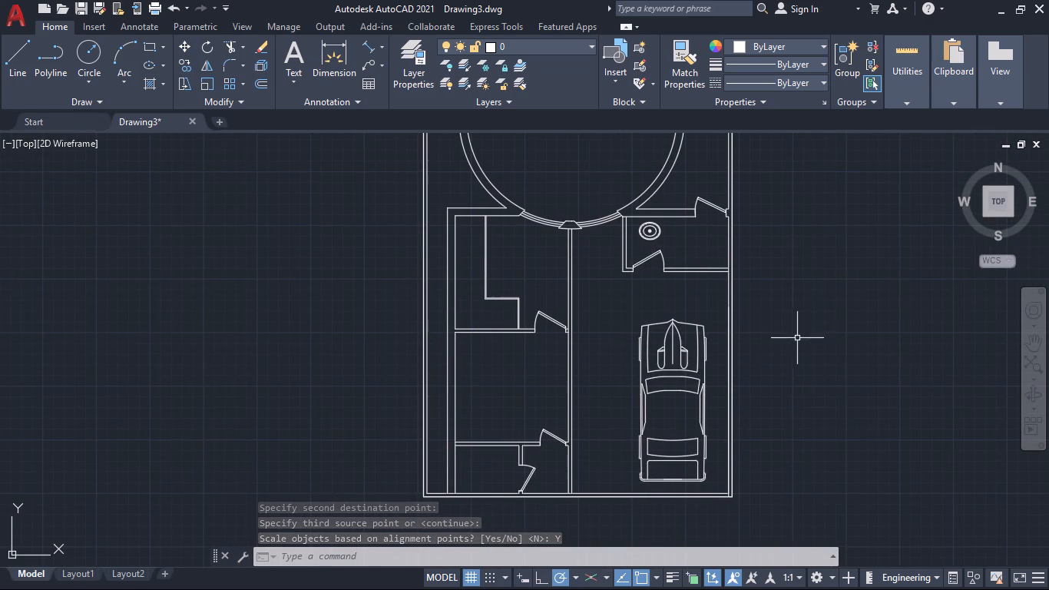
middle_drag(827, 317, 861, 460)
scroll(697, 392, up, 2)
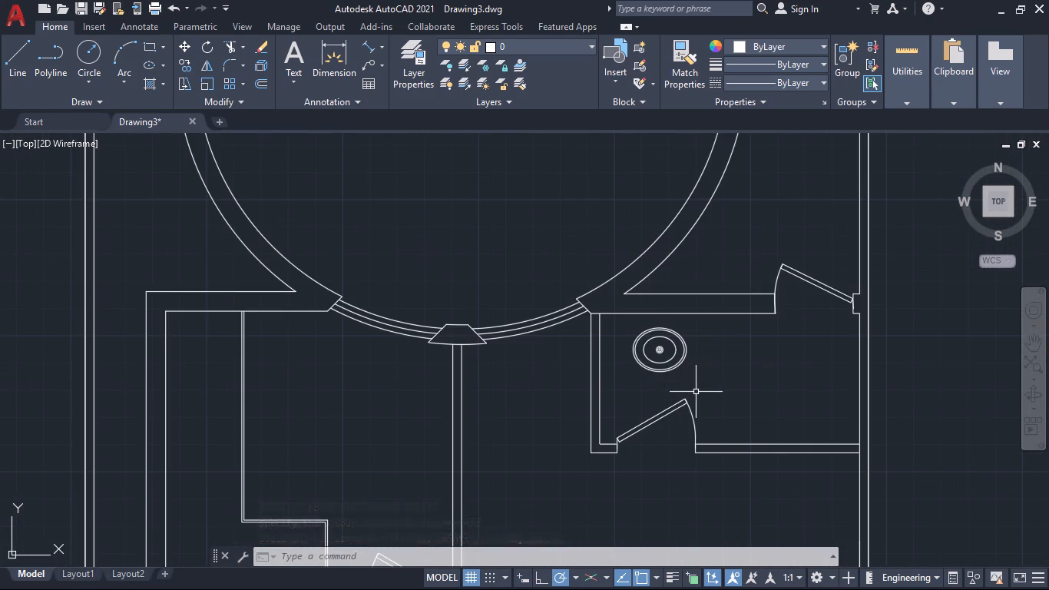
middle_drag(710, 370, 729, 420)
click(699, 410)
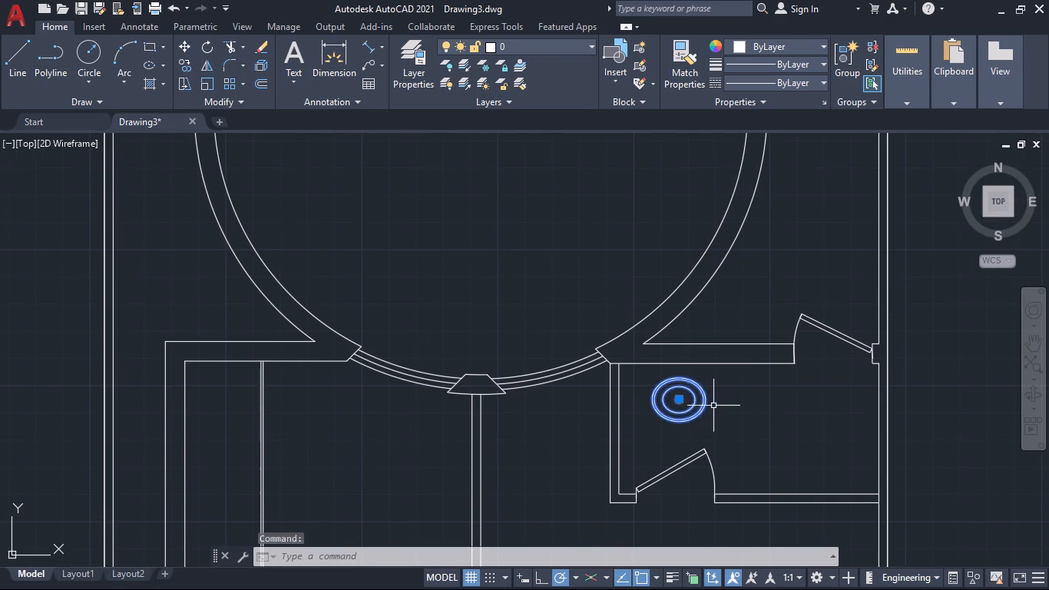
text(sc)
key(Return)
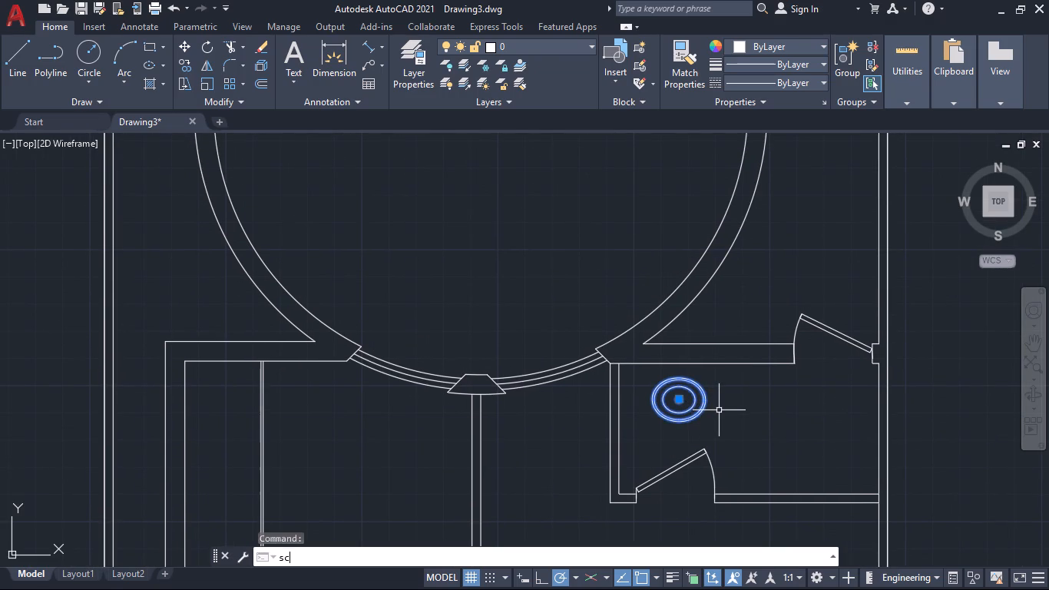
scroll(680, 399, up, 4)
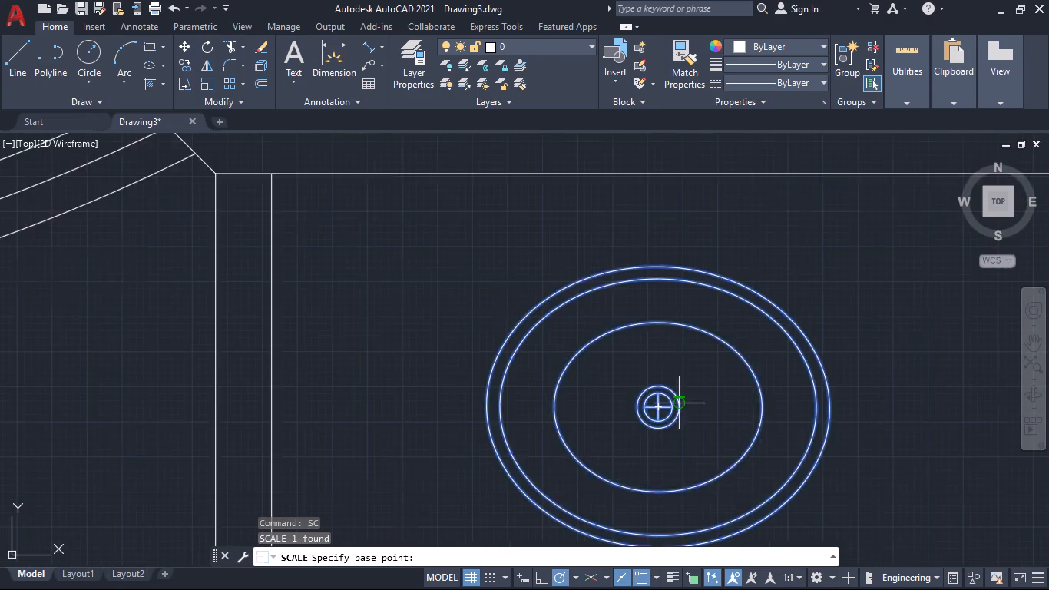
scroll(680, 402, up, 1)
click(643, 412)
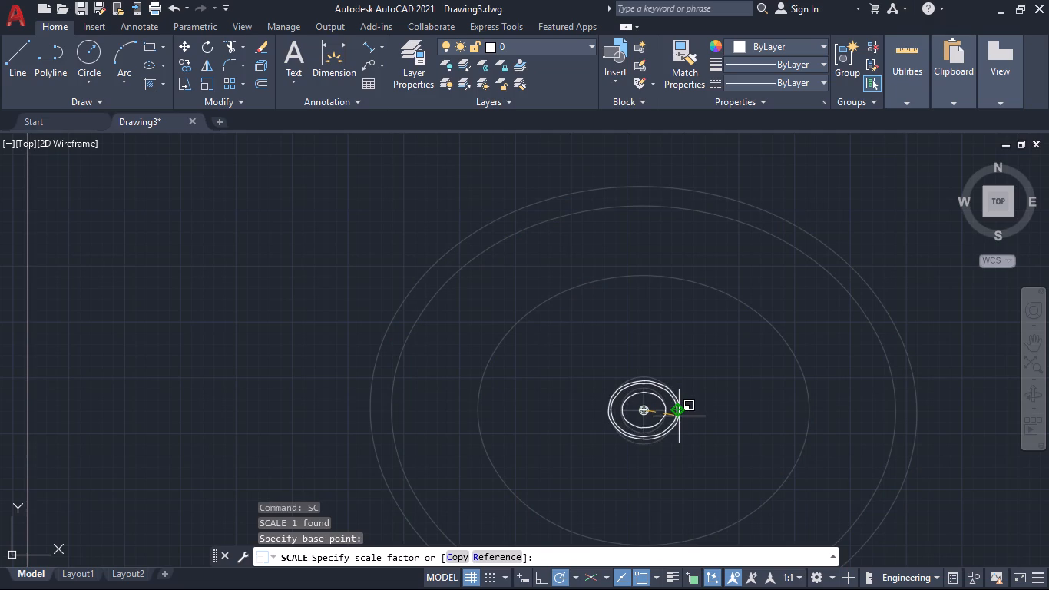
text(0.)
text(75)
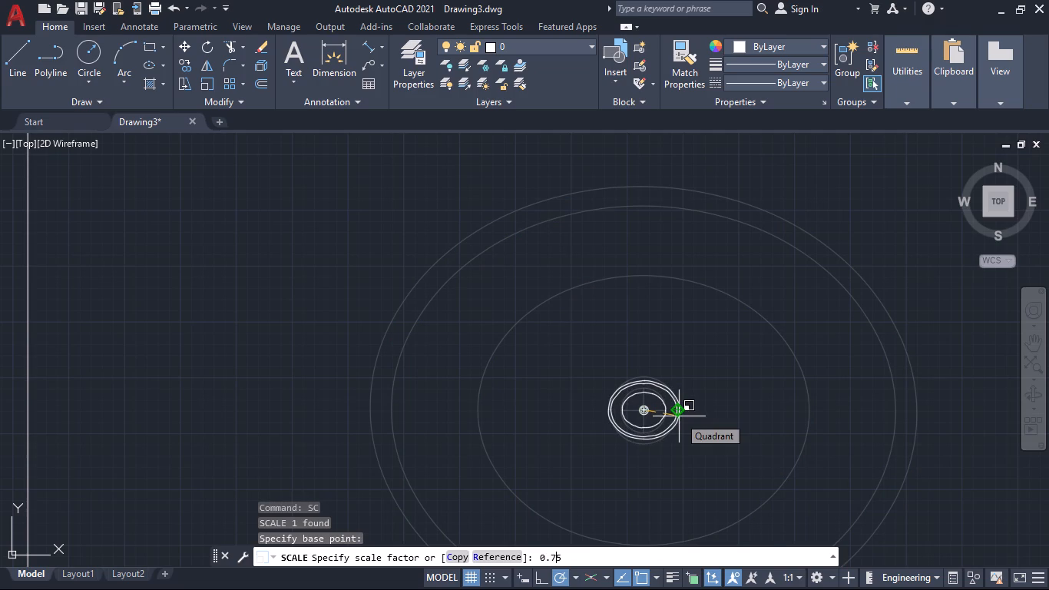
key(Return)
Rotate the oval sink in the small room north of the car by 90° about its centre with Ortho on.
scroll(700, 416, down, 3)
scroll(773, 443, down, 2)
middle_drag(826, 463, 748, 437)
click(705, 421)
click(615, 388)
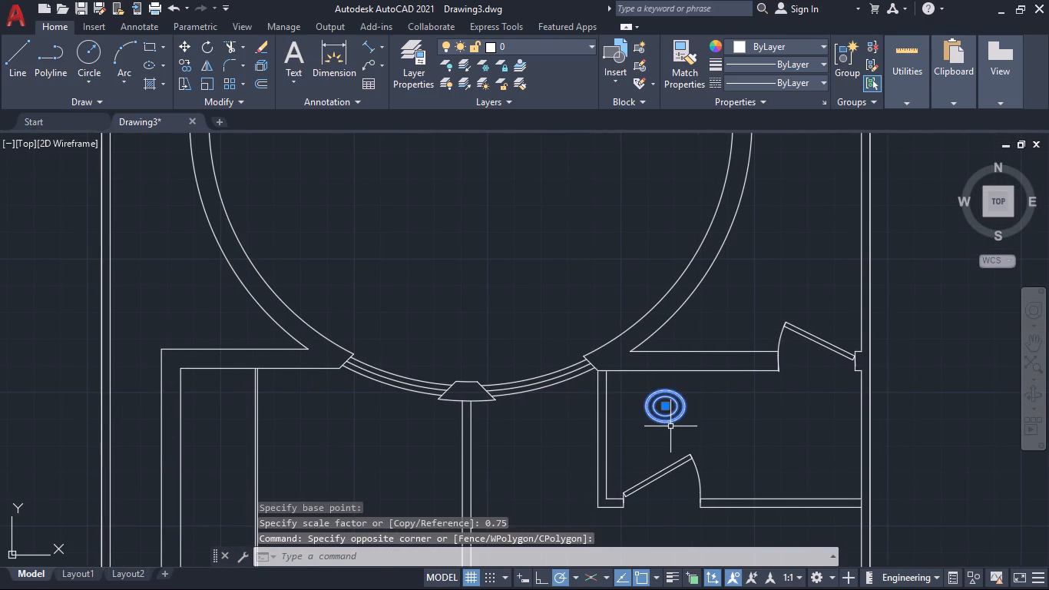
text(ro)
key(Return)
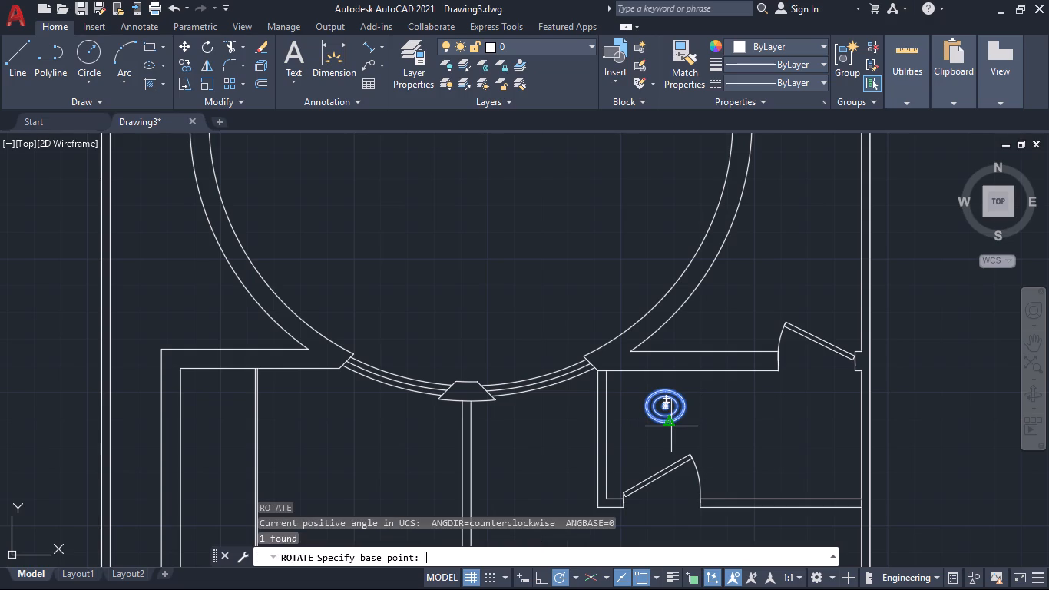
scroll(654, 407, up, 4)
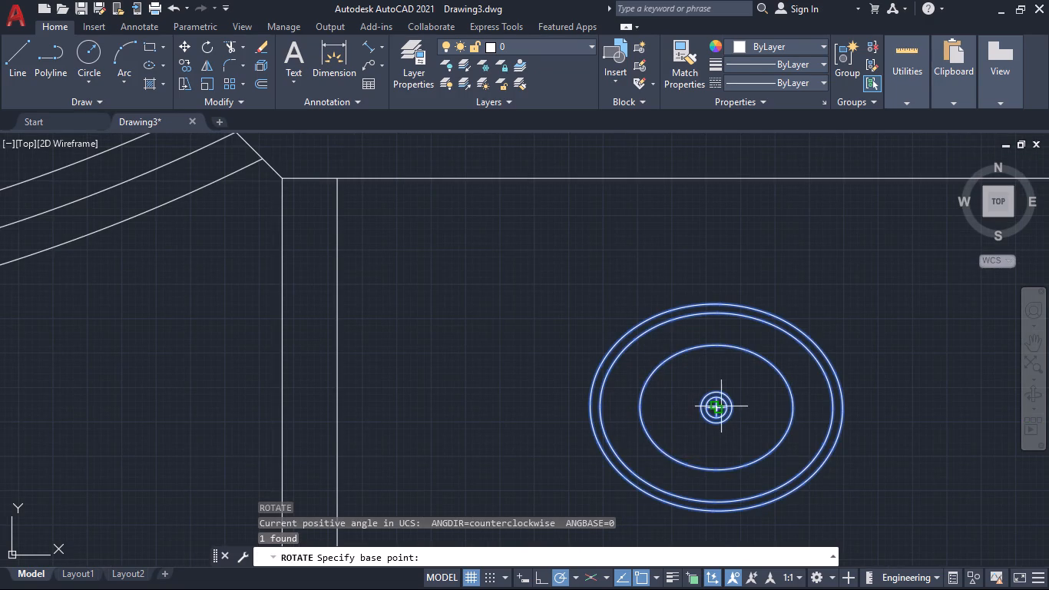
click(719, 406)
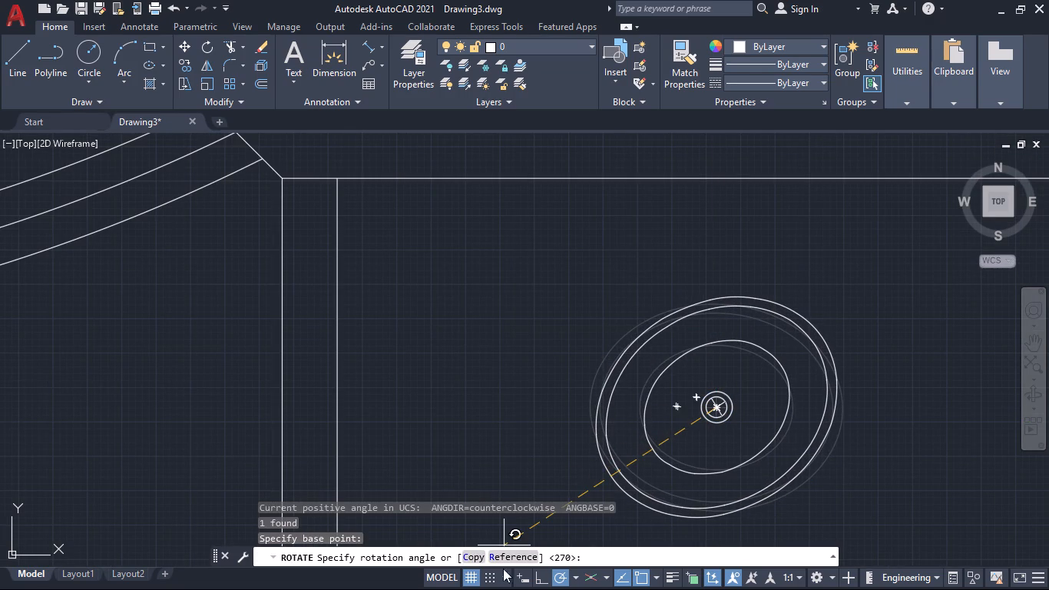
click(543, 578)
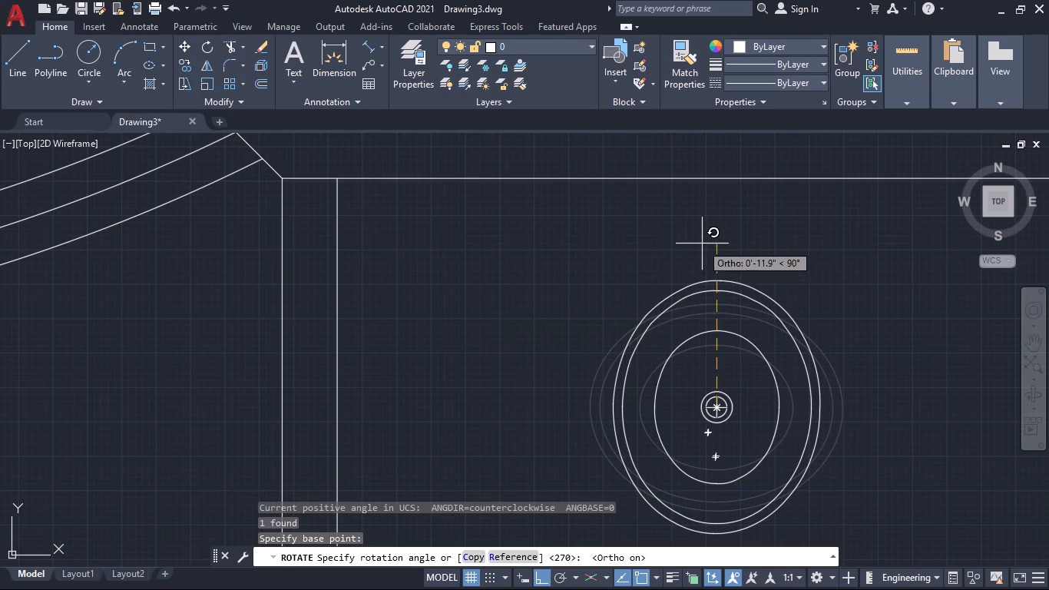
click(702, 243)
Move the rotated sink horizontally from its centre to beside the small room's west wall.
click(846, 423)
click(603, 375)
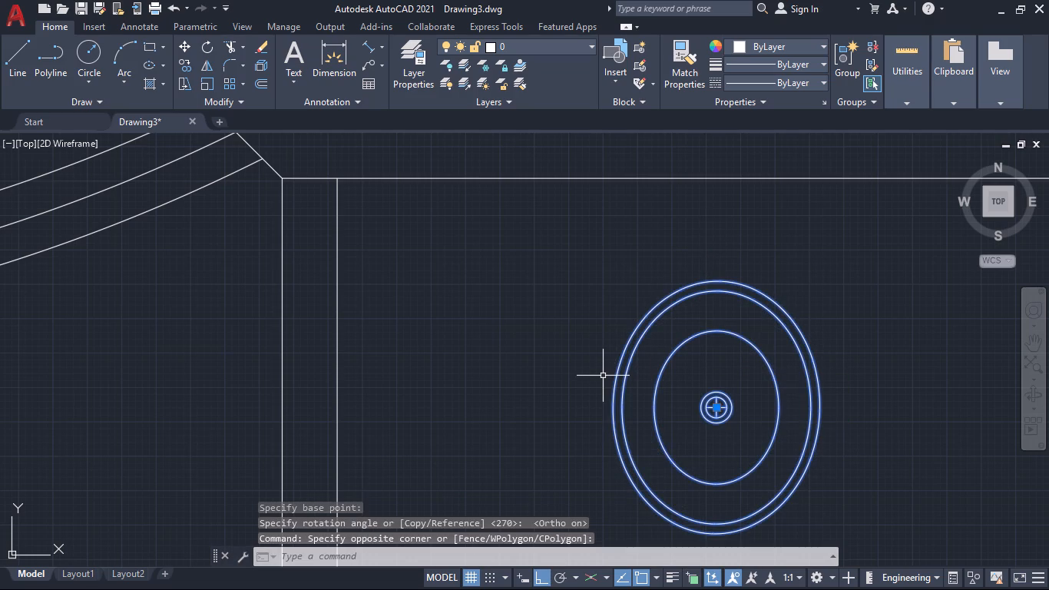
key(m)
key(Return)
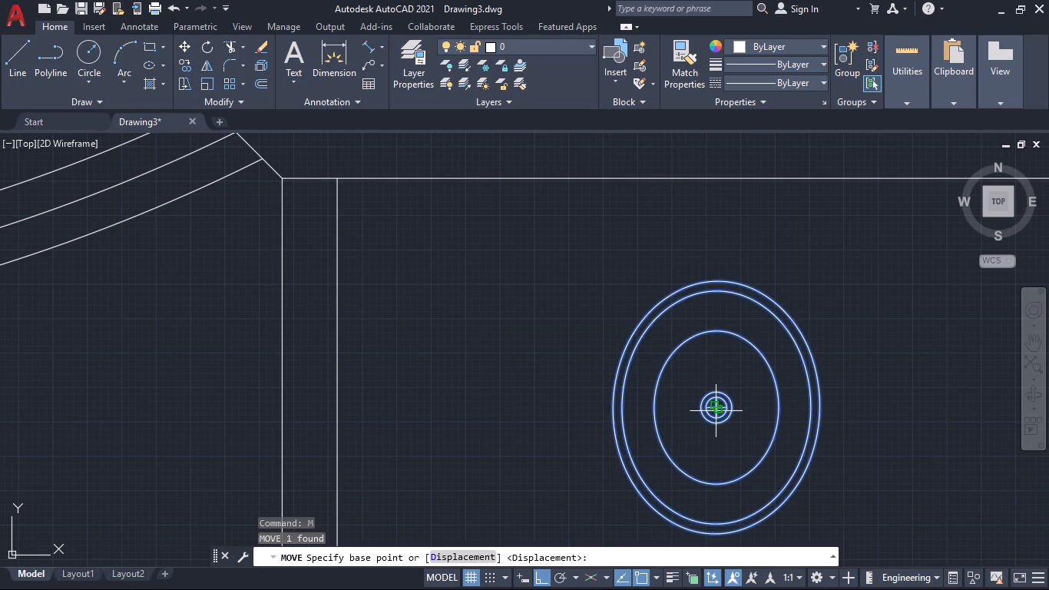
click(716, 411)
click(462, 327)
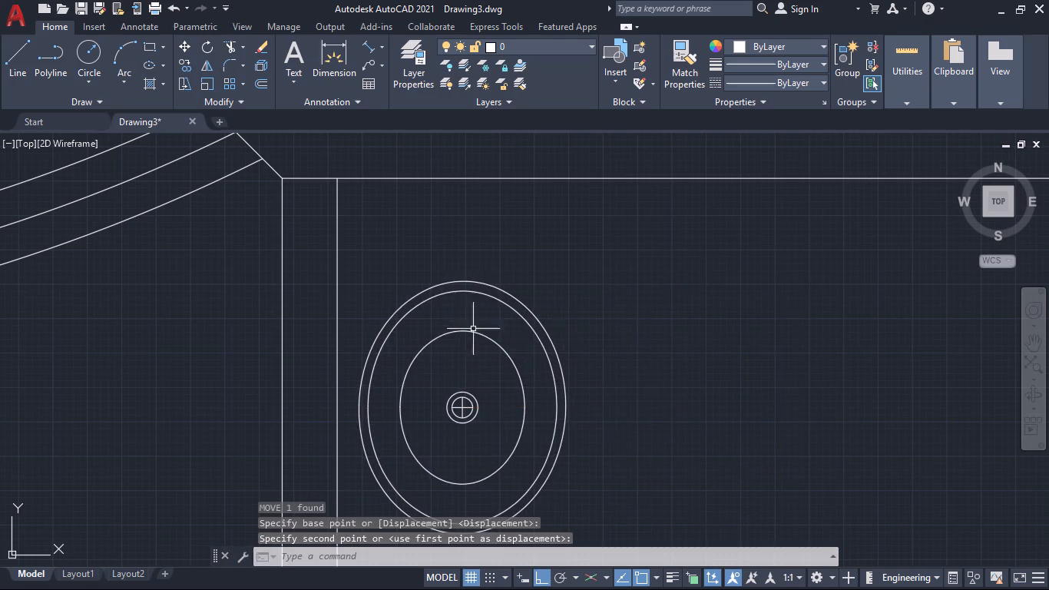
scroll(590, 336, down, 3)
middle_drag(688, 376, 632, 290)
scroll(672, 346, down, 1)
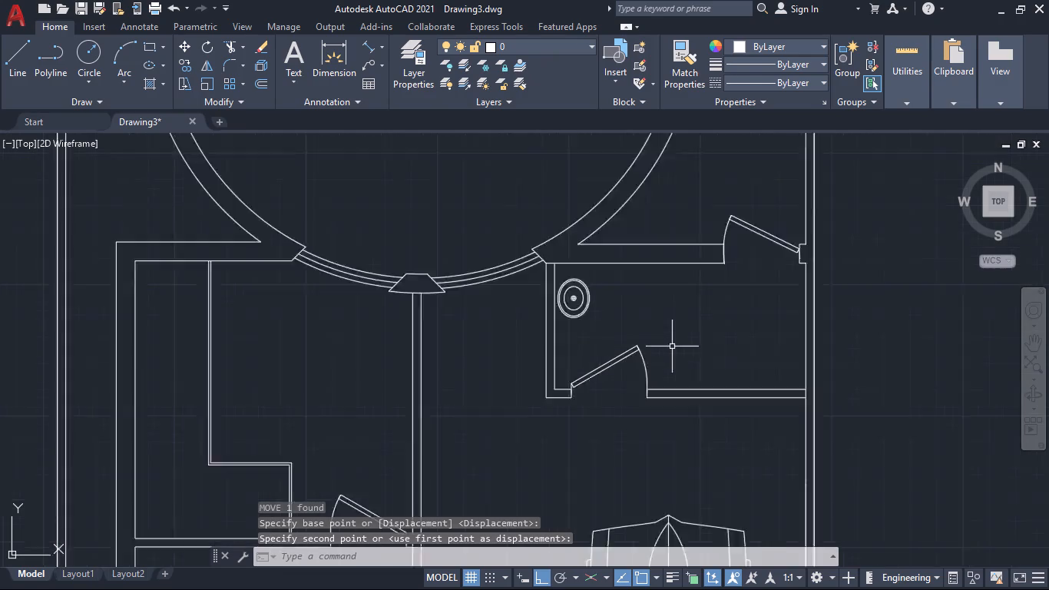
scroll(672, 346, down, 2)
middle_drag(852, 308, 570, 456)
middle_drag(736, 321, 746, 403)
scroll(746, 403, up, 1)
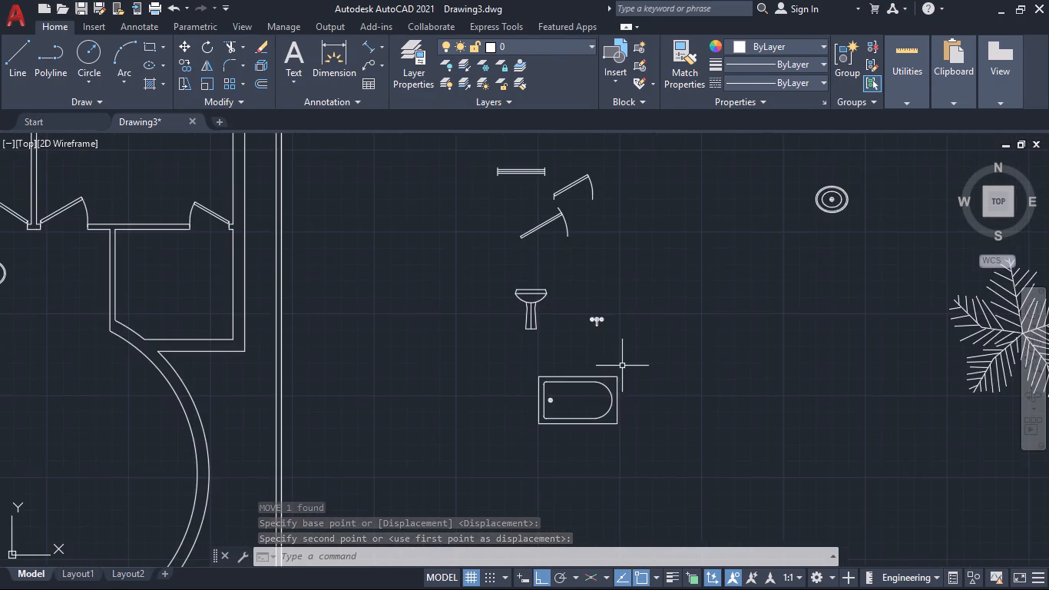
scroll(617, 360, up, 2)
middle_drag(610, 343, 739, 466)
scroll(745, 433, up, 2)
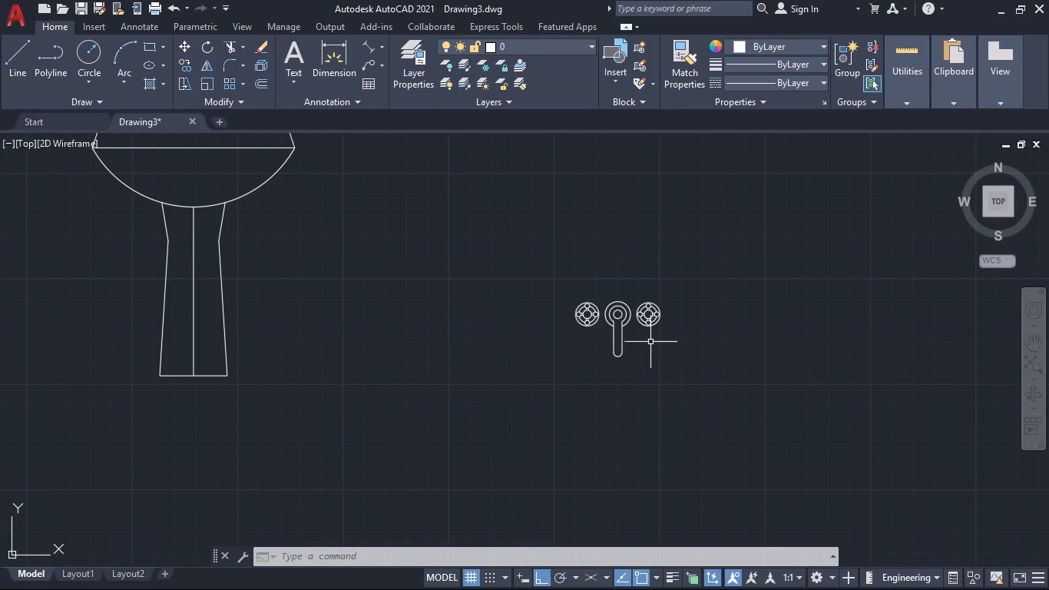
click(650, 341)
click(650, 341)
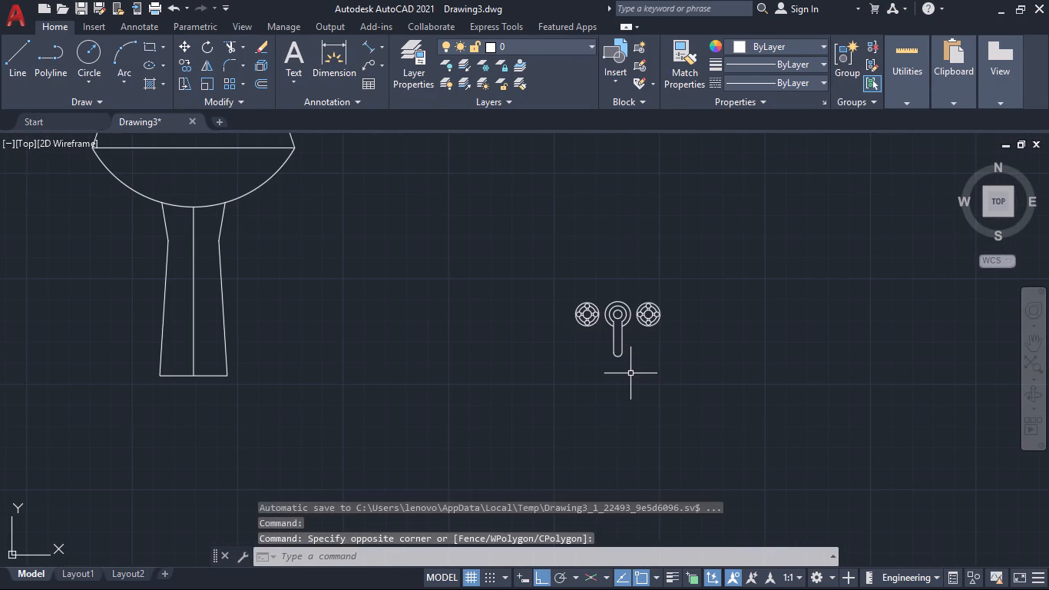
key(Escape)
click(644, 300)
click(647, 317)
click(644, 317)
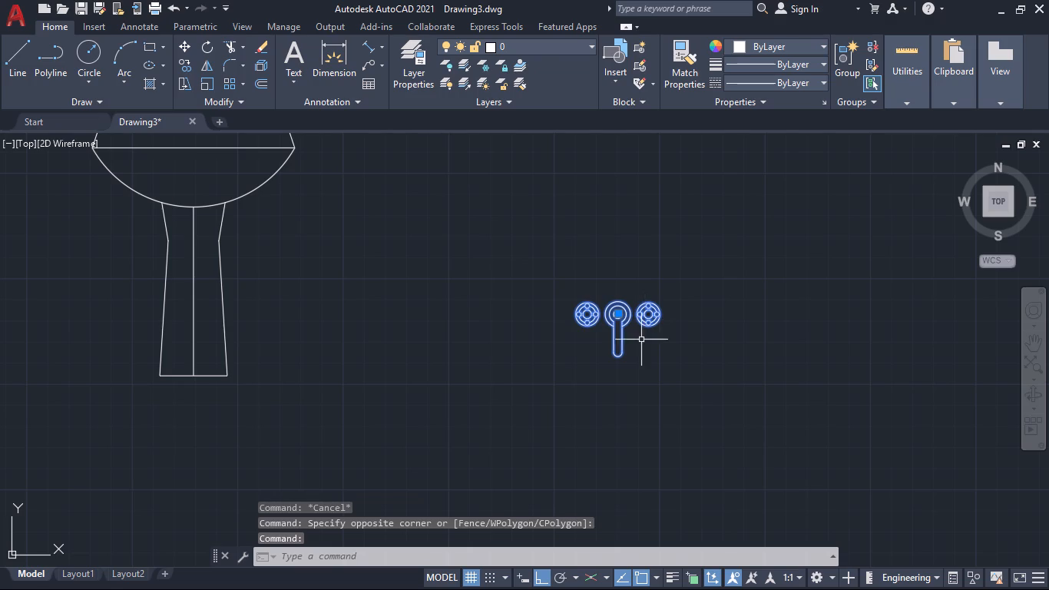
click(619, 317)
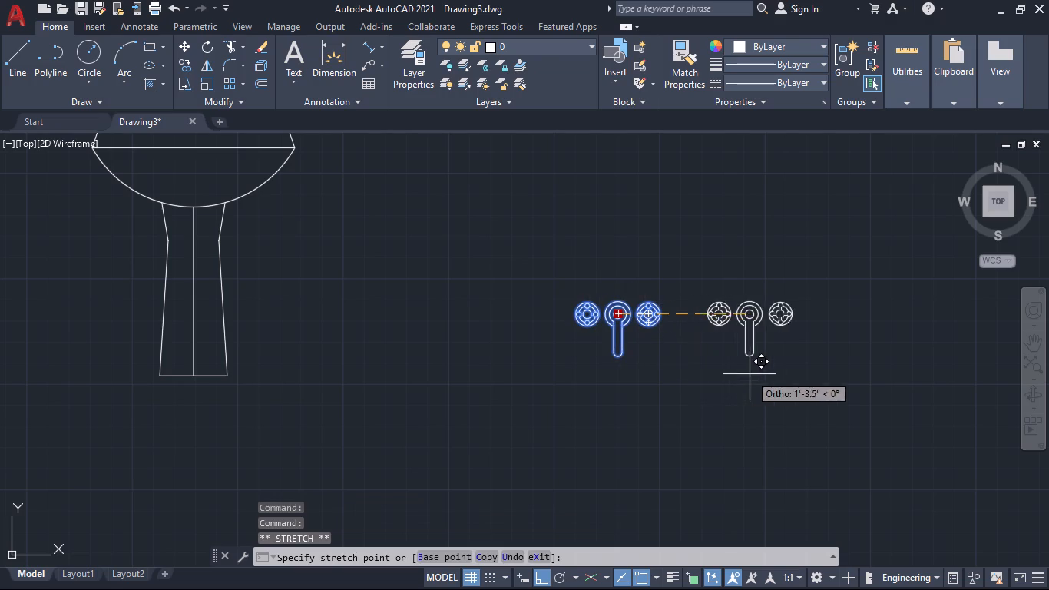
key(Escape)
Copy the window block from its bottom midpoint to the north wall of the northwest room, using polar tracking instead of Ortho.
scroll(728, 426, down, 3)
middle_drag(759, 471, 900, 529)
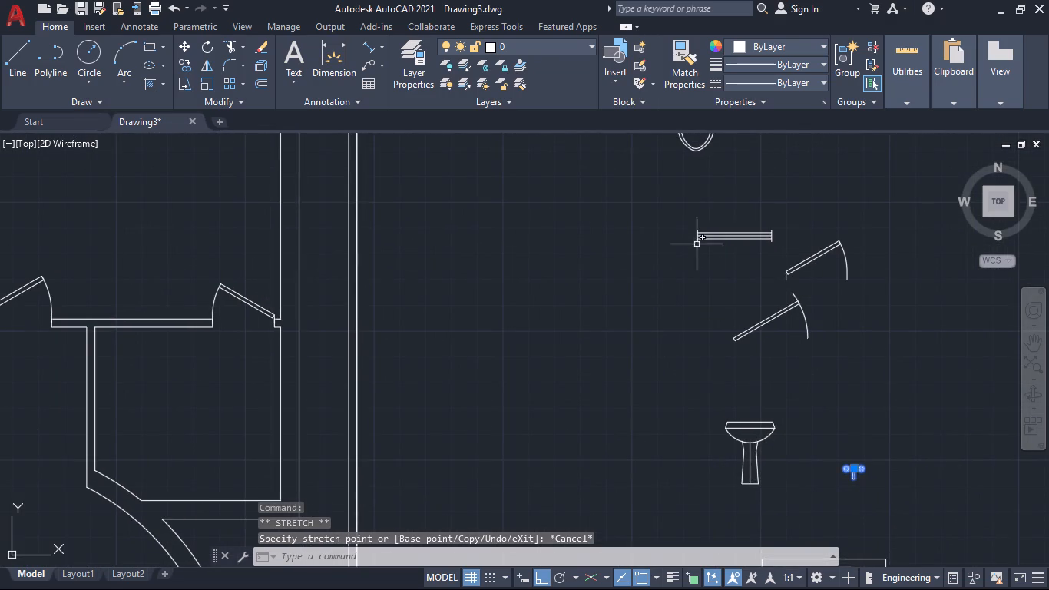
middle_drag(703, 315, 730, 465)
click(822, 397)
click(685, 363)
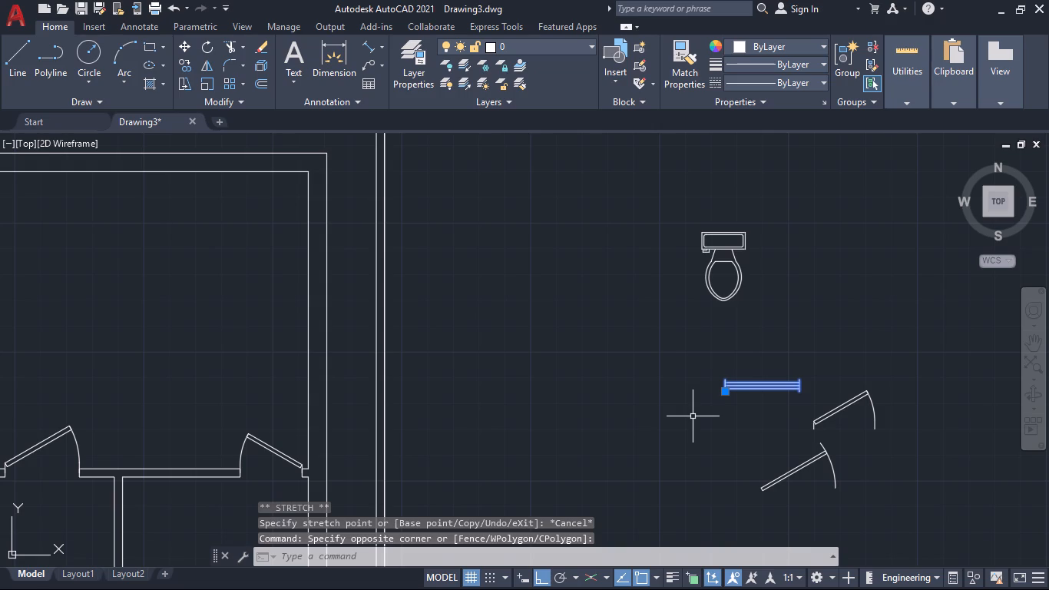
text(cp)
key(Return)
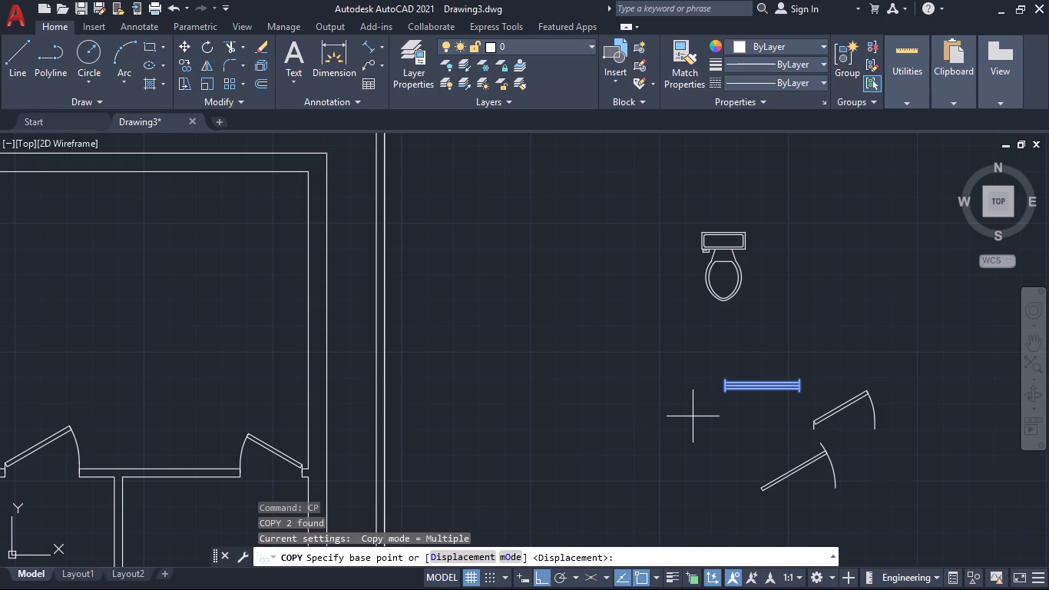
click(762, 388)
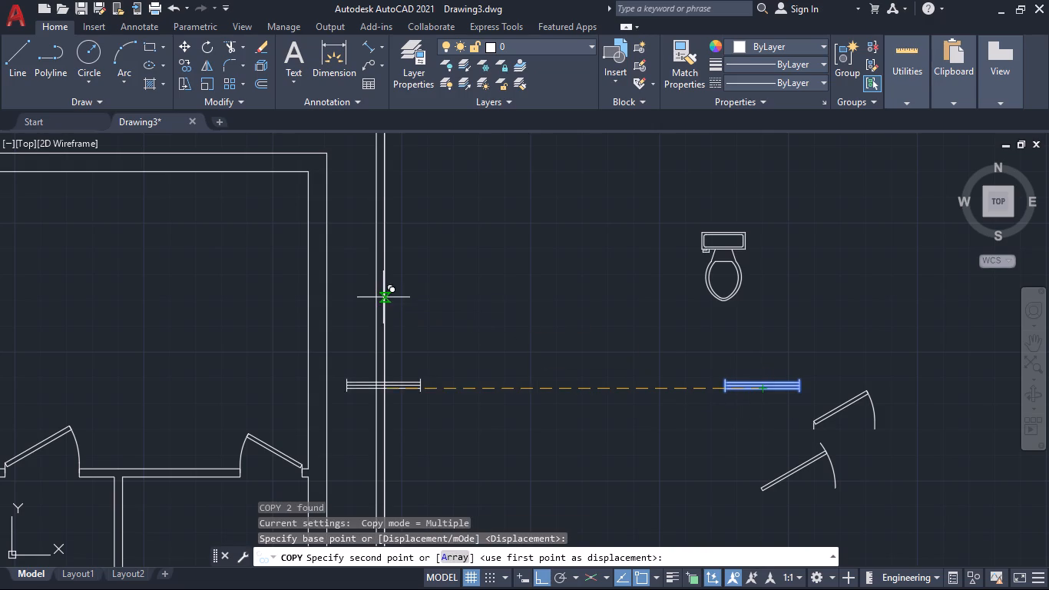
middle_drag(476, 267, 597, 343)
scroll(597, 345, up, 1)
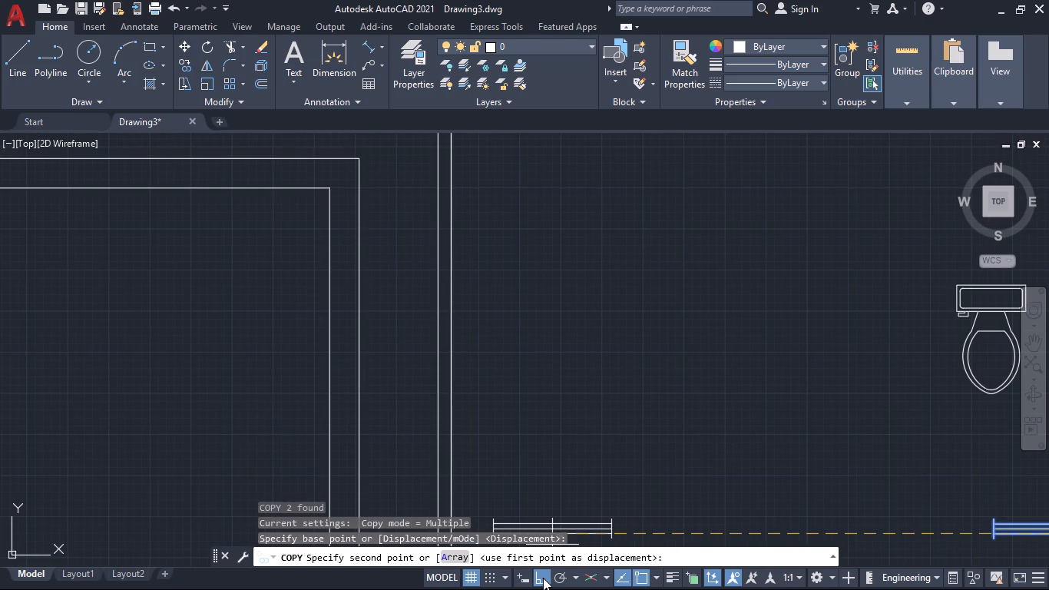
click(561, 576)
scroll(599, 383, down, 3)
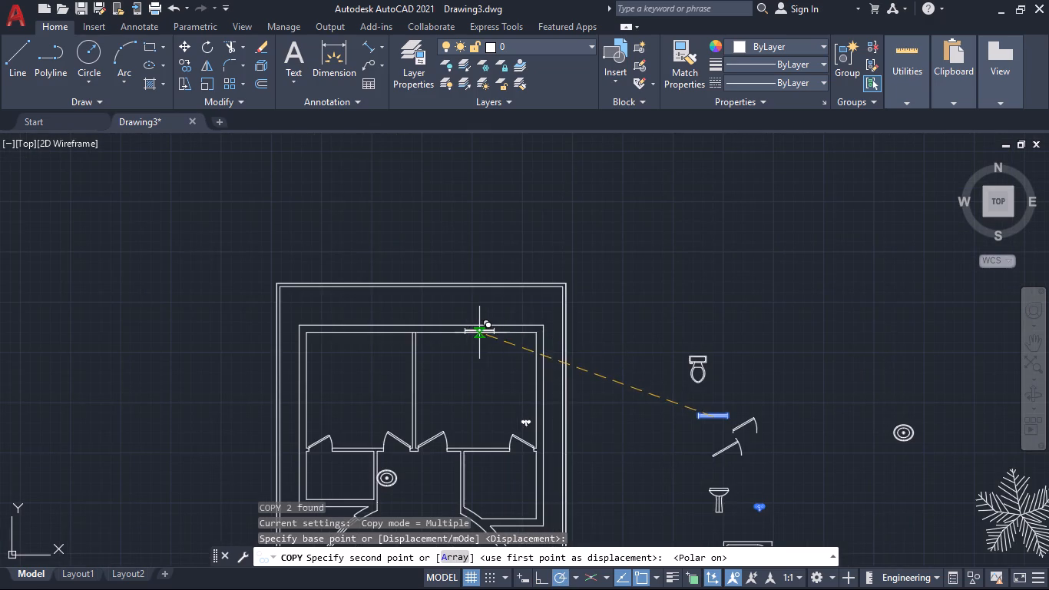
scroll(479, 333, up, 3)
scroll(478, 327, down, 3)
middle_drag(482, 362, 575, 356)
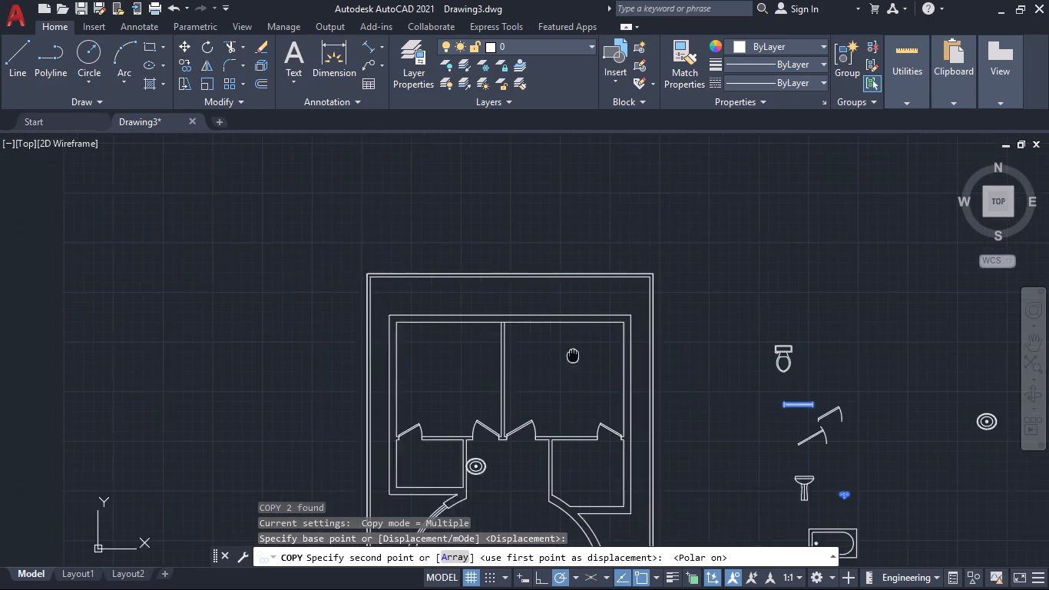
middle_drag(575, 356, 601, 360)
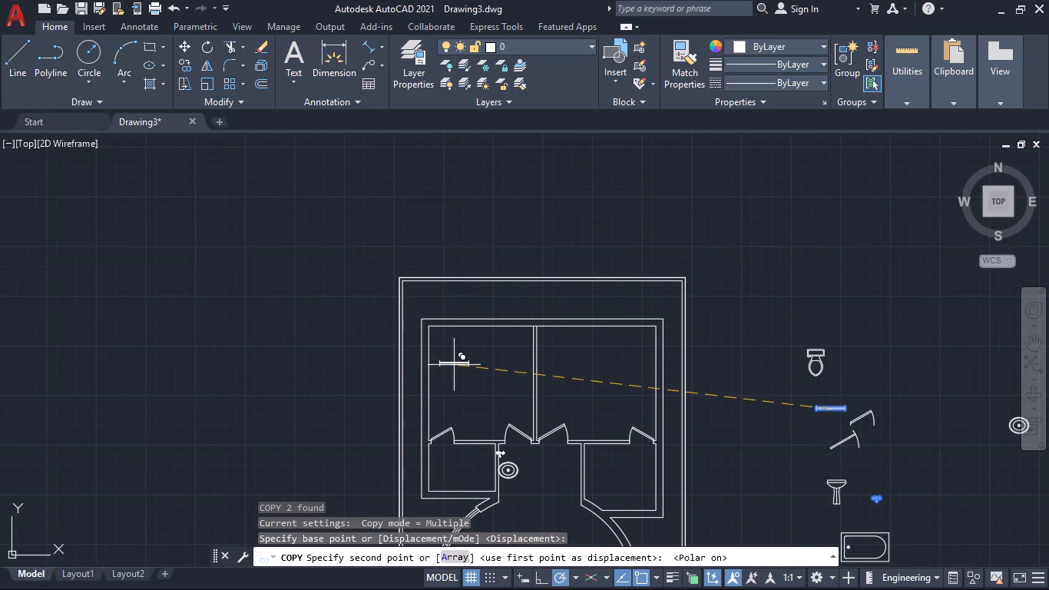
middle_drag(460, 367, 479, 439)
scroll(476, 403, up, 2)
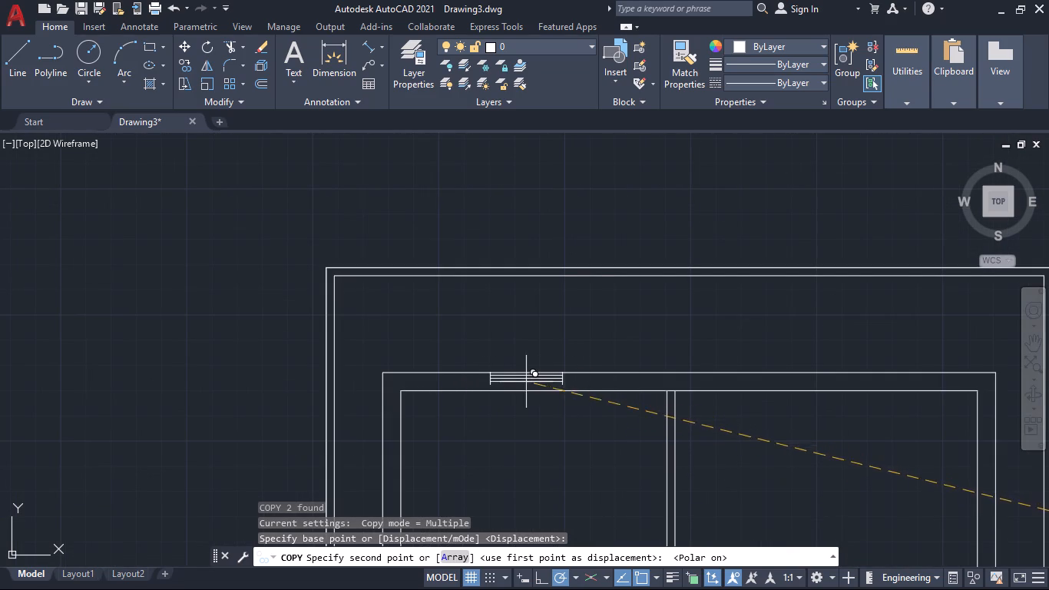
click(468, 386)
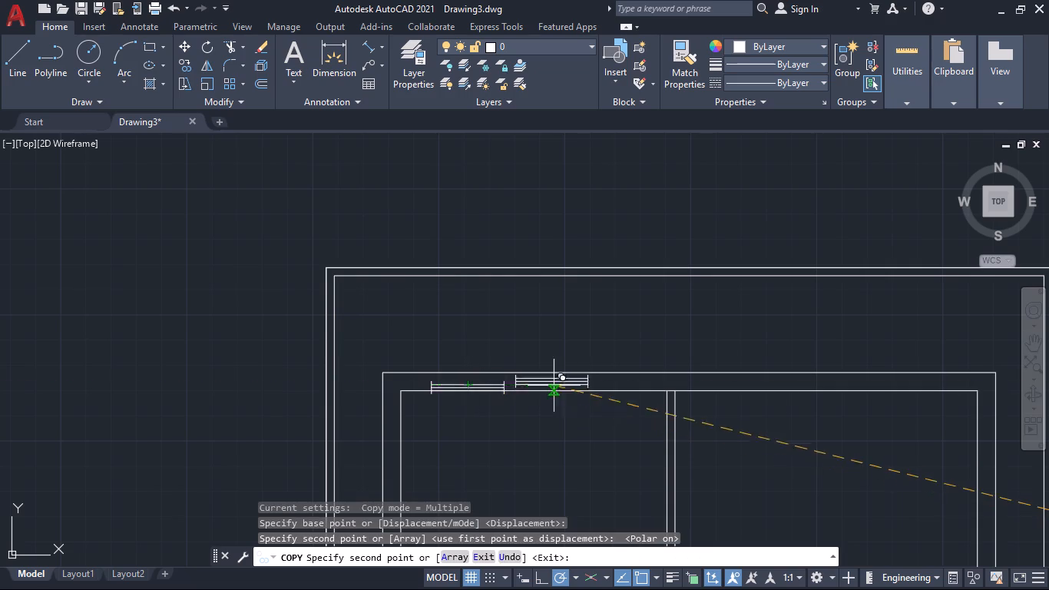
Place a second copy of the window in the north wall of the northeast room and finish copying.
middle_drag(847, 436, 531, 372)
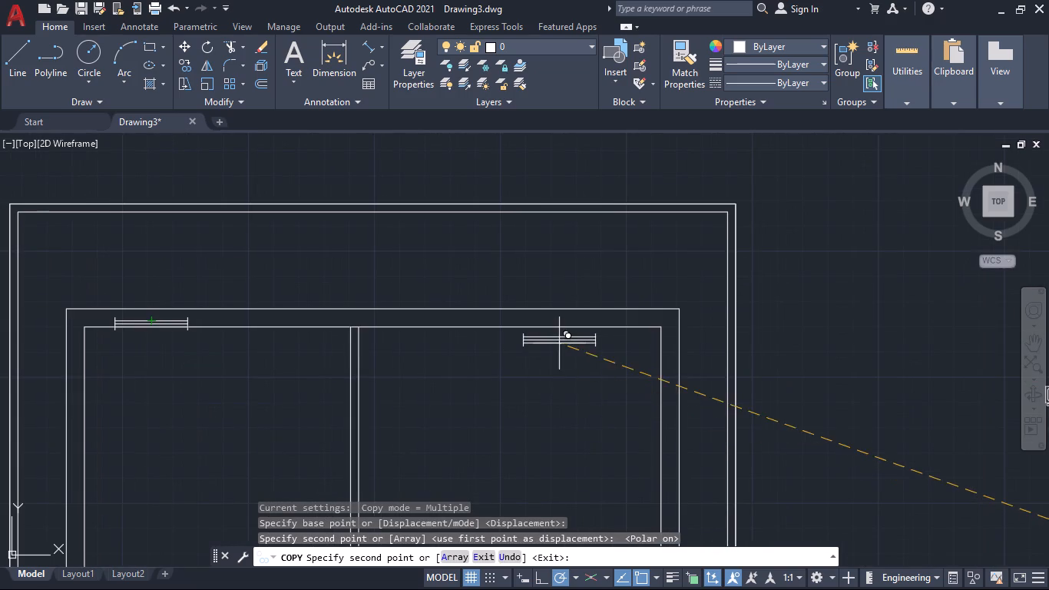
scroll(572, 341, down, 2)
middle_drag(573, 358, 603, 381)
scroll(603, 382, up, 1)
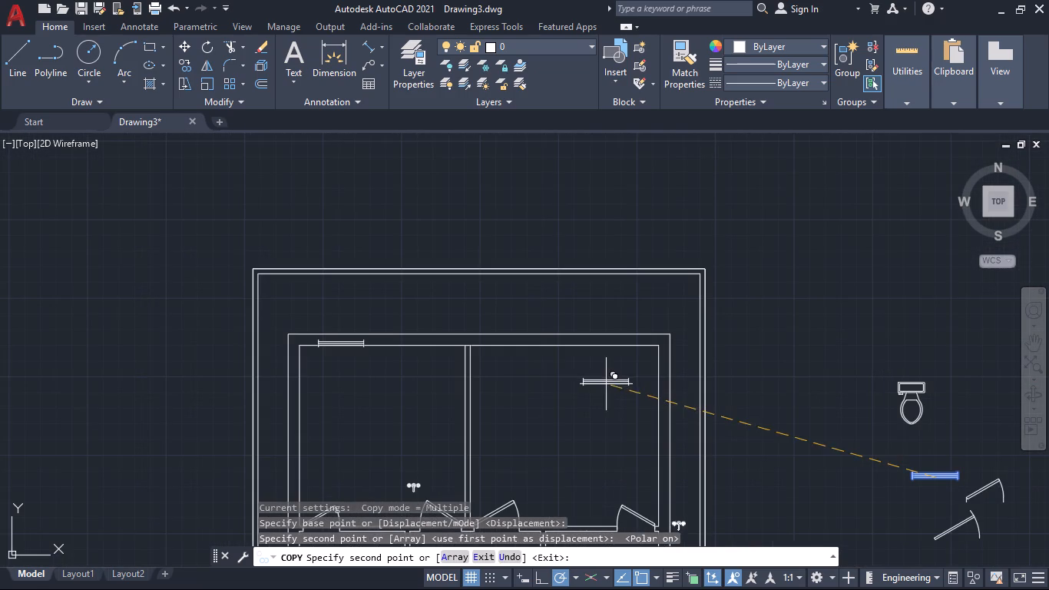
scroll(518, 373, up, 1)
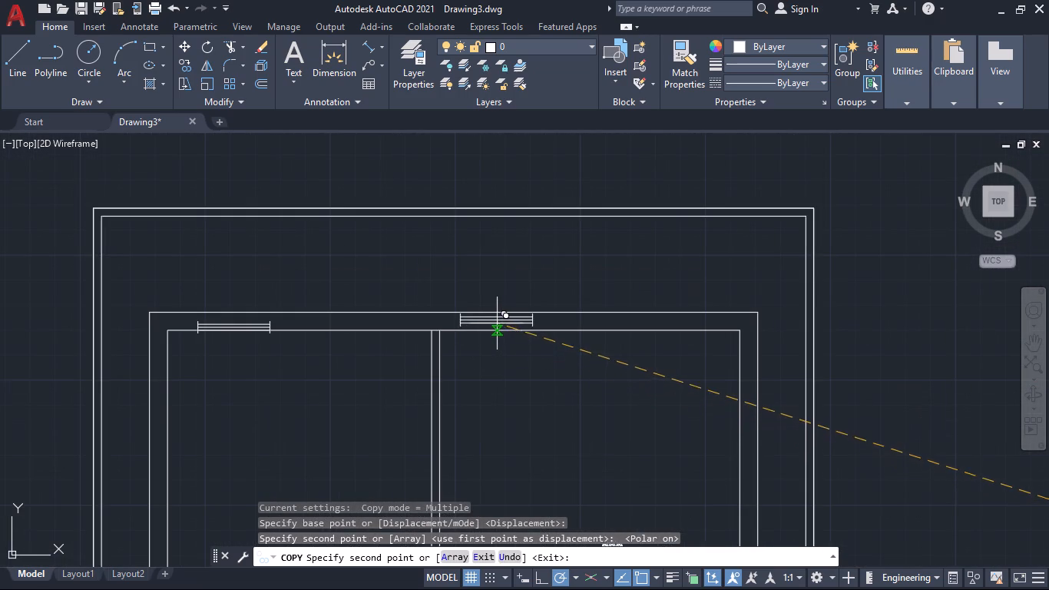
click(500, 323)
scroll(565, 344, down, 2)
middle_drag(598, 363, 604, 297)
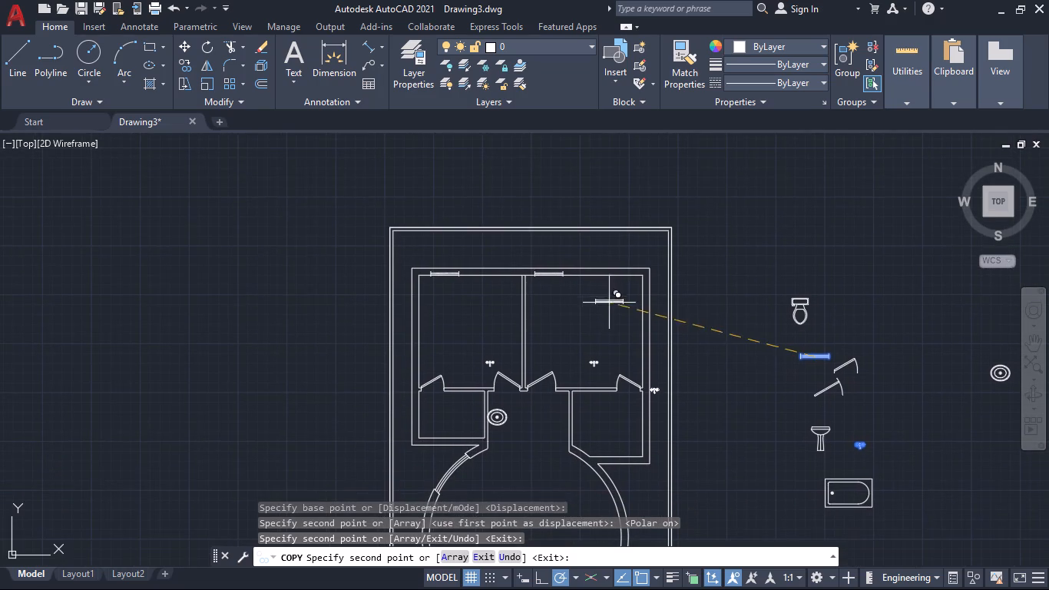
key(Escape)
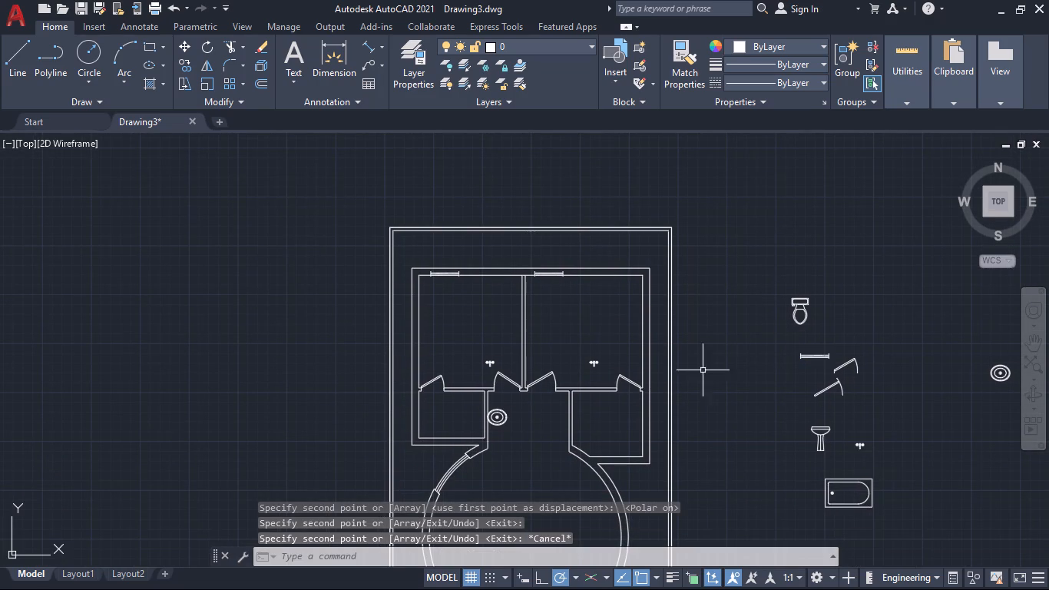
Delete the two stray faucet copies inside the northwest and northeast rooms.
click(605, 368)
click(584, 357)
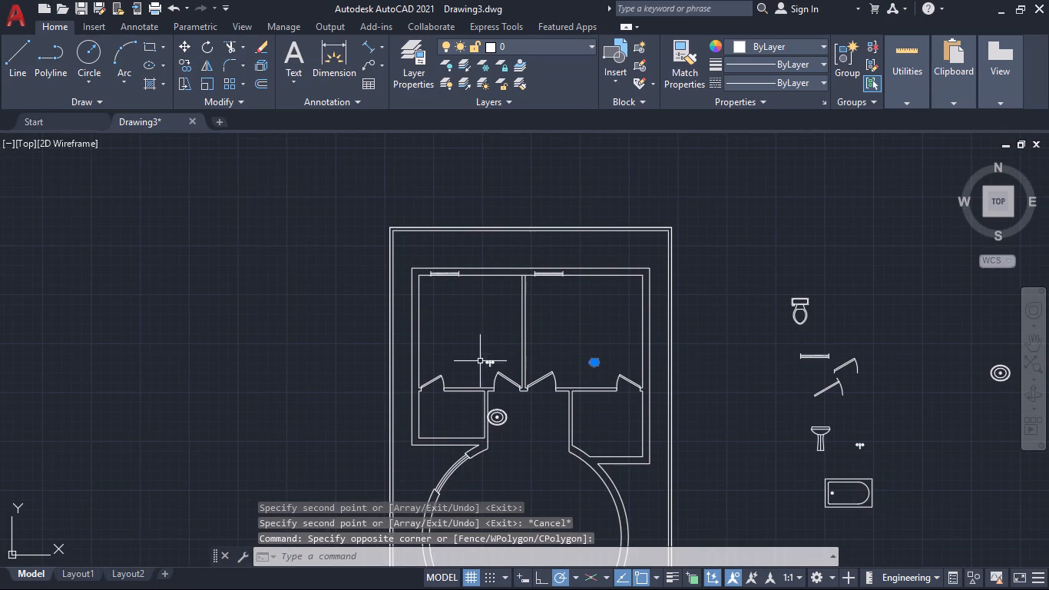
click(504, 367)
click(480, 355)
key(Delete)
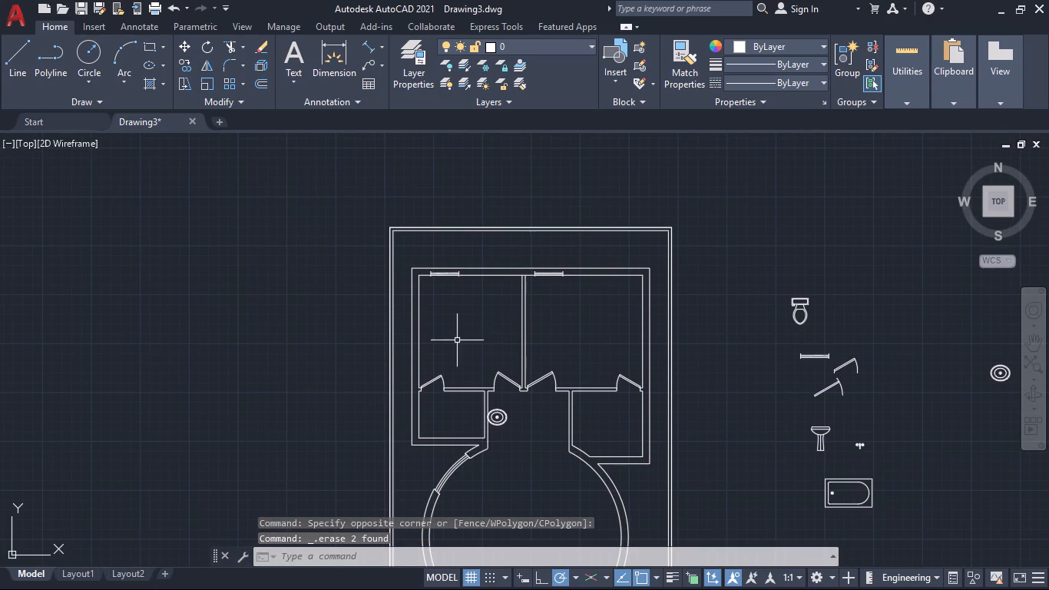
Align the northwest room's window to the north wall using its west end line, scaling it to fit between the outer and inner wall faces.
scroll(449, 289, up, 1)
middle_drag(455, 289, 538, 453)
scroll(534, 449, up, 1)
middle_drag(530, 475, 535, 456)
scroll(535, 456, up, 1)
text(al)
key(Return)
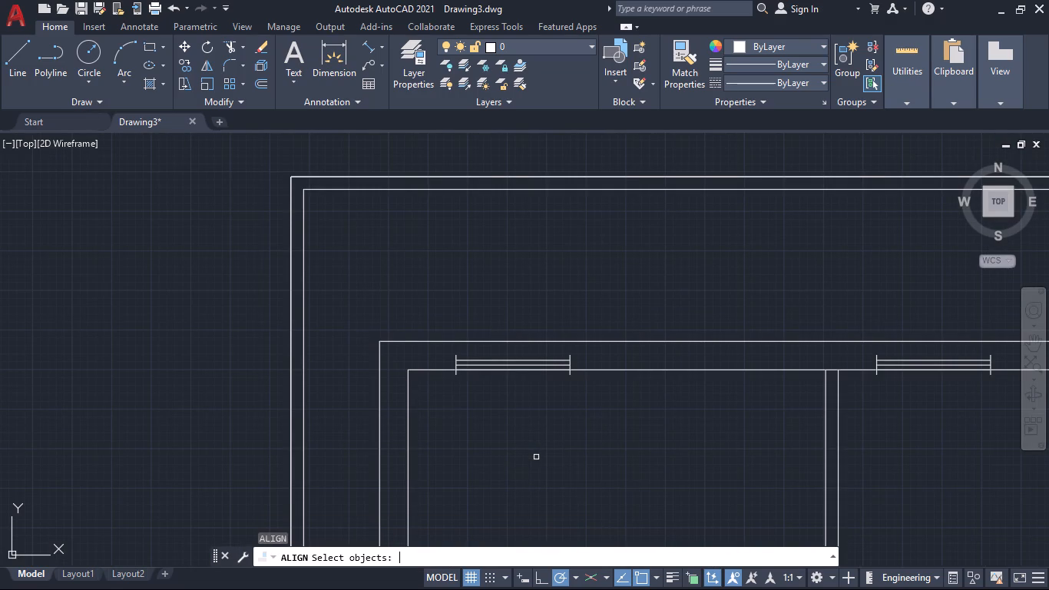
click(541, 356)
click(551, 363)
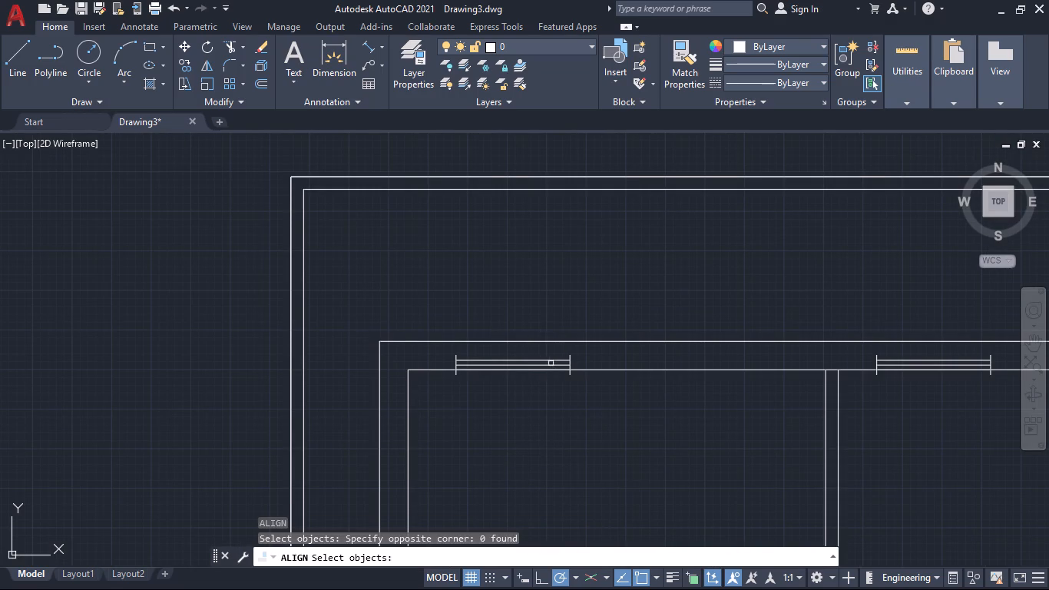
click(554, 366)
key(Return)
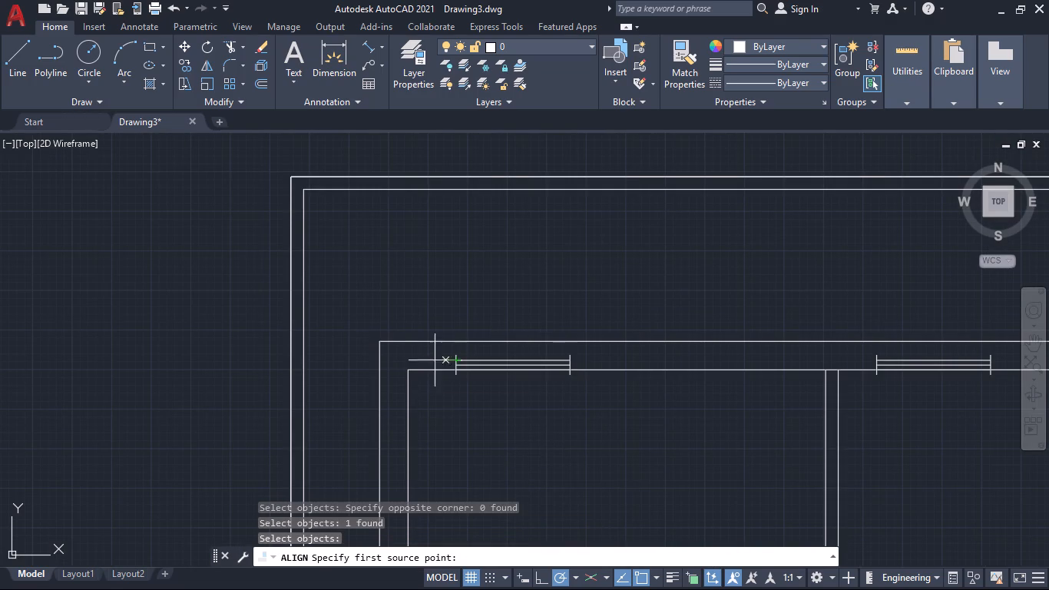
scroll(393, 366, up, 3)
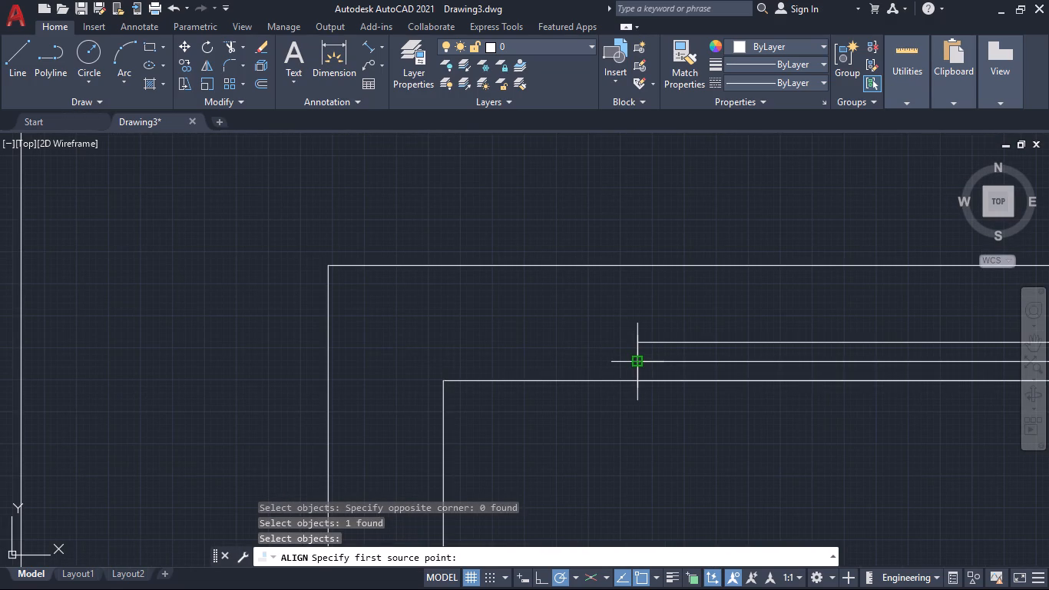
click(641, 318)
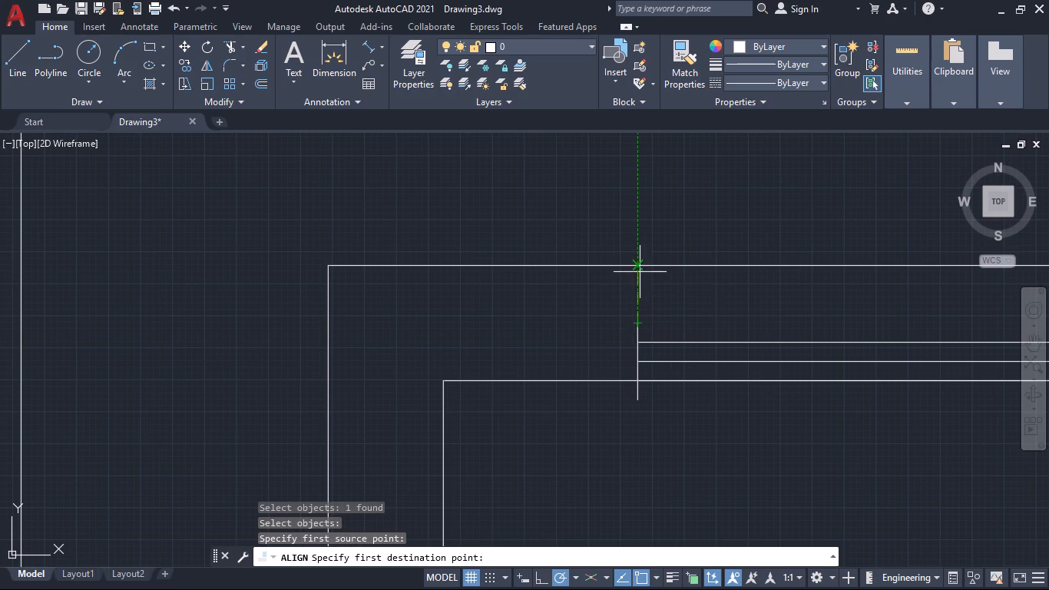
click(637, 268)
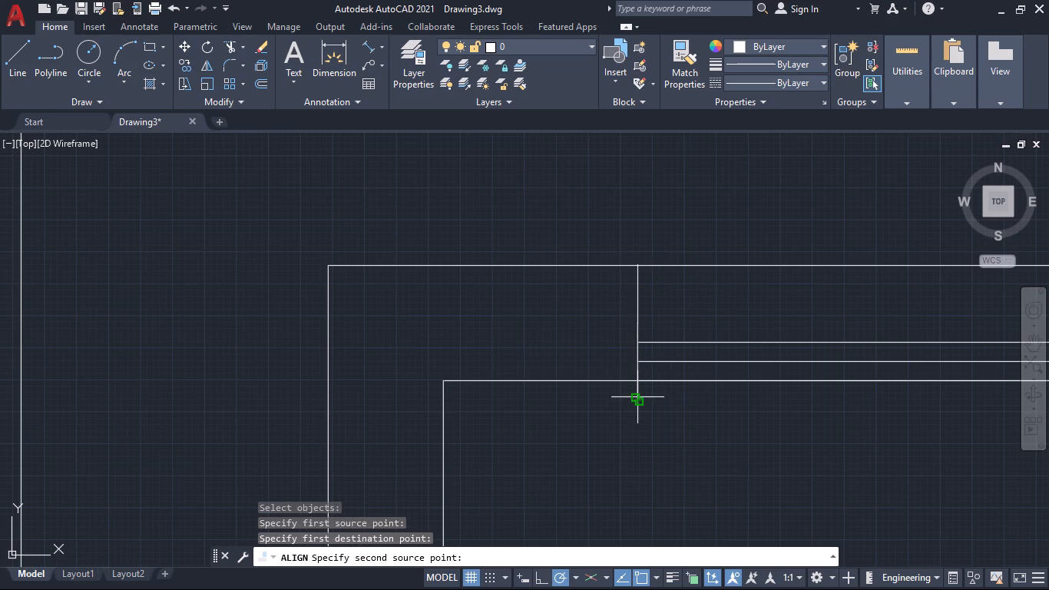
click(637, 398)
click(637, 383)
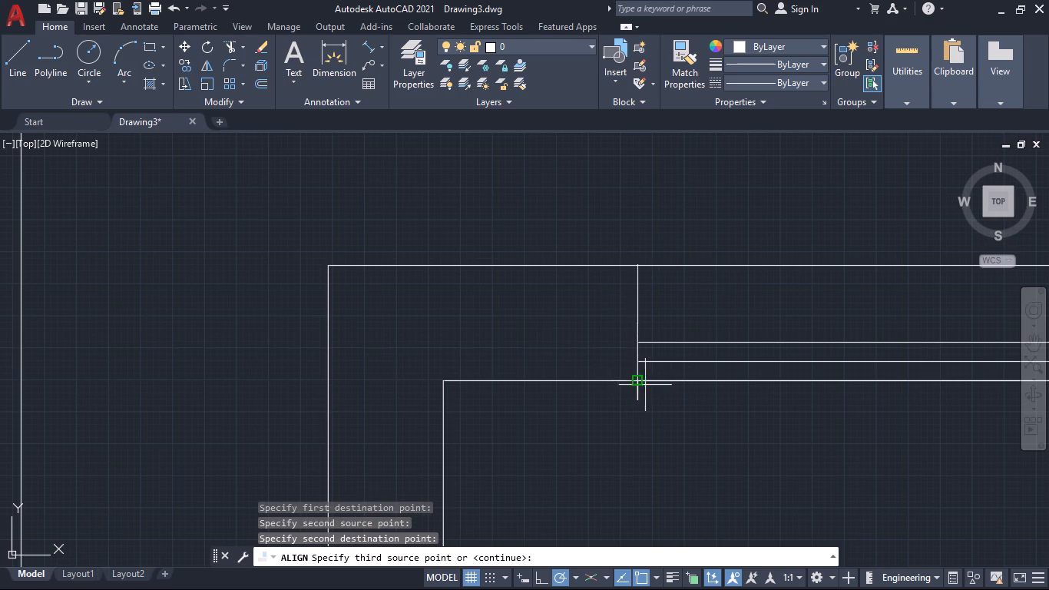
key(Return)
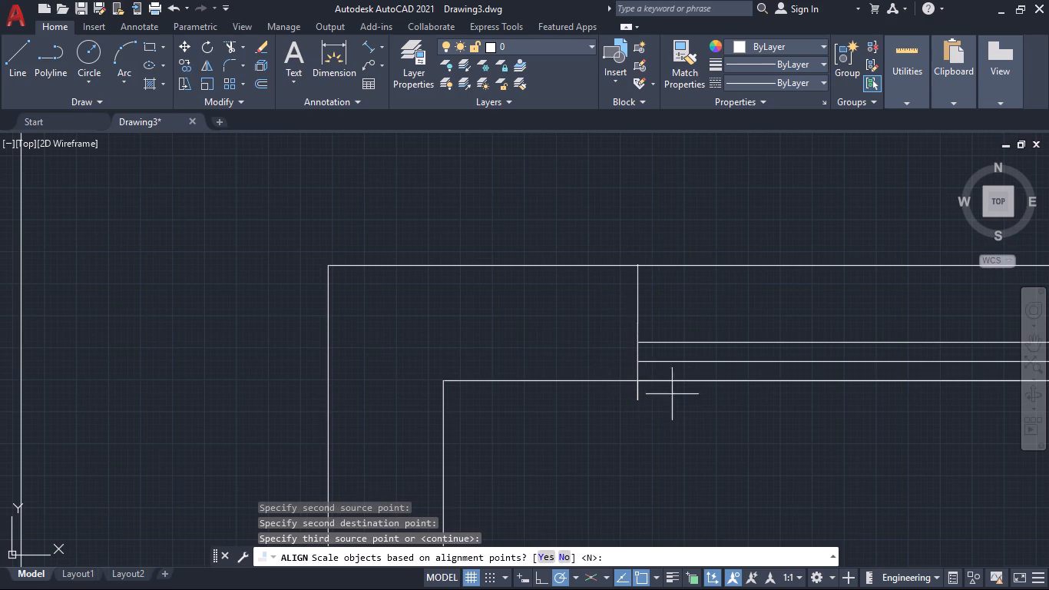
click(545, 558)
scroll(743, 462, down, 2)
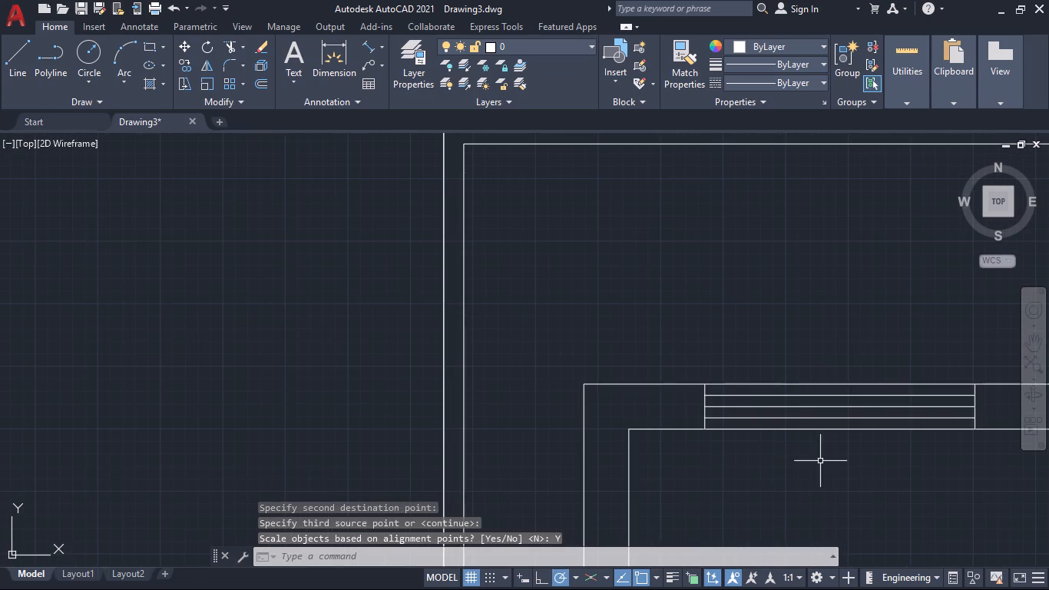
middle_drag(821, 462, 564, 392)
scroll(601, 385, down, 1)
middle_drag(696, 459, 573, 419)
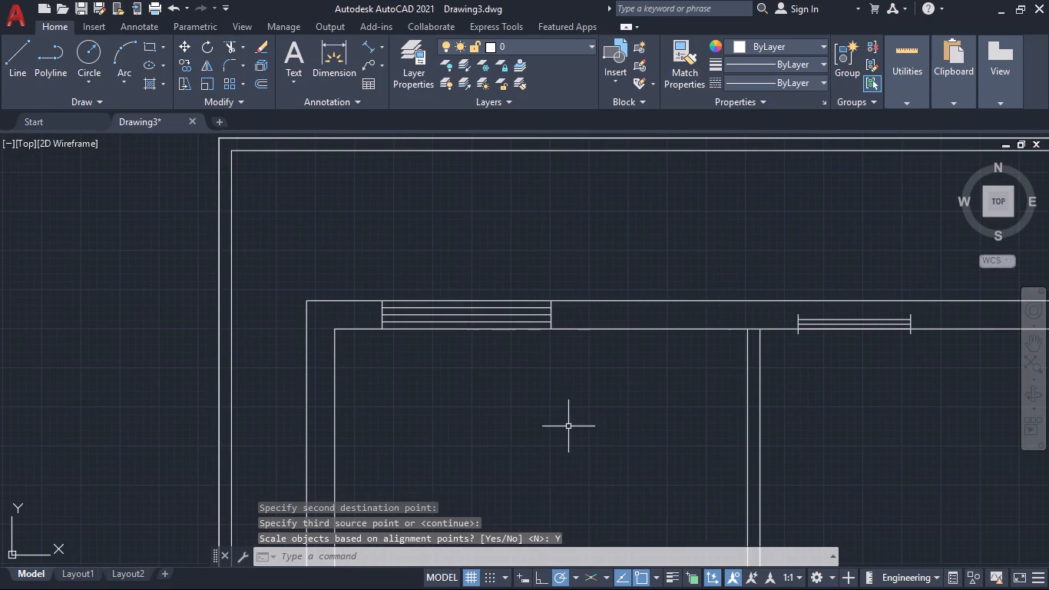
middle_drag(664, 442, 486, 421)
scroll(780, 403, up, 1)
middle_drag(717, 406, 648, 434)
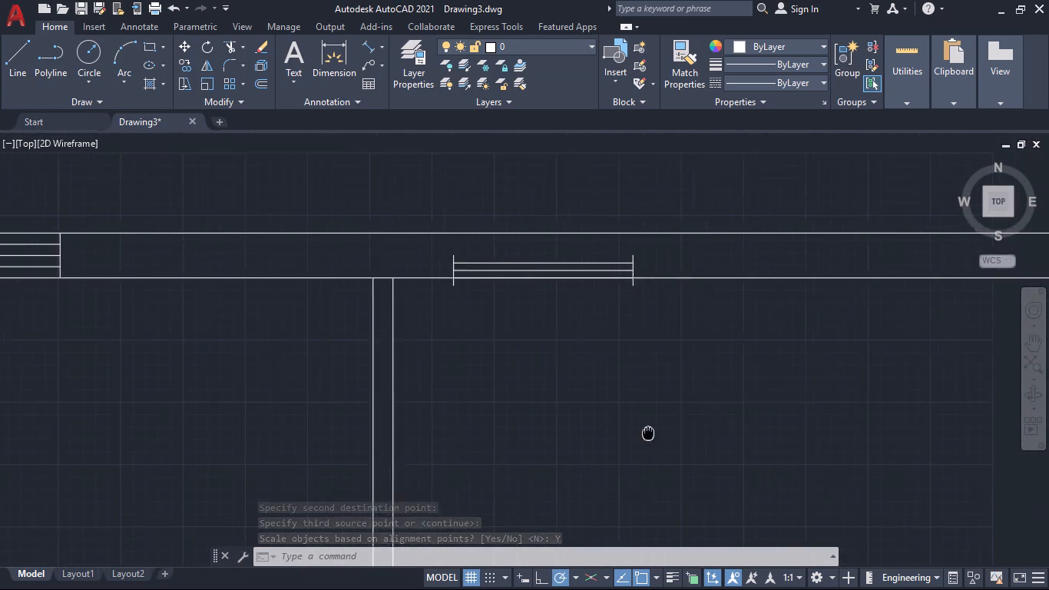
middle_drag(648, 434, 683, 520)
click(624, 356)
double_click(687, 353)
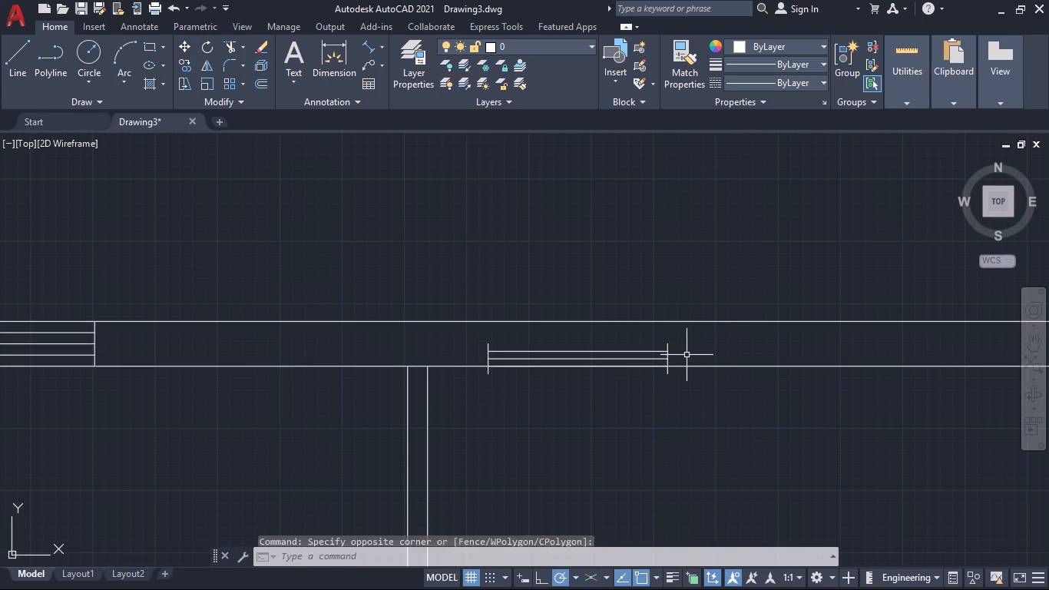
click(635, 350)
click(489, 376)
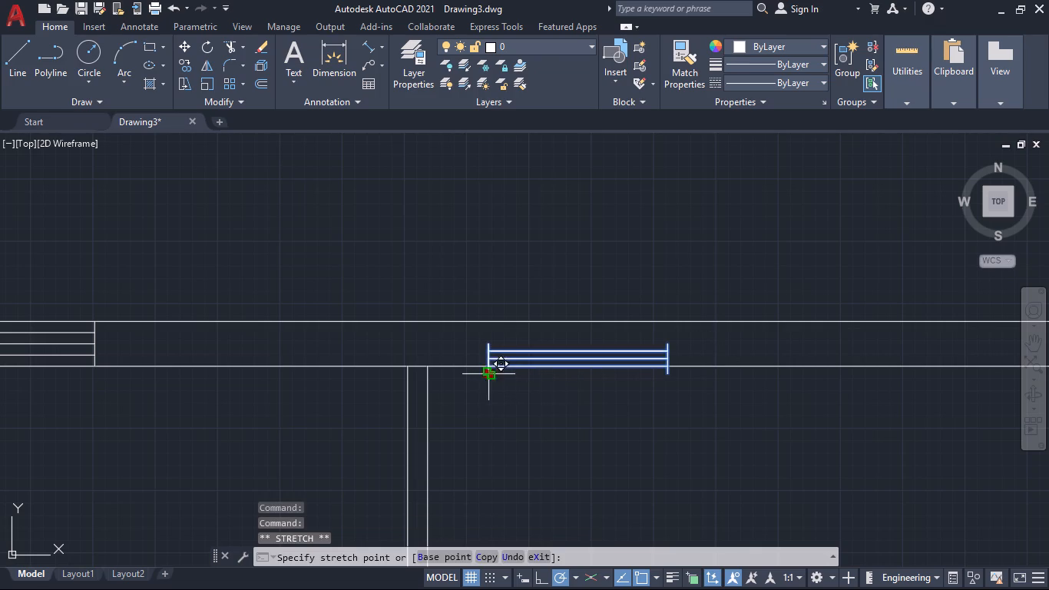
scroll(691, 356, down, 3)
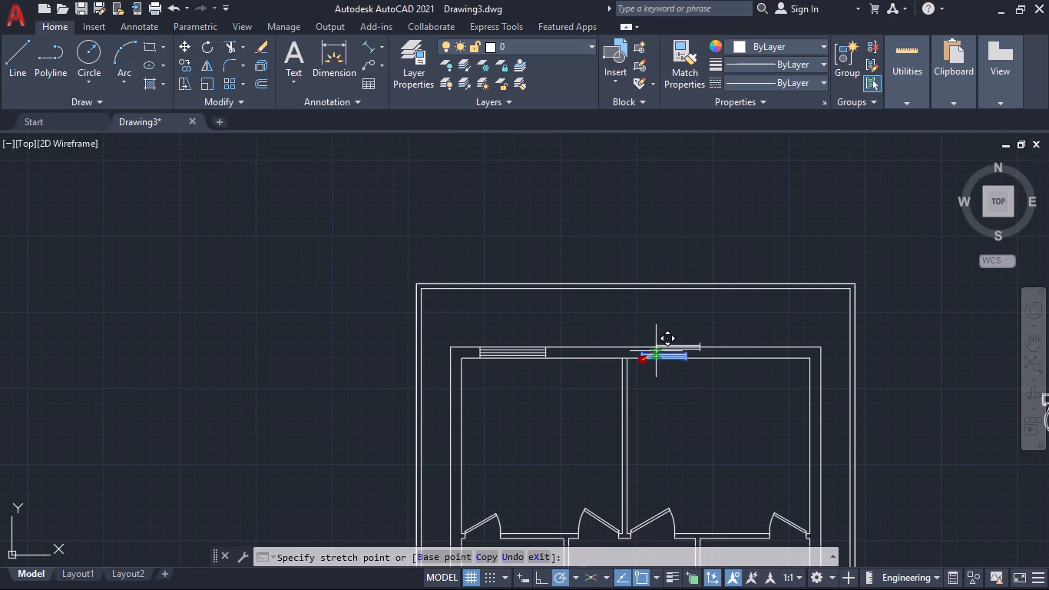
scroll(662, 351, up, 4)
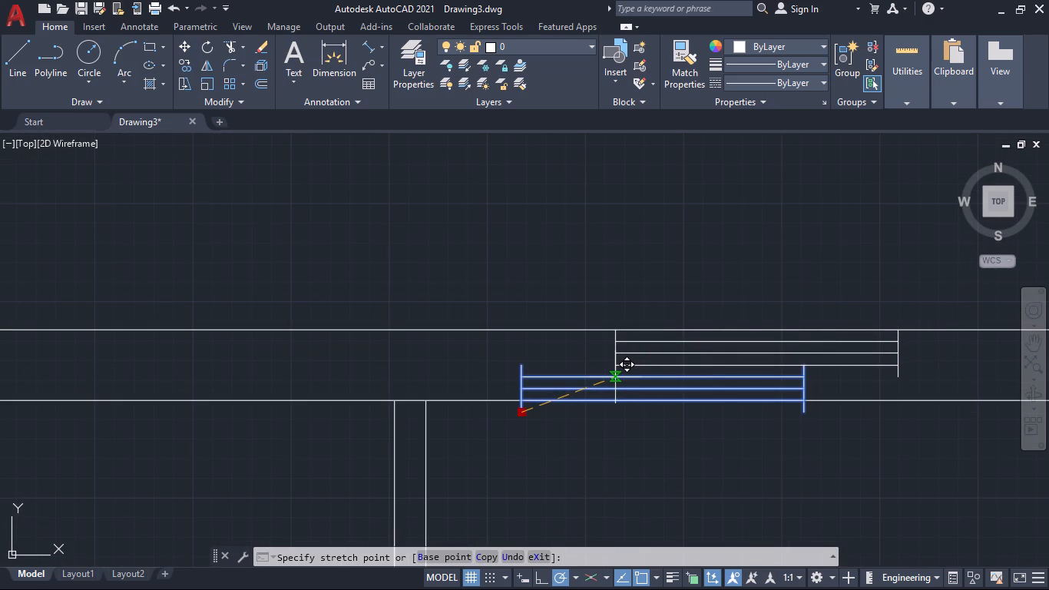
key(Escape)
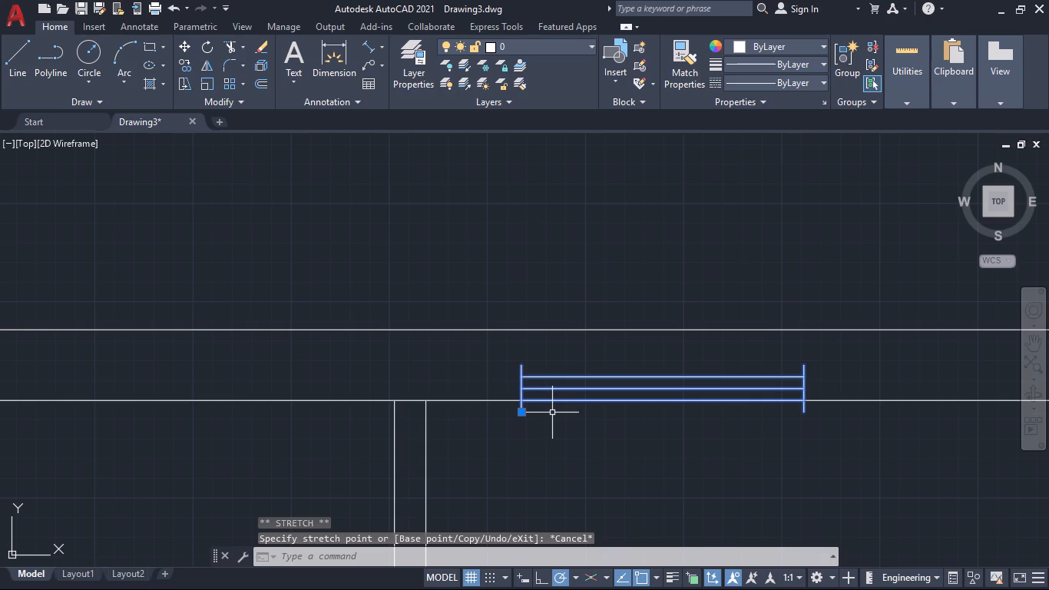
Align the selected northeast window's west end line to the north wall's outer and inner faces, scaling it to the alignment points.
text(al)
key(Return)
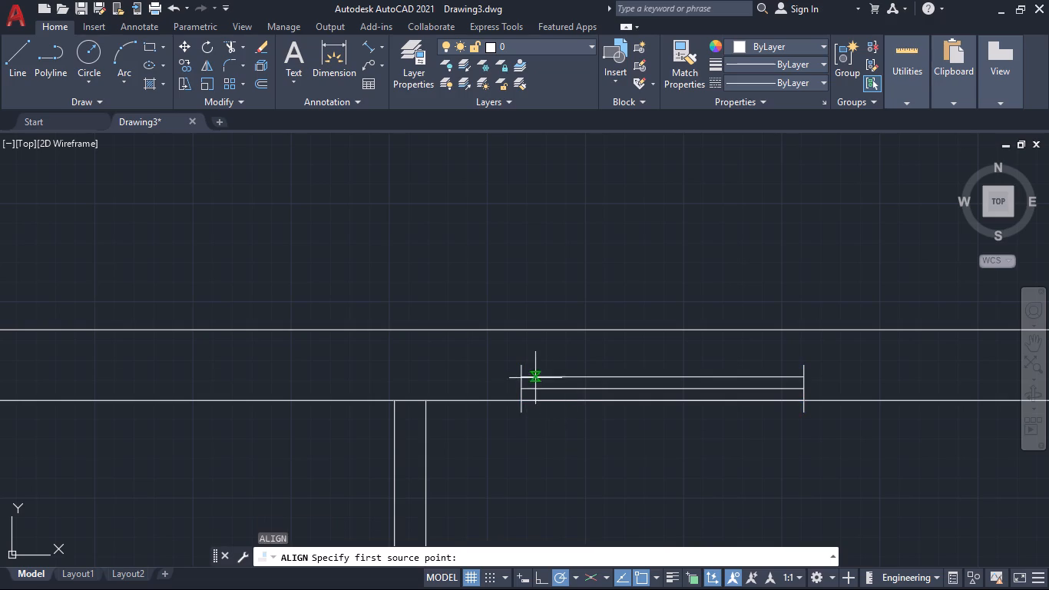
click(526, 363)
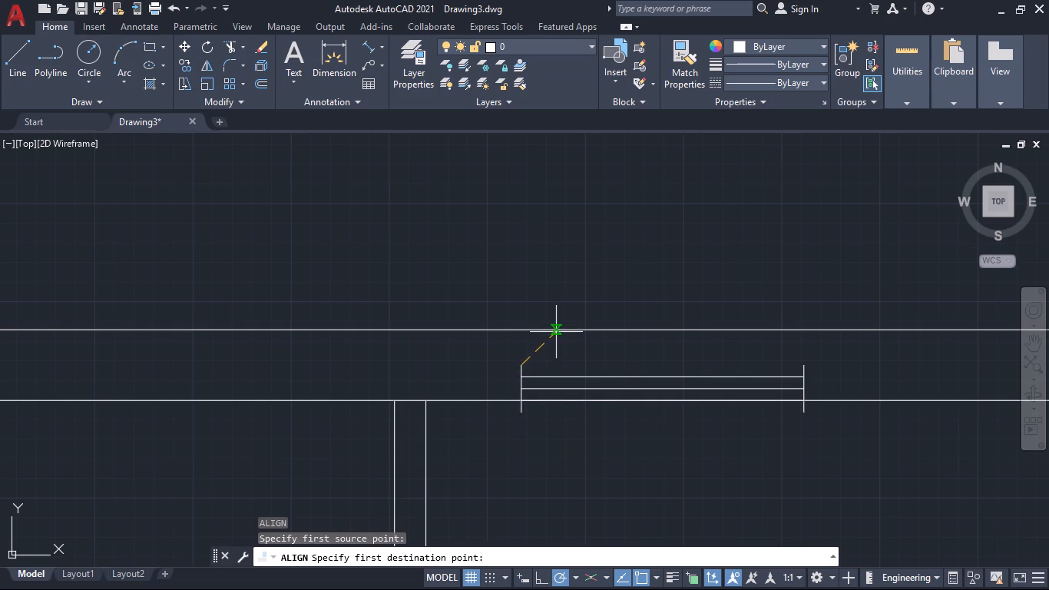
click(555, 330)
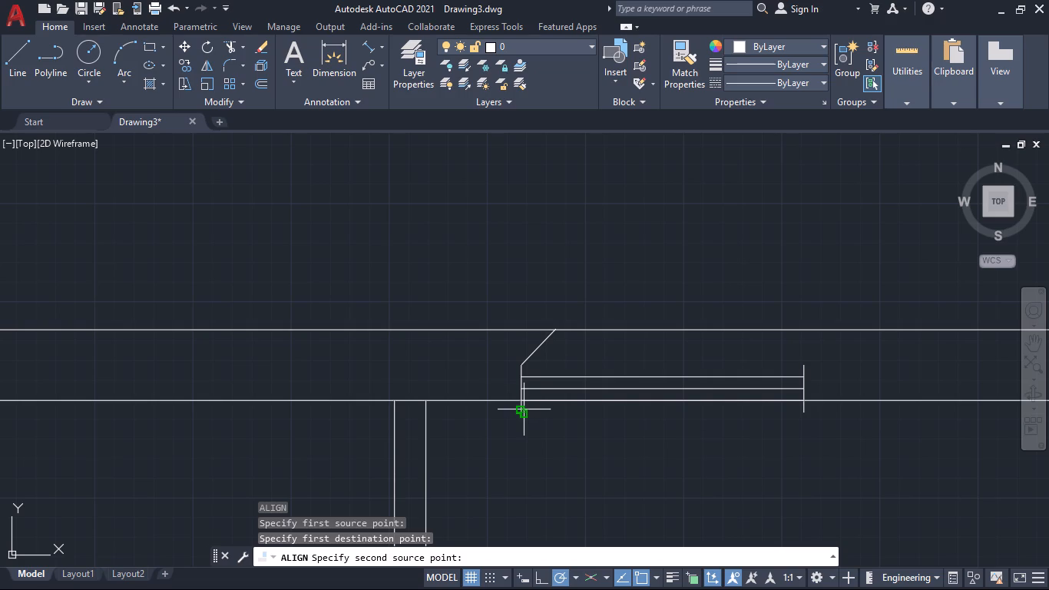
scroll(524, 415, up, 3)
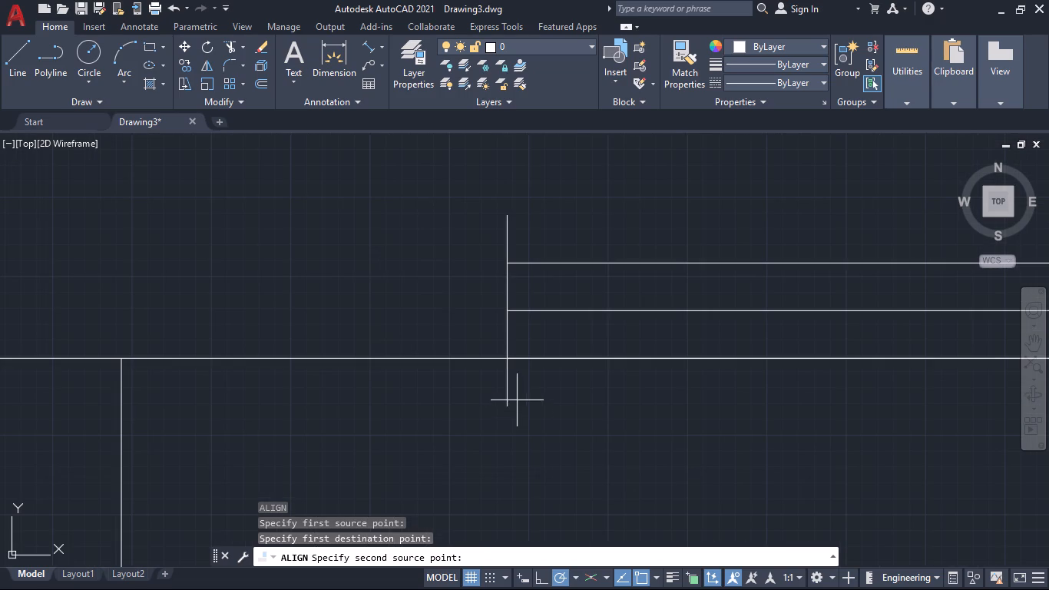
click(507, 407)
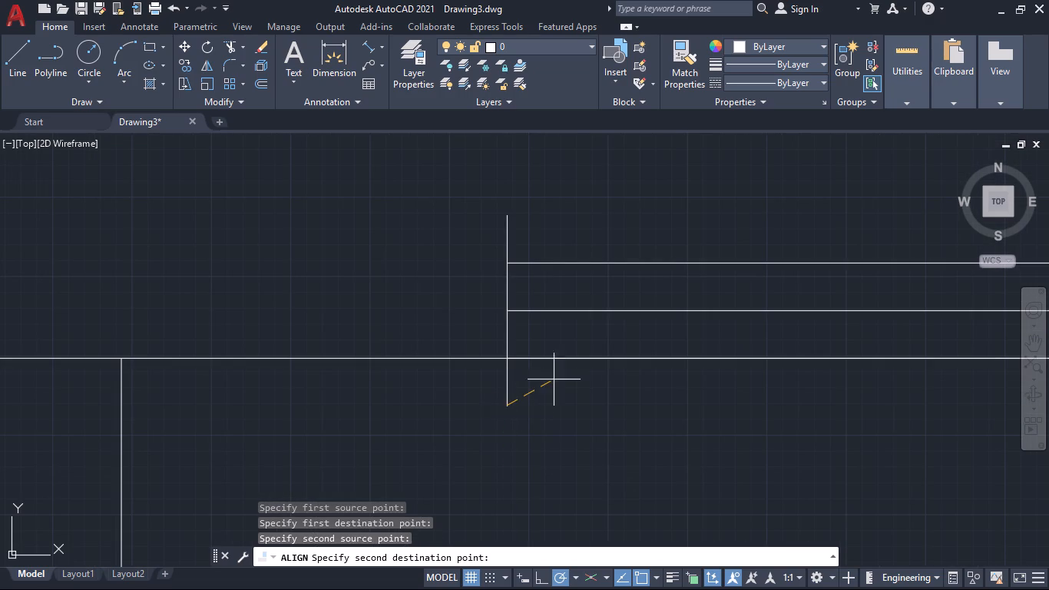
click(642, 357)
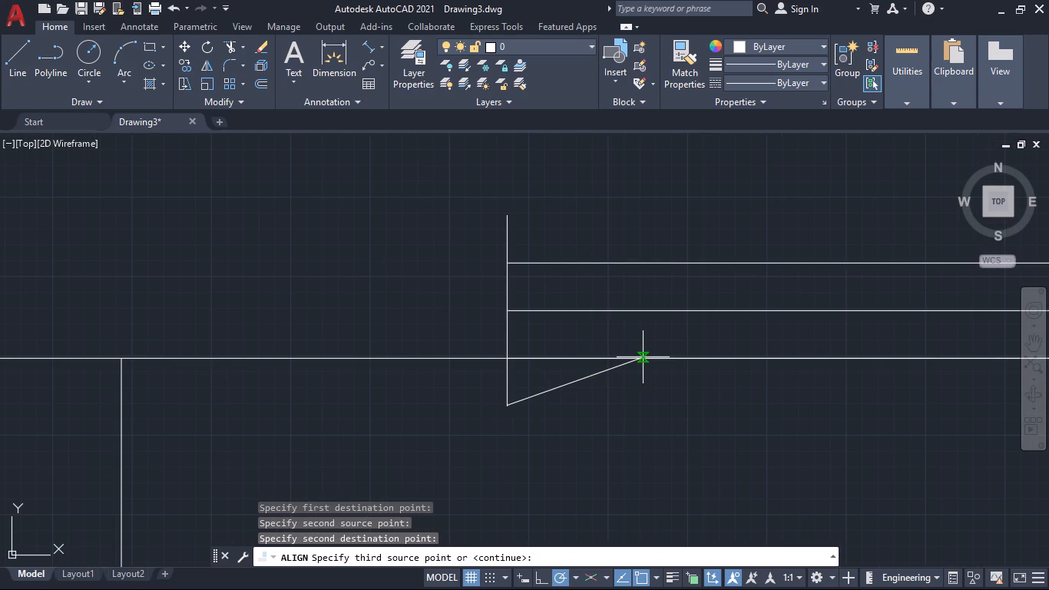
key(Return)
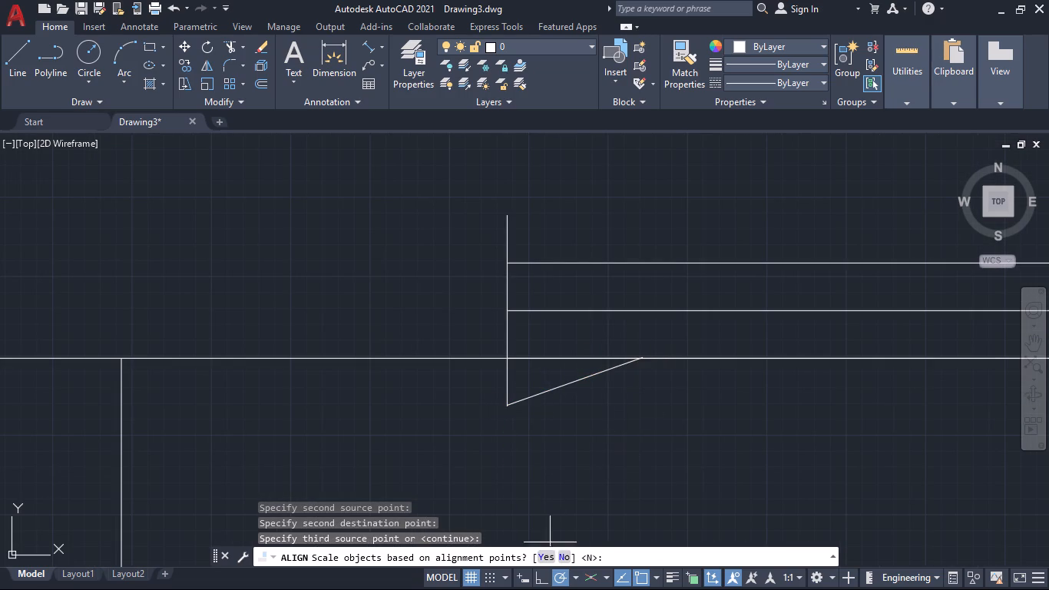
click(544, 554)
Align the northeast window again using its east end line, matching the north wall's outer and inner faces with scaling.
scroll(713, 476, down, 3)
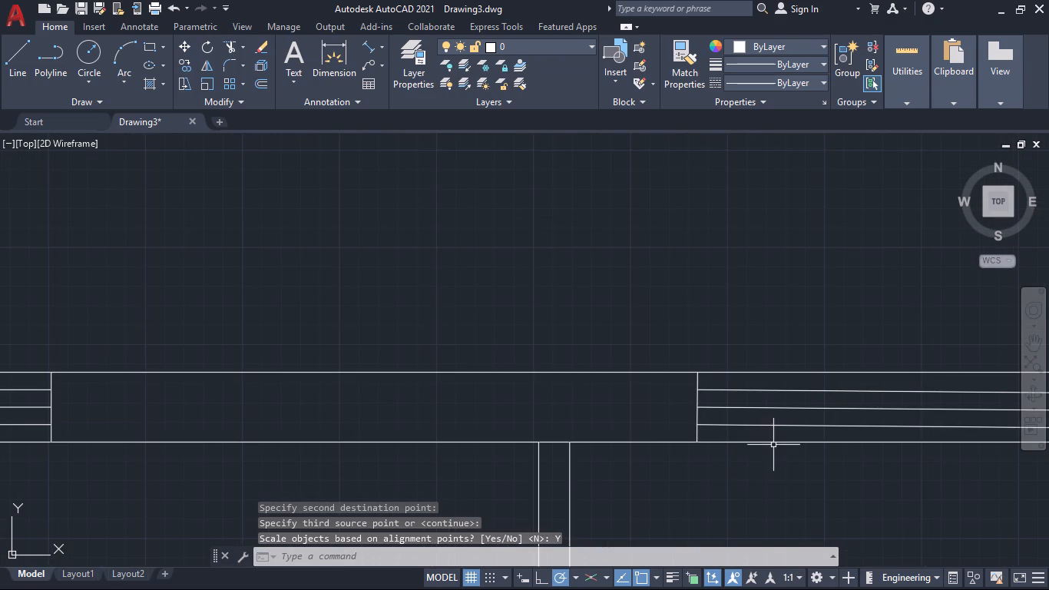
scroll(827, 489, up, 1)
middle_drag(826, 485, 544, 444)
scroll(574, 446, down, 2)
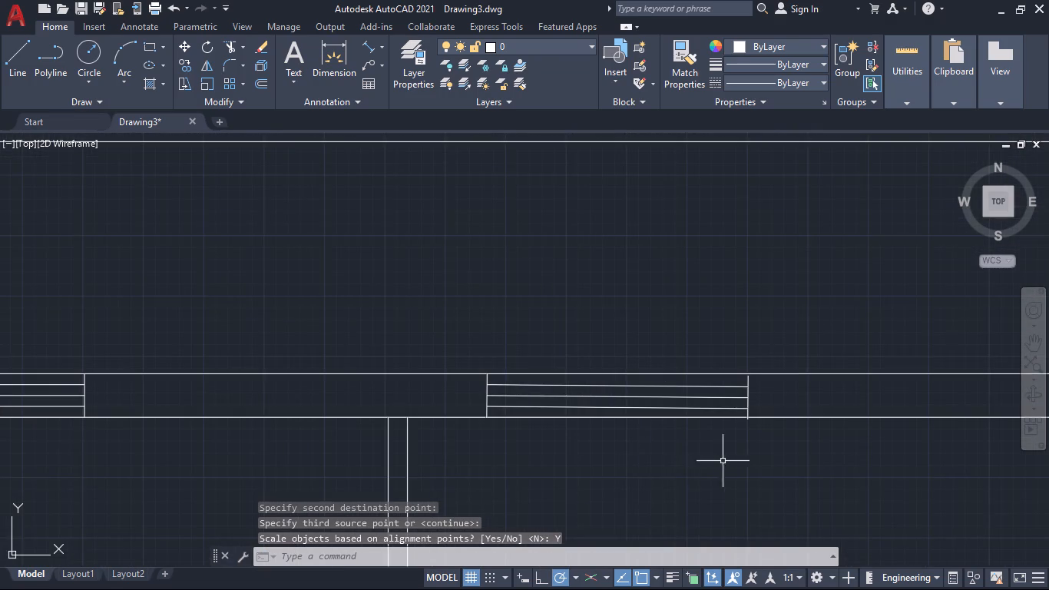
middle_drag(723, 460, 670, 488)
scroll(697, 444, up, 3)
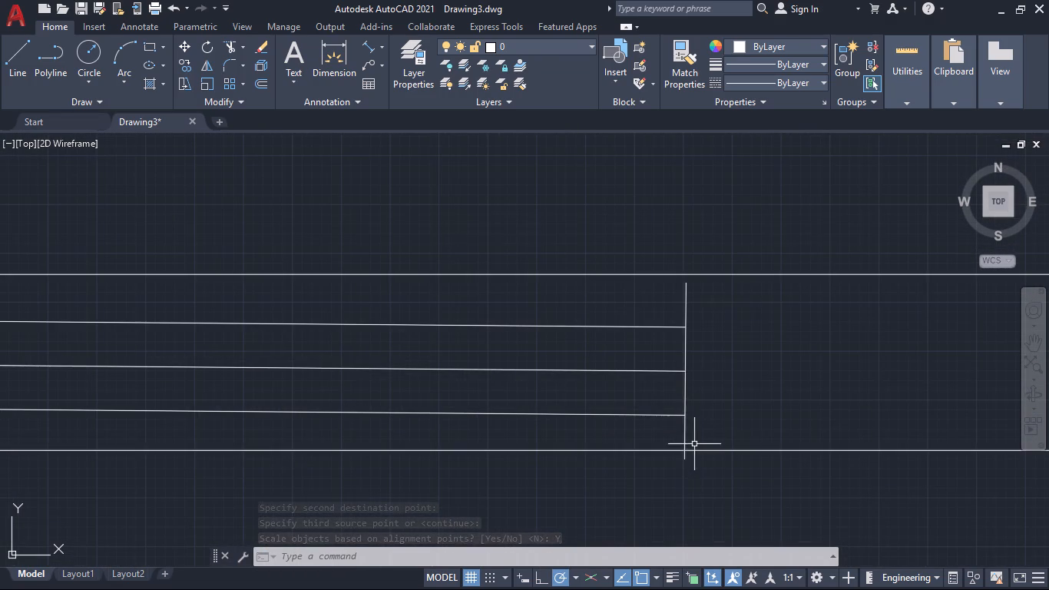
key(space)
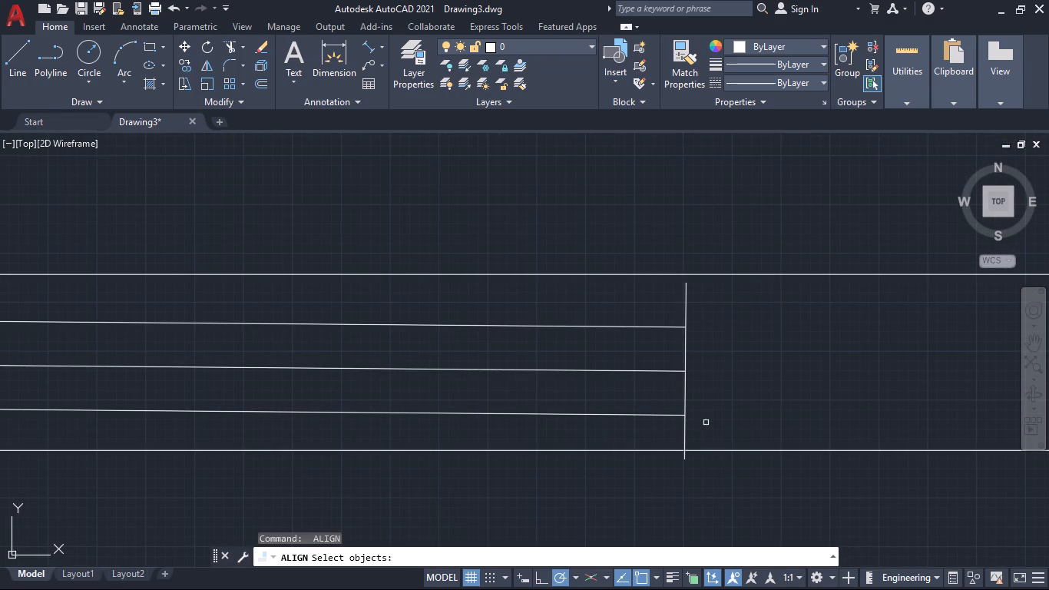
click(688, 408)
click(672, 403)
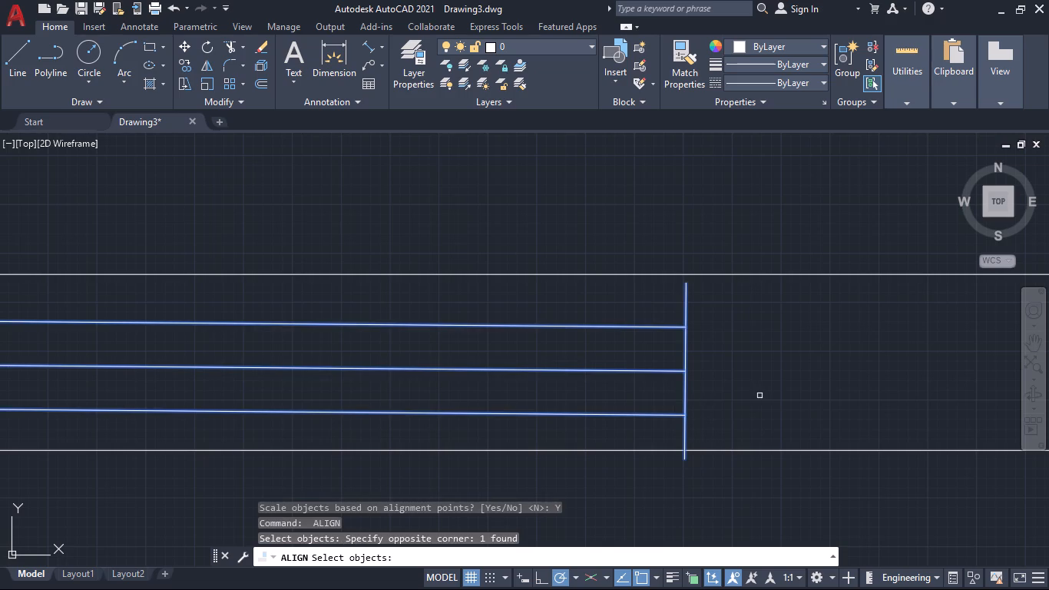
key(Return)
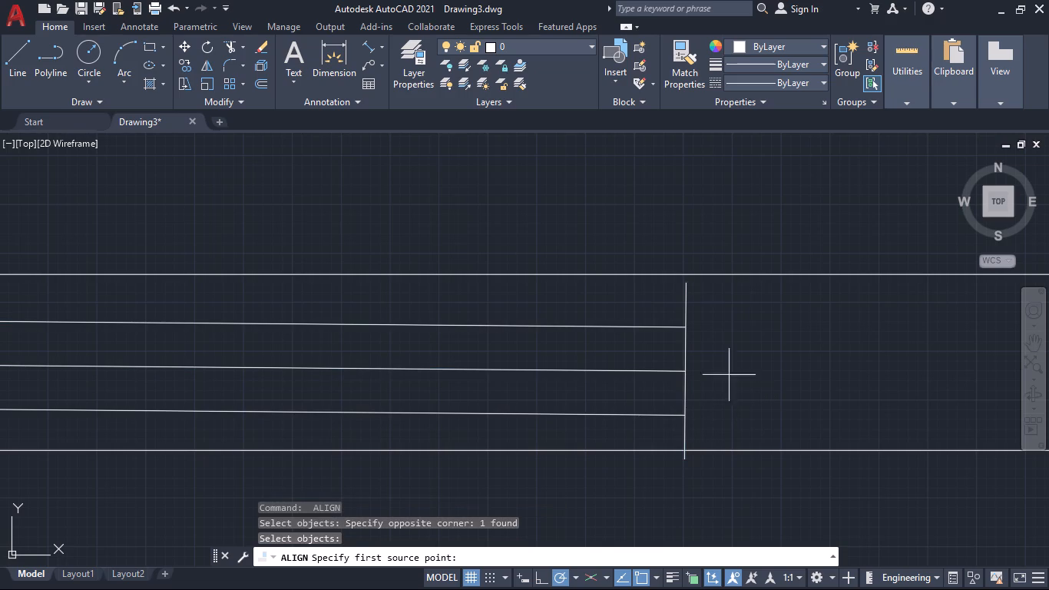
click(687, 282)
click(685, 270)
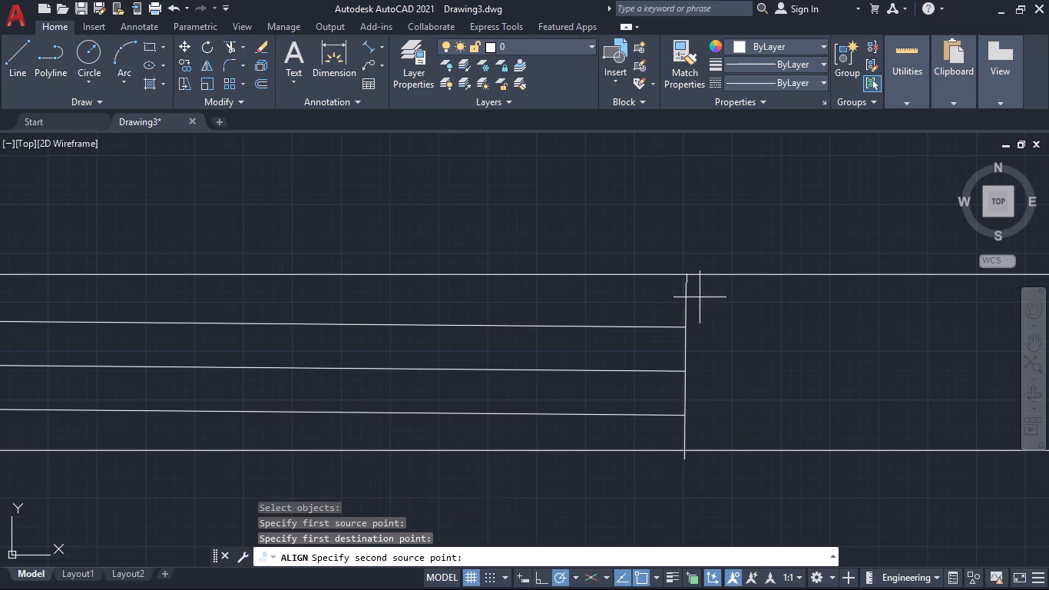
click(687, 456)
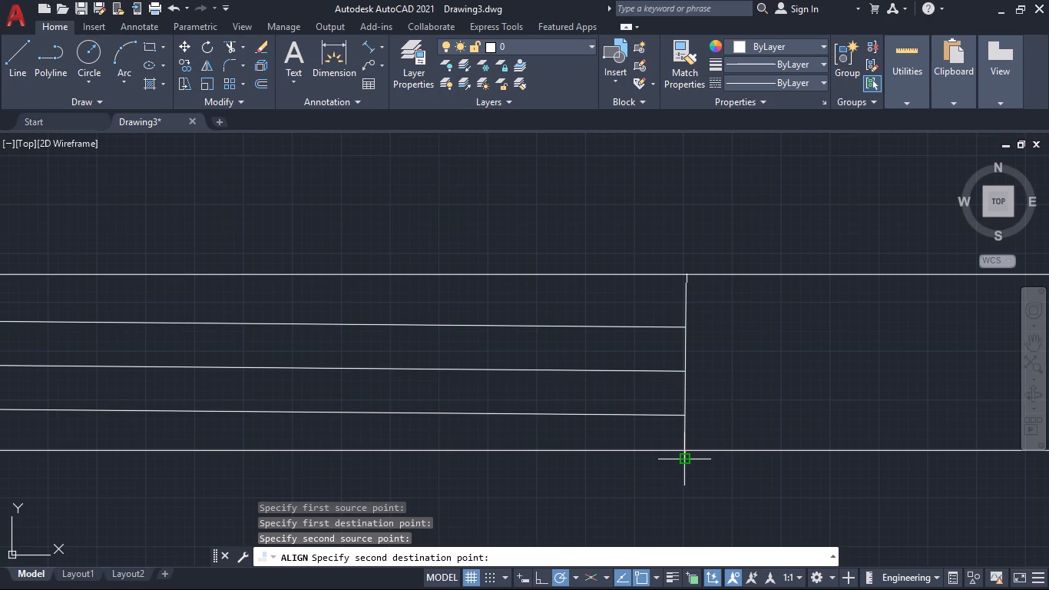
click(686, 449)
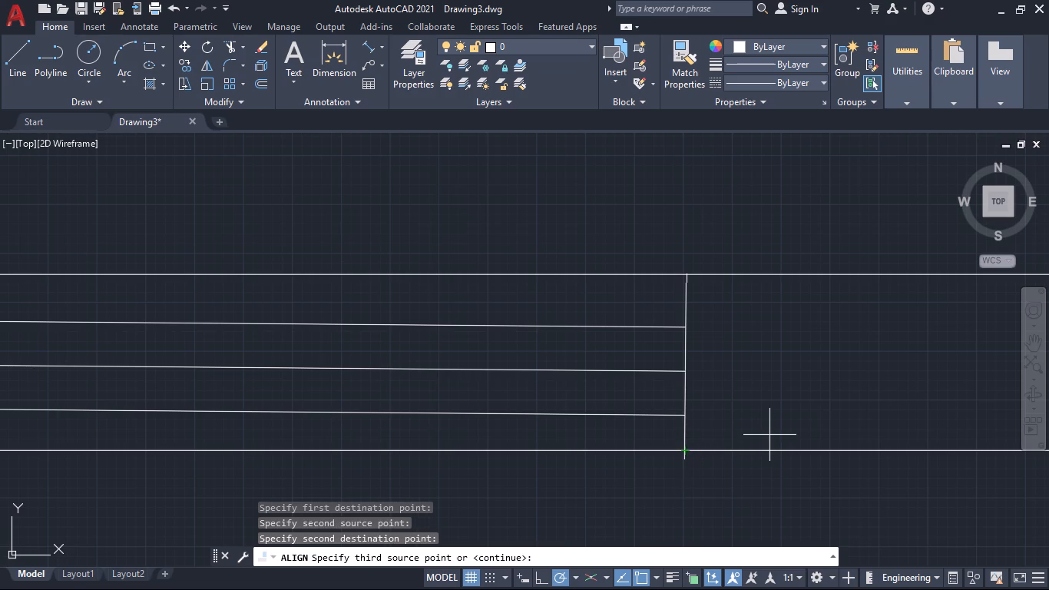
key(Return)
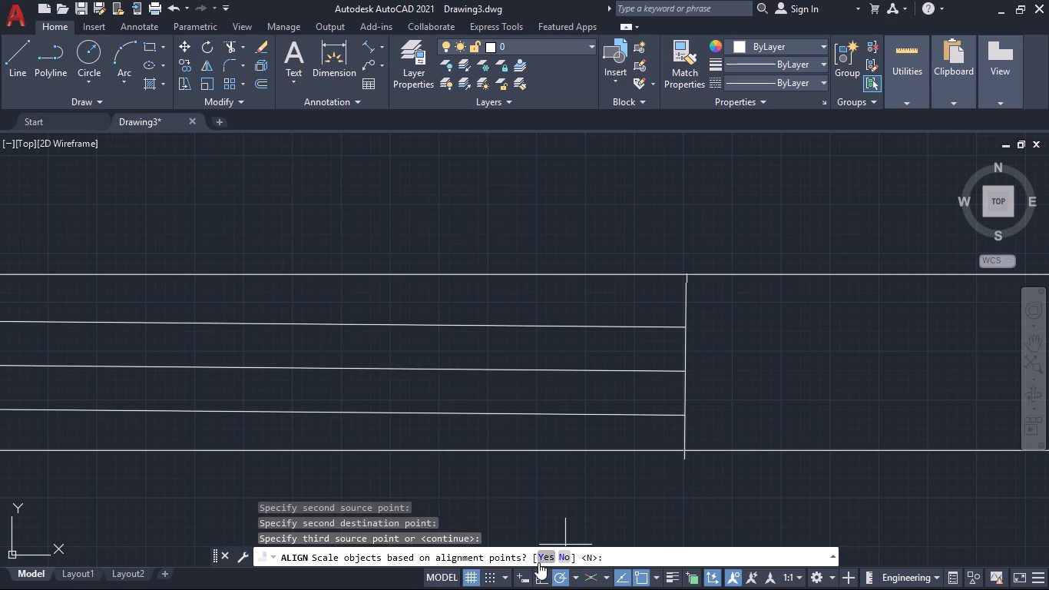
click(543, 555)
Undo both alignments of the northeast window, going back to its unscaled state before the Align operations.
scroll(660, 485, down, 3)
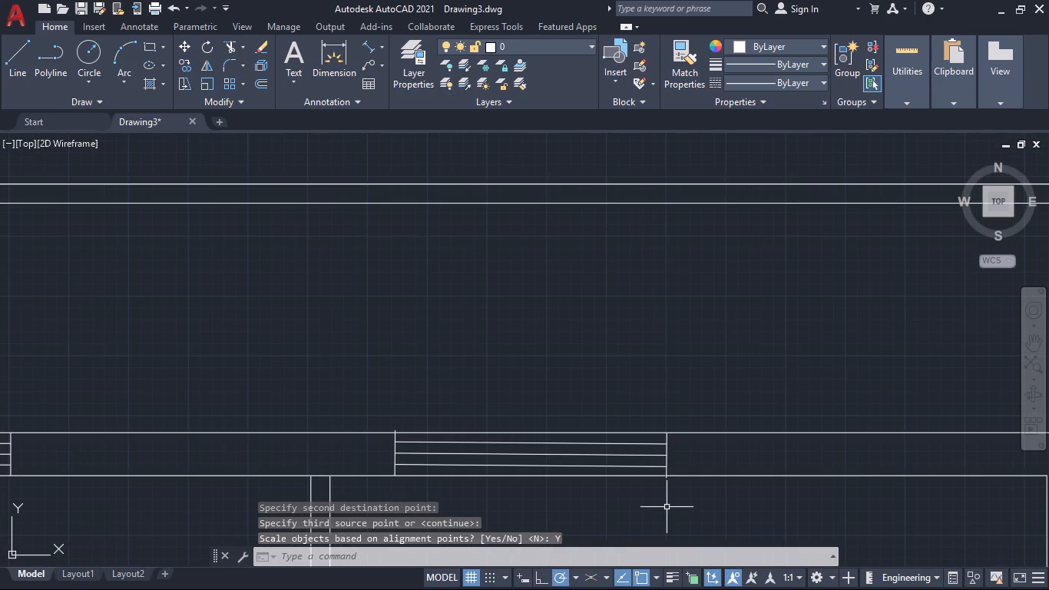
scroll(667, 507, up, 1)
key(ctrl+z)
key(ctrl+z)
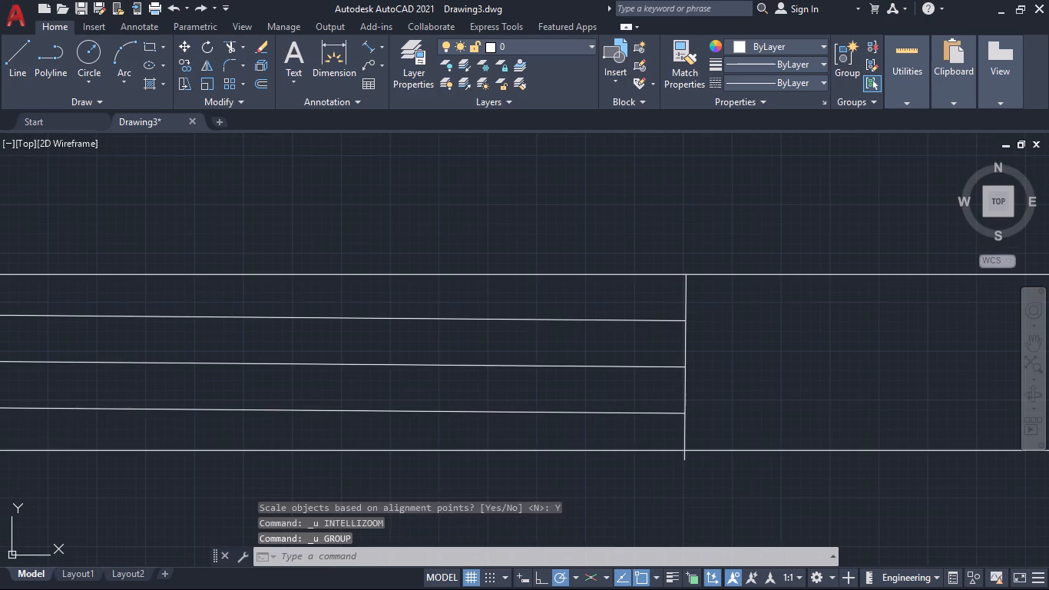
key(ctrl+z)
key(ctrl+z)
key(ctrl+z)
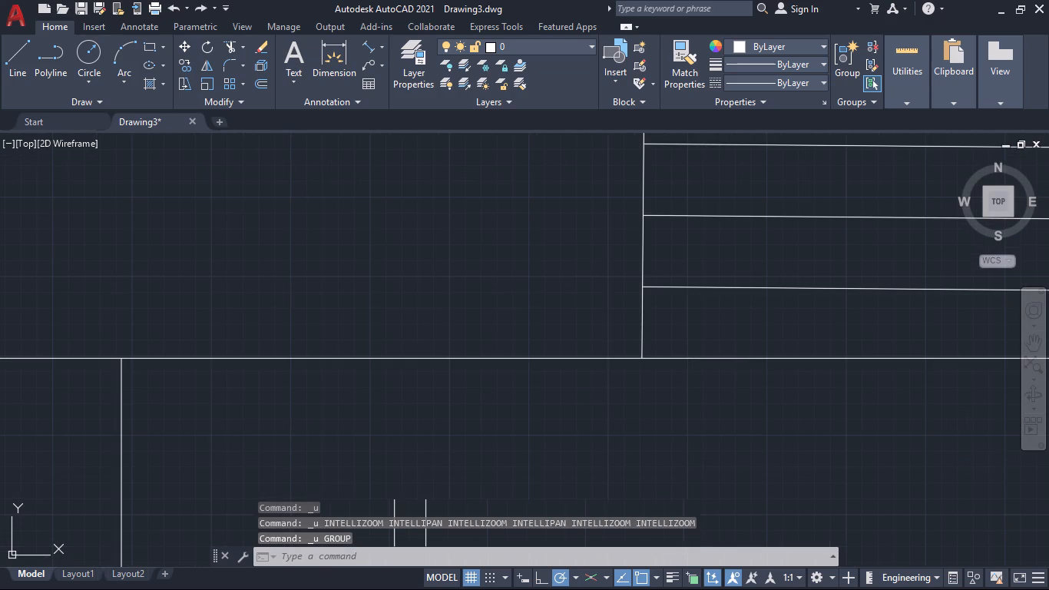
Move the northeast window by its southwest grip, a bit east and north, placing it between the north wall's two faces.
scroll(736, 444, up, 1)
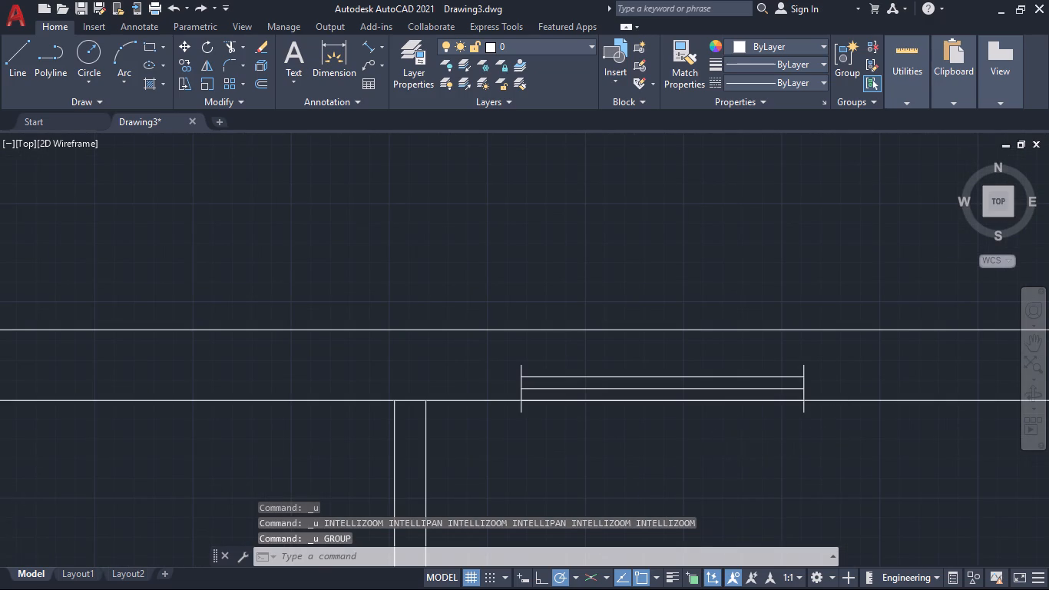
click(688, 357)
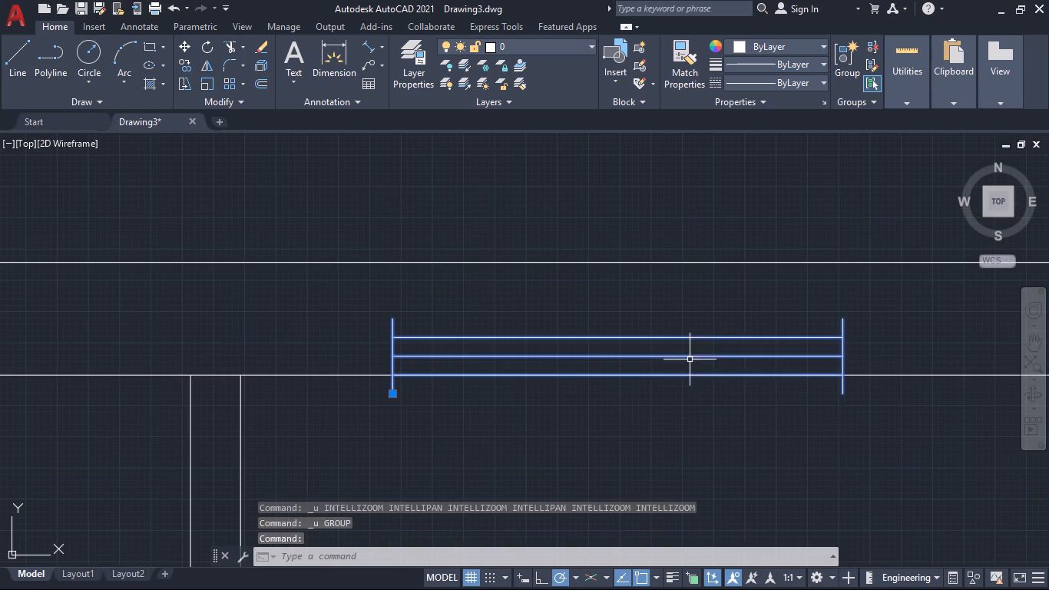
click(388, 393)
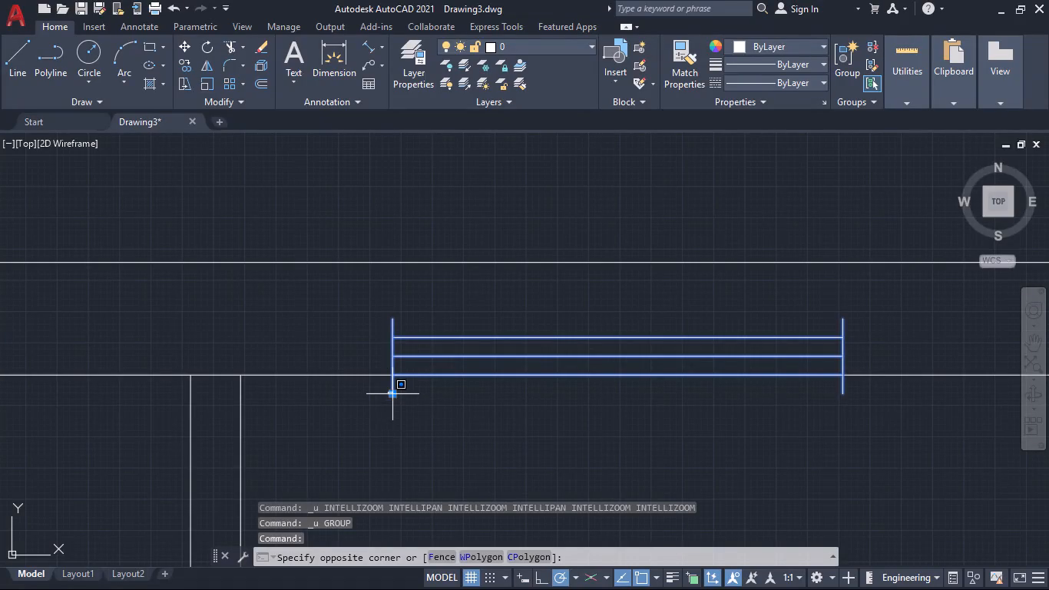
click(400, 415)
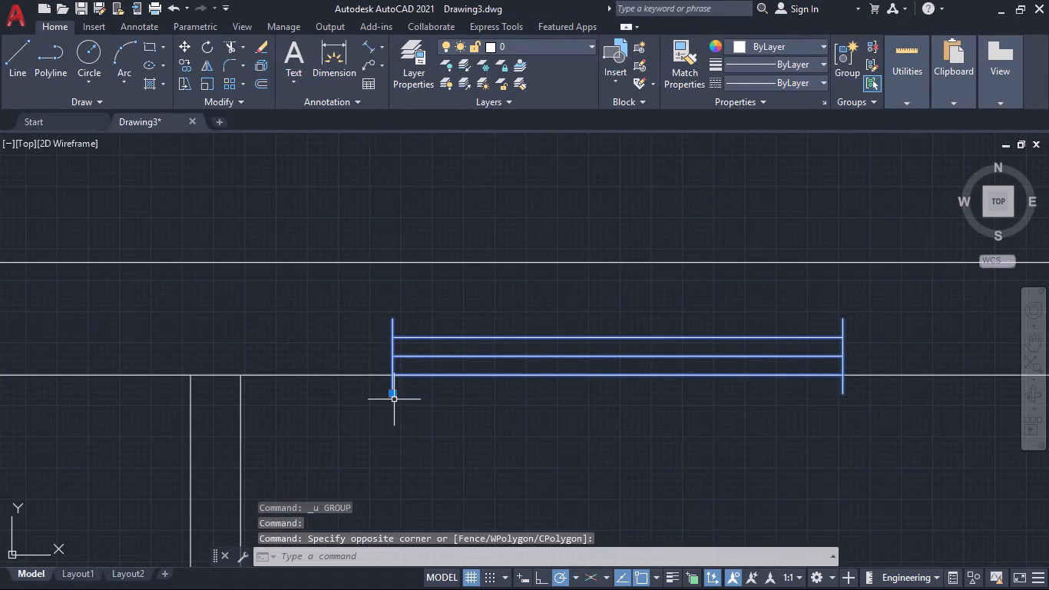
click(395, 395)
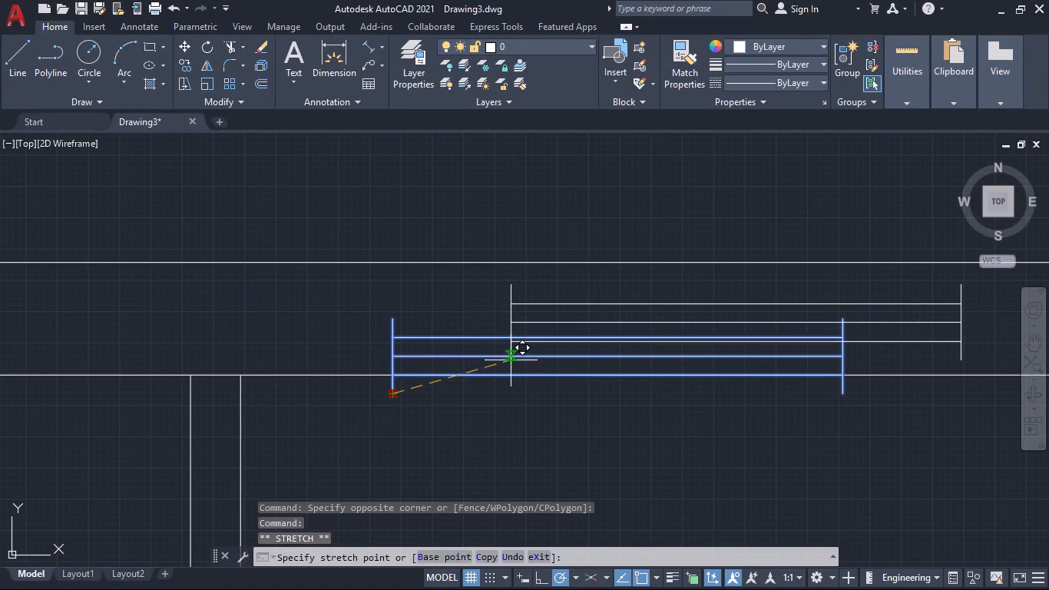
click(511, 356)
scroll(577, 428, down, 1)
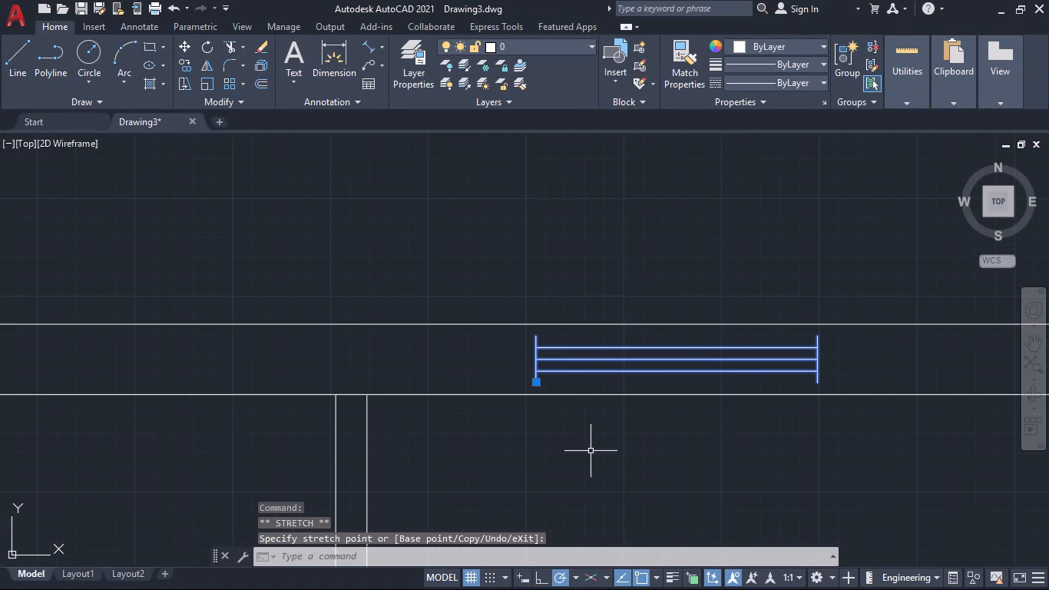
key(Escape)
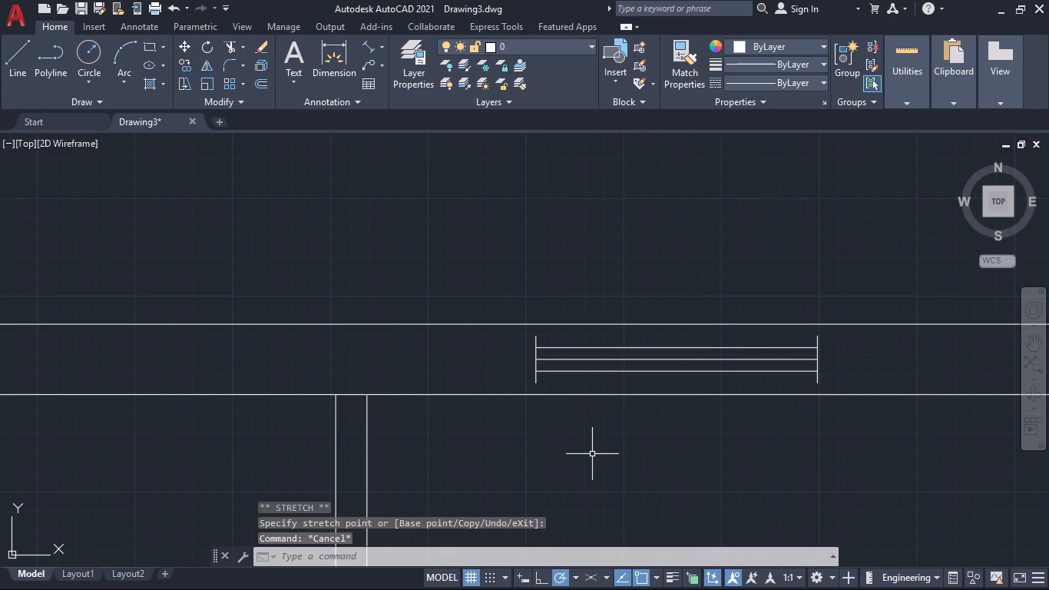
Align the northeast window's west end line to the north wall's outer and inner faces, scaling it to the alignment points.
text(al)
key(Return)
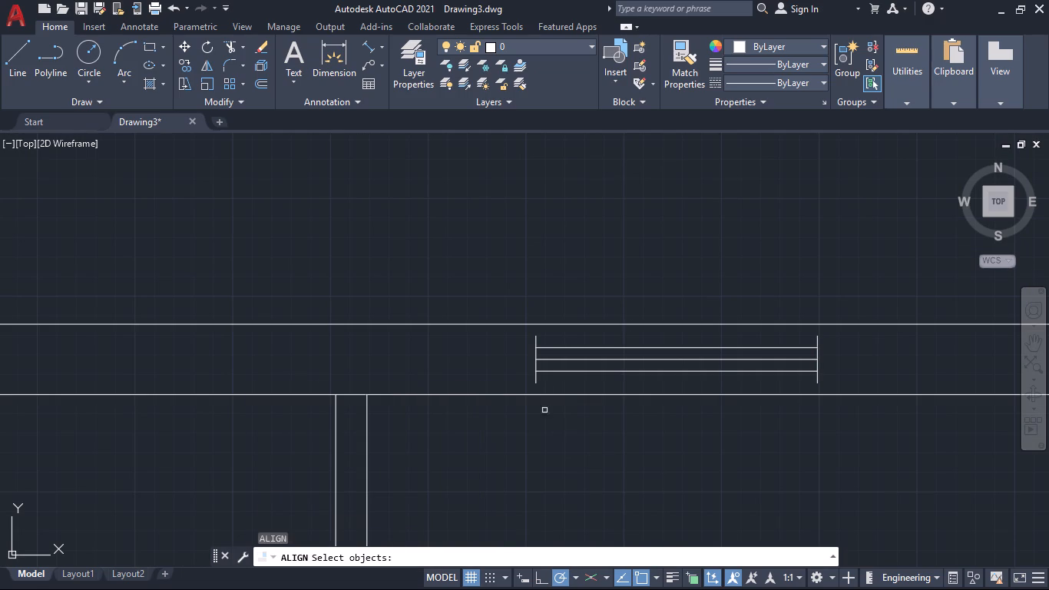
click(559, 365)
click(554, 375)
key(Return)
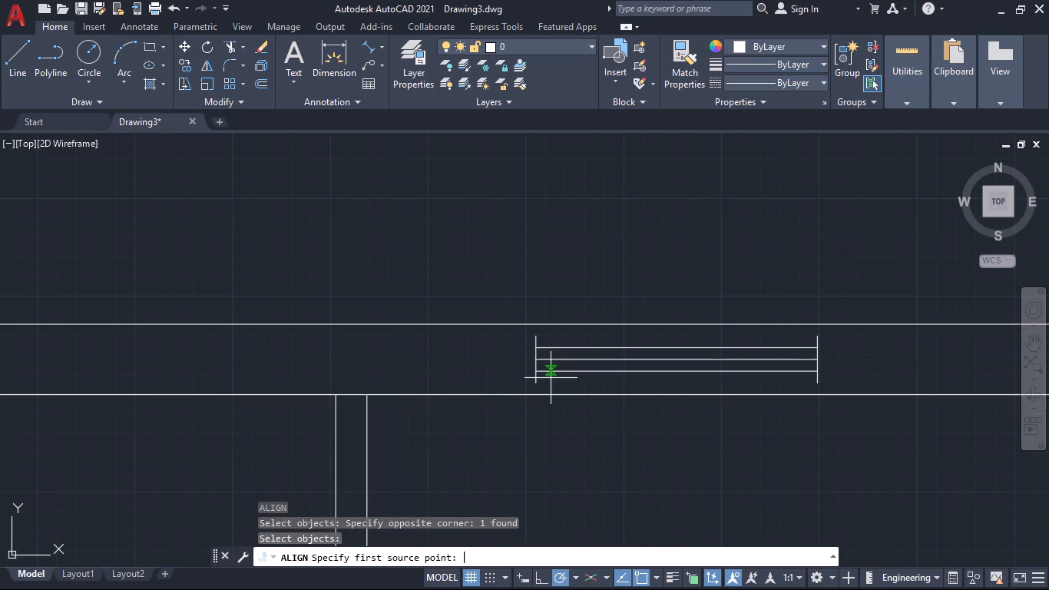
scroll(519, 343, up, 1)
click(544, 331)
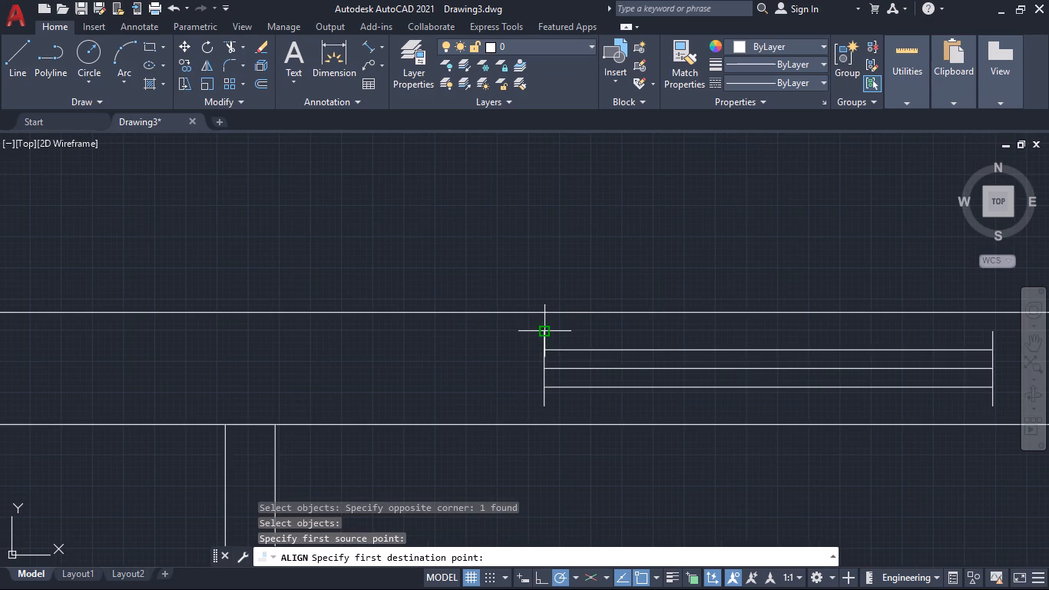
click(545, 310)
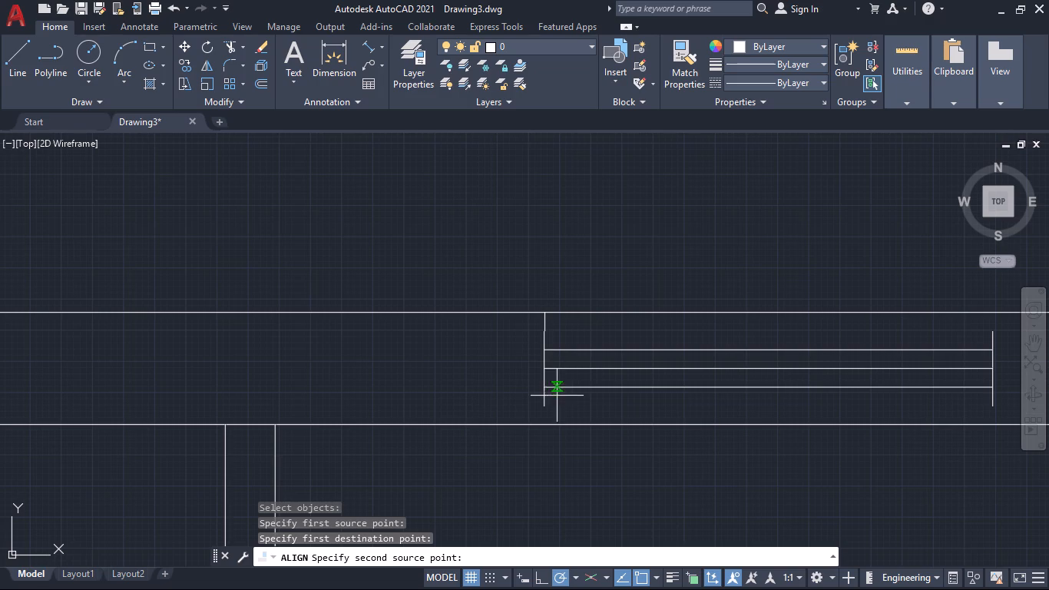
click(544, 405)
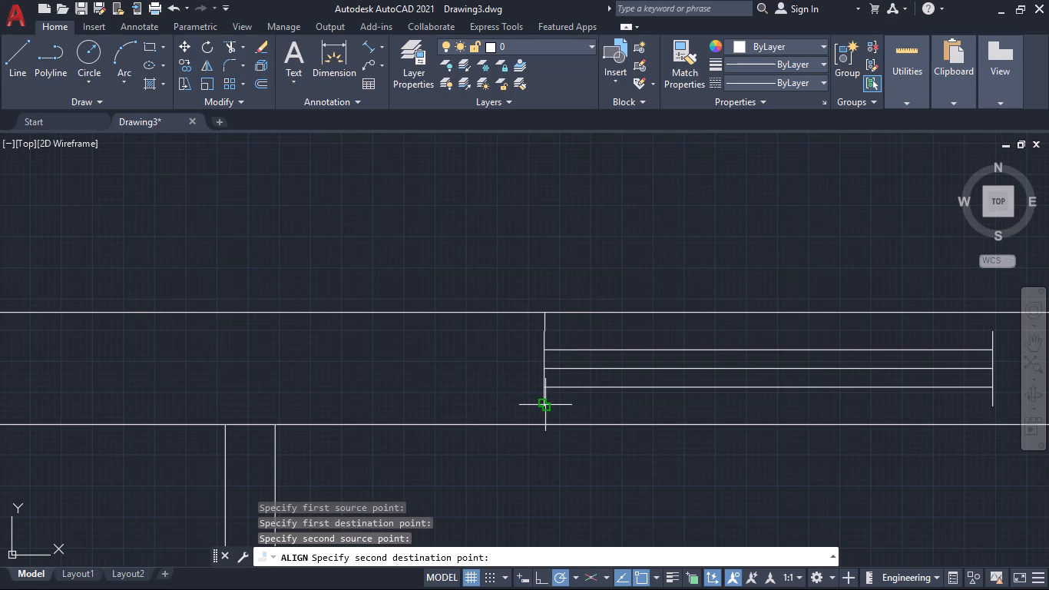
click(544, 426)
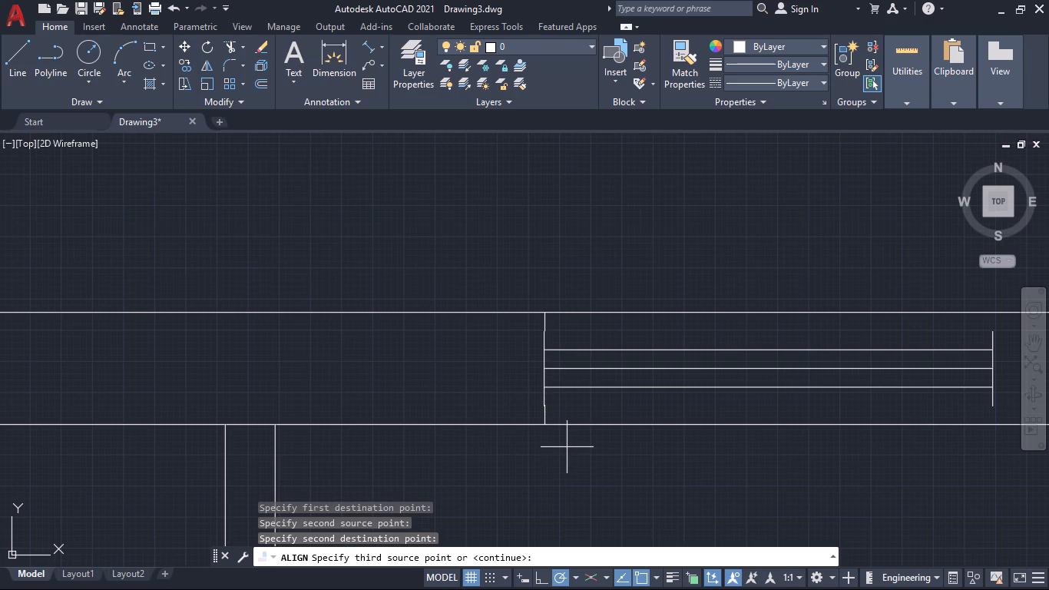
key(Return)
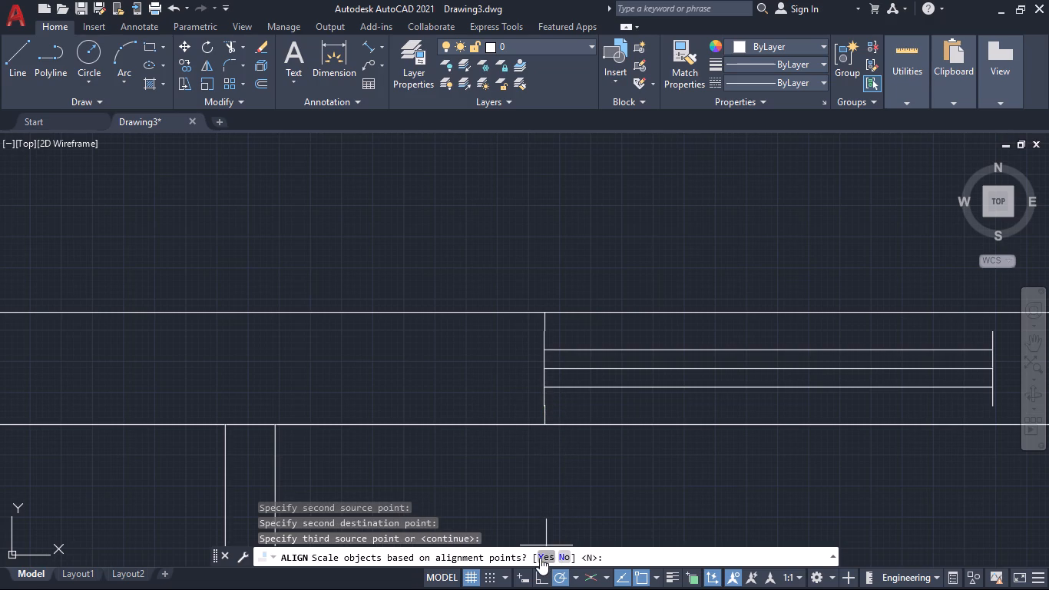
click(540, 558)
scroll(605, 484, down, 3)
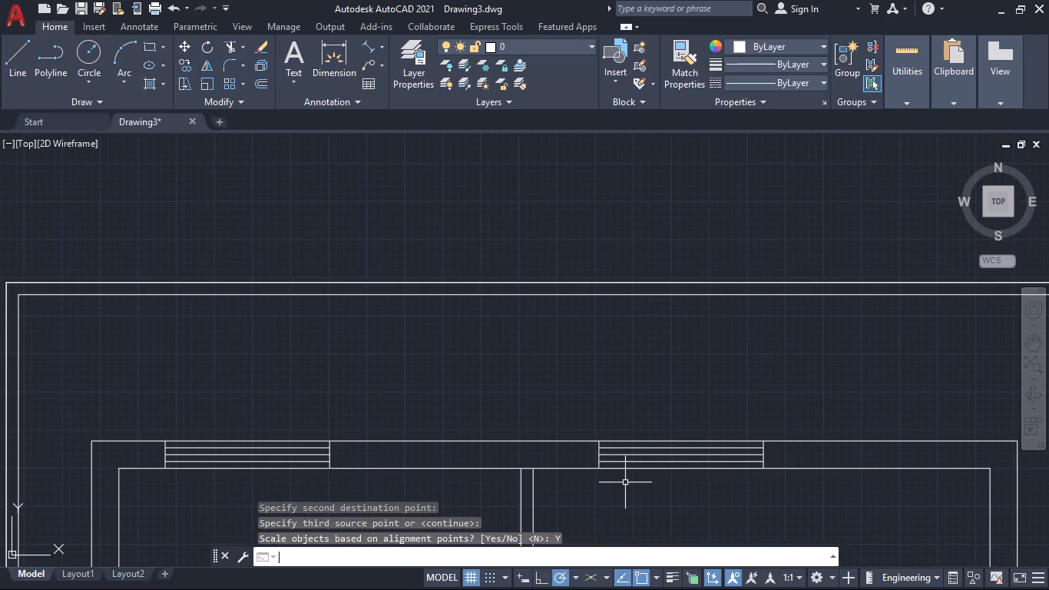